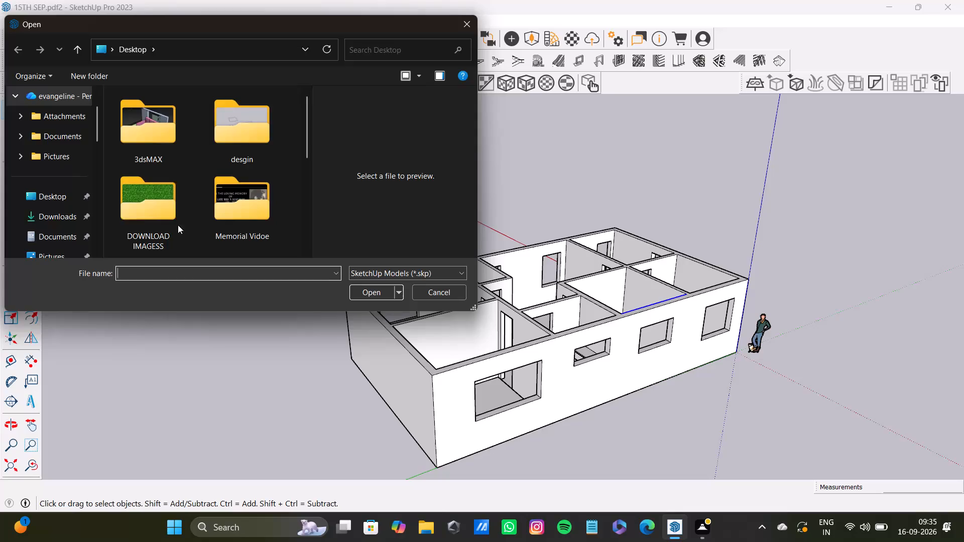
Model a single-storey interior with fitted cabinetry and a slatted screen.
Dismiss the file-opening dialog and start a new blank model.
left_click(466, 20)
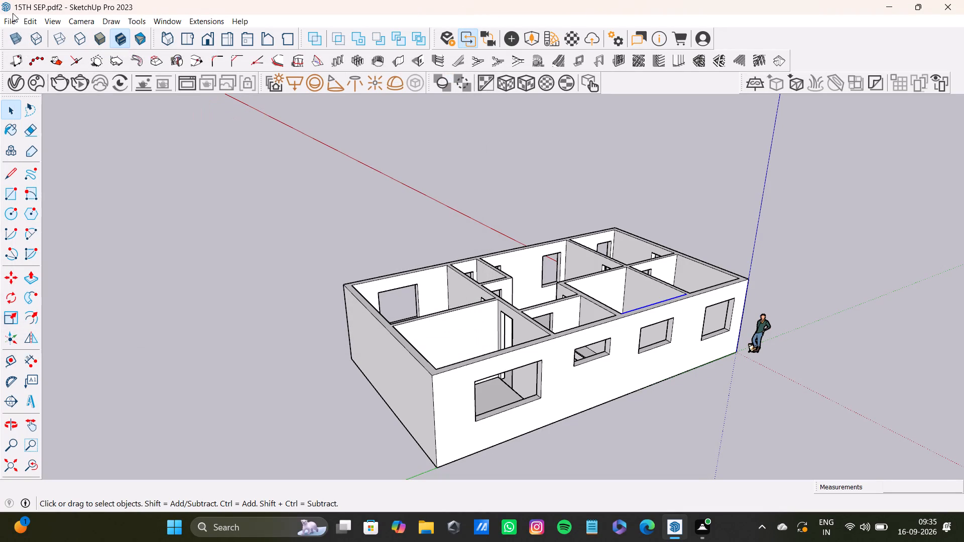
left_click(11, 17)
left_click(33, 34)
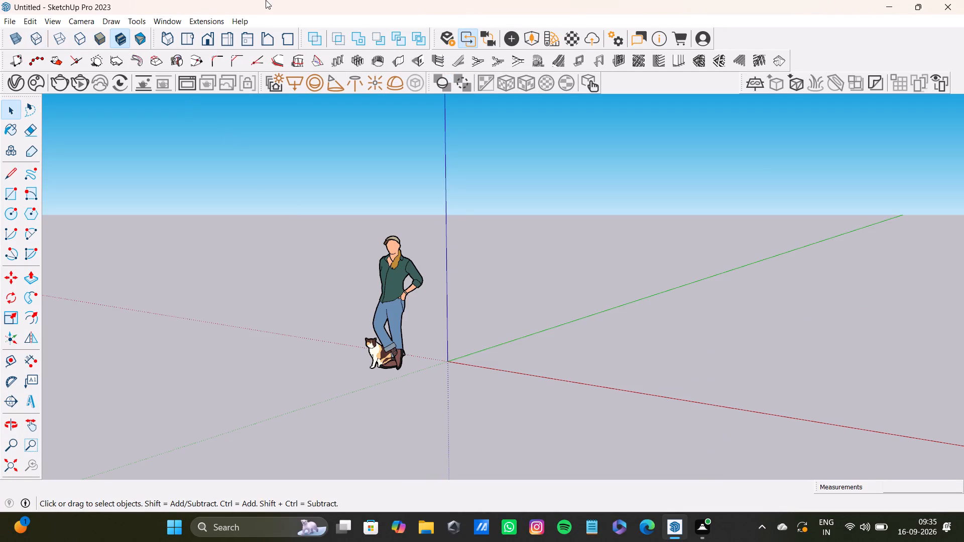
Draw a 24' by 42' rectangle on the ground plane, starting from the axes origin.
scroll(433, 318, "down", 8)
middle_click(410, 342, "shift")
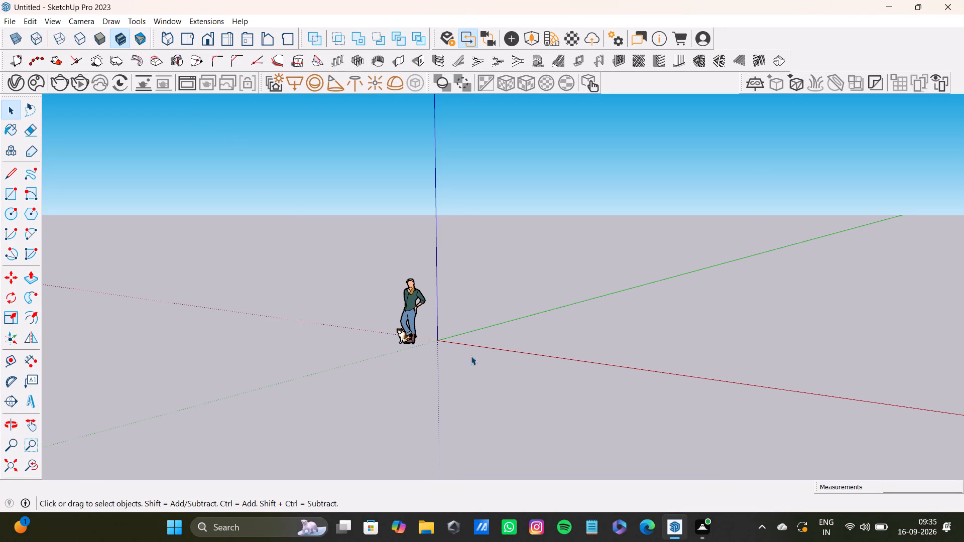
scroll(439, 337, "up", 9)
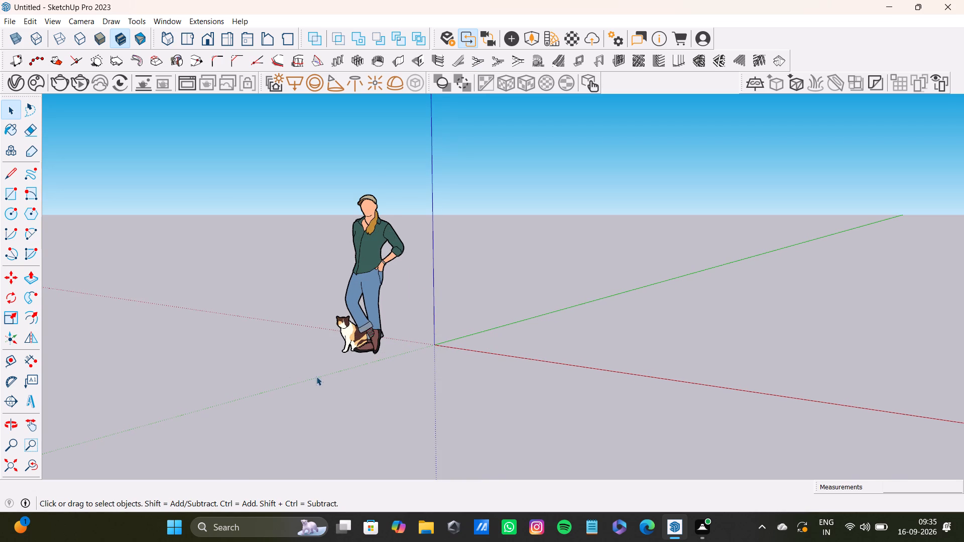
scroll(415, 367, "up", 6)
middle_click_drag(420, 332, 521, 499)
scroll(431, 316, "down", 16)
middle_click_drag(438, 319, 368, 388, "shift")
middle_click_drag(363, 365, 336, 266)
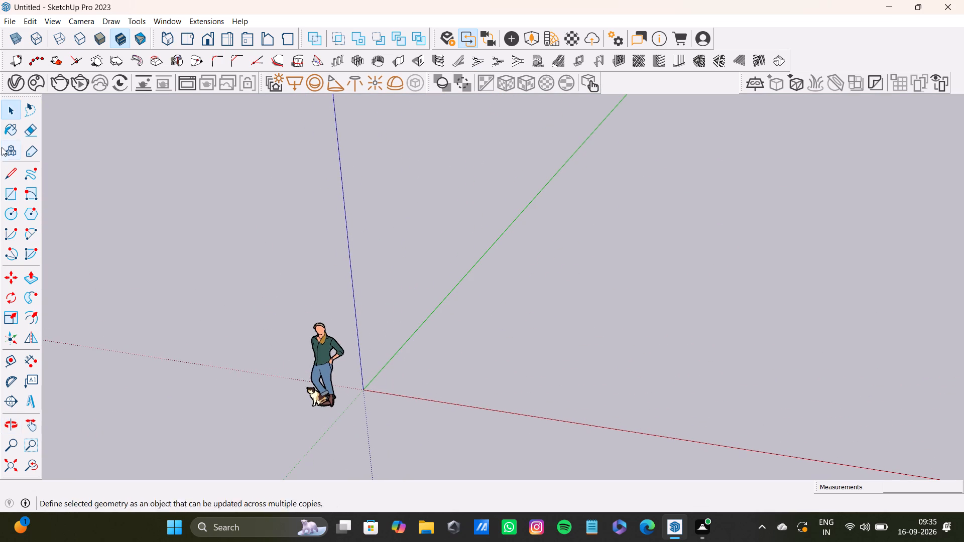
left_click(10, 198)
left_click(363, 389)
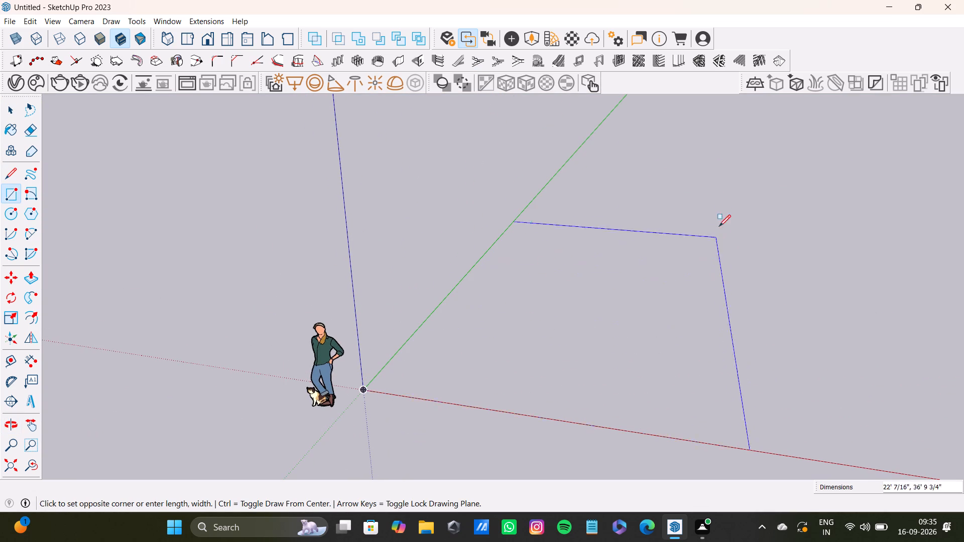
type("24")
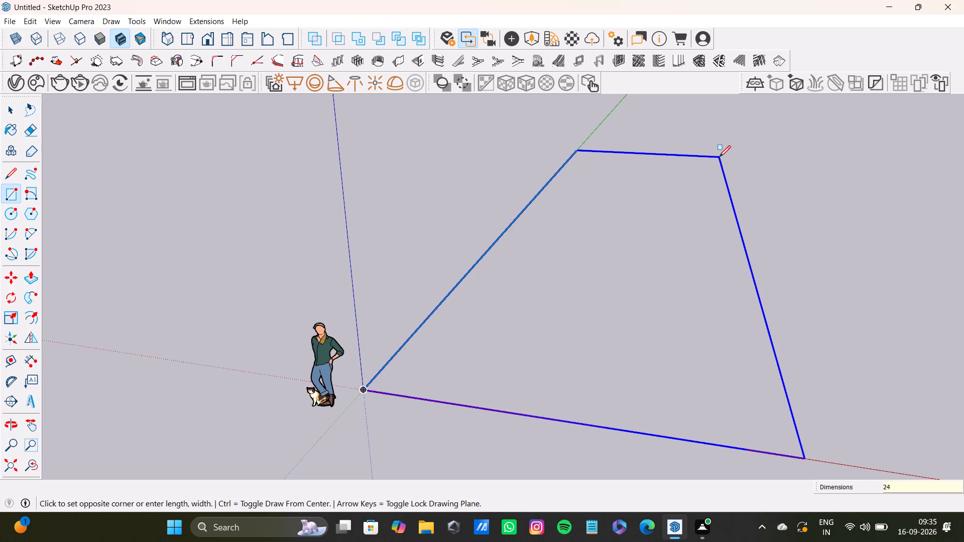
key("shift+asterisk")
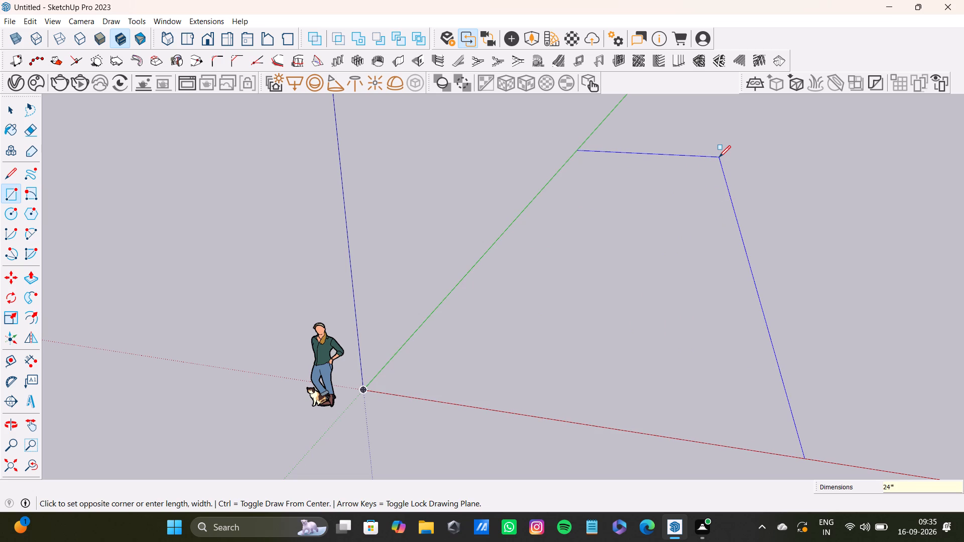
type("43")
key("BackSpace")
key("2")
key("space")
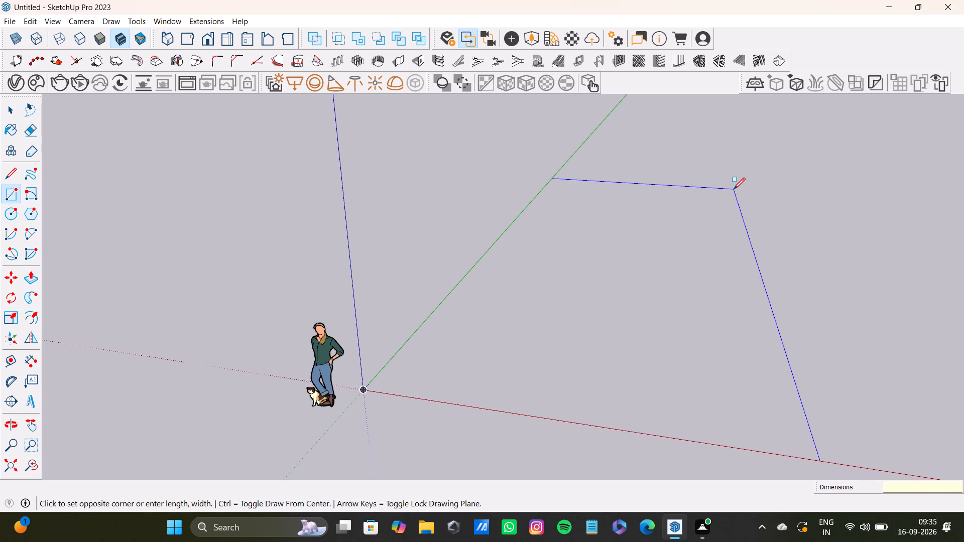
type("24")
type("',")
type("42")
key("apostrophe")
key("Return")
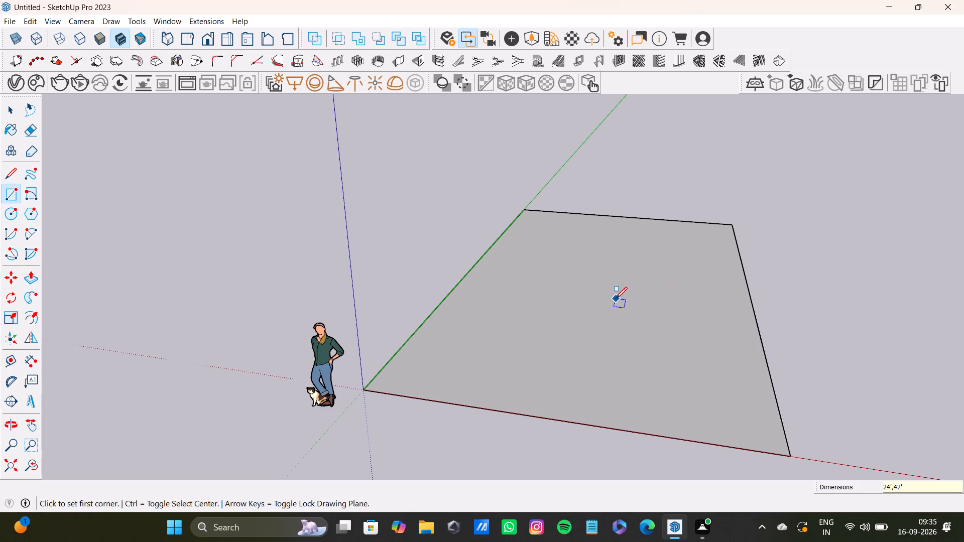
Offset the rectangle face's outline inward by 9" to outline the outer walls.
scroll(616, 299, "down", 8)
middle_click_drag(592, 292, 594, 453)
key("space")
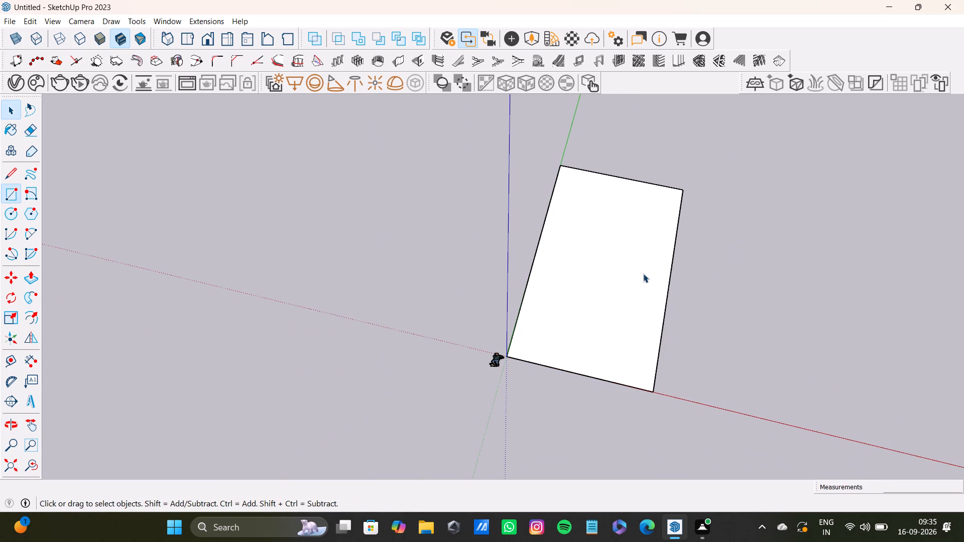
left_click(620, 275)
key("f")
left_click(608, 280)
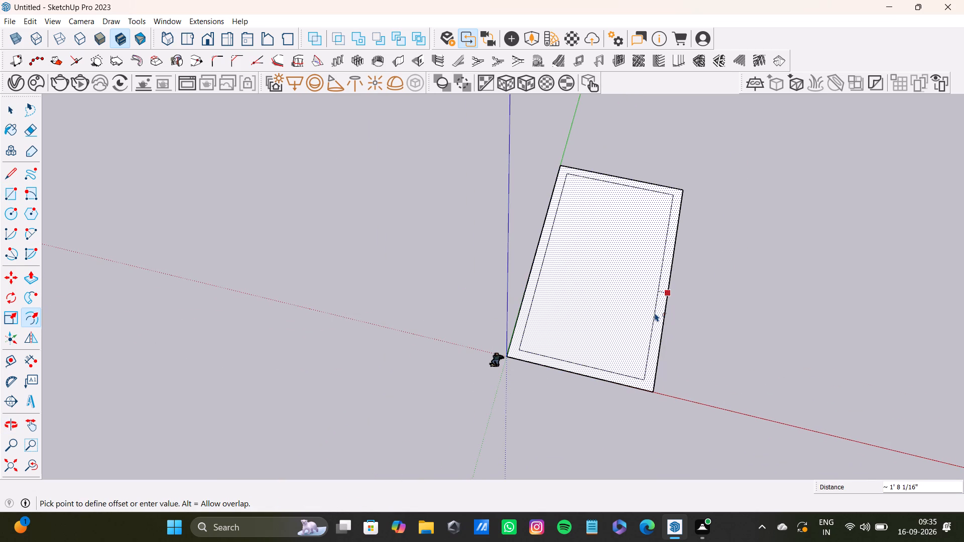
type("9\"")
key("Return")
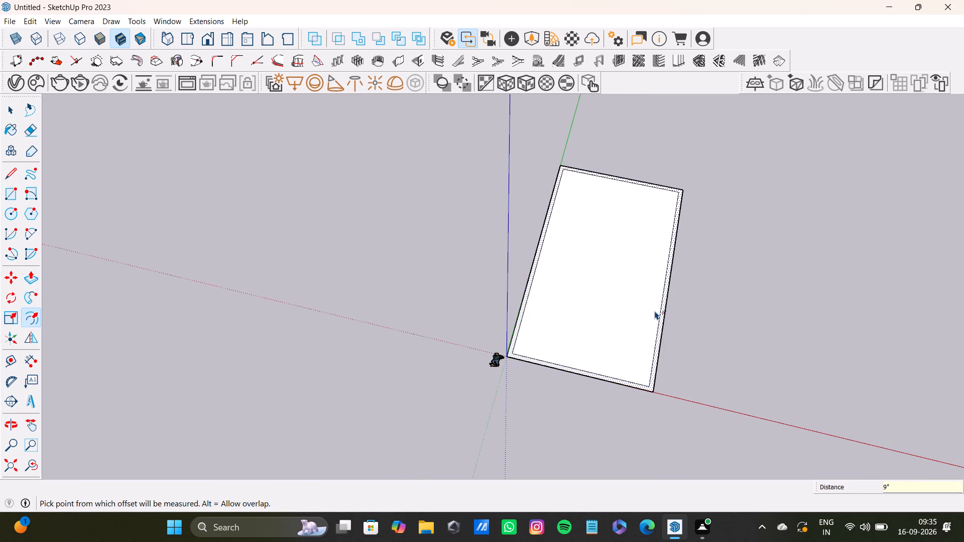
key("space")
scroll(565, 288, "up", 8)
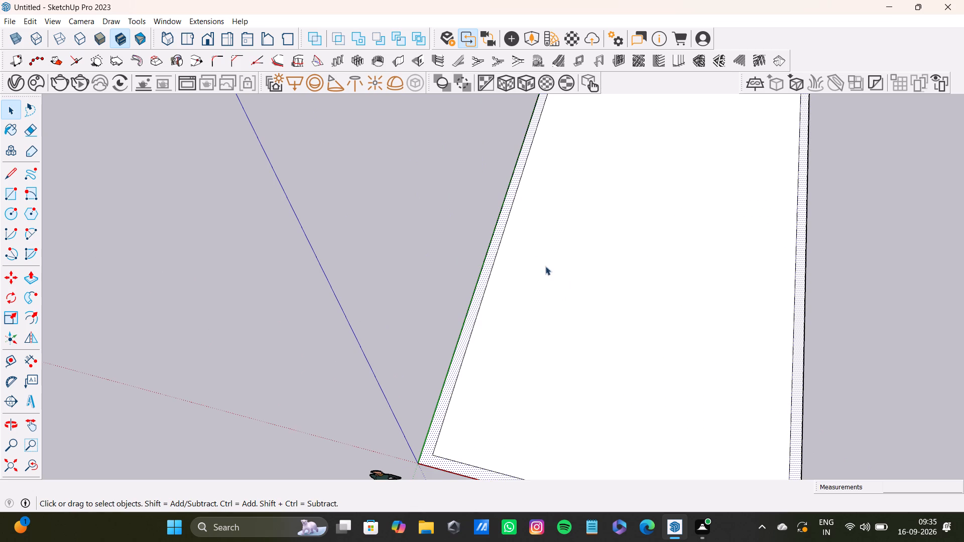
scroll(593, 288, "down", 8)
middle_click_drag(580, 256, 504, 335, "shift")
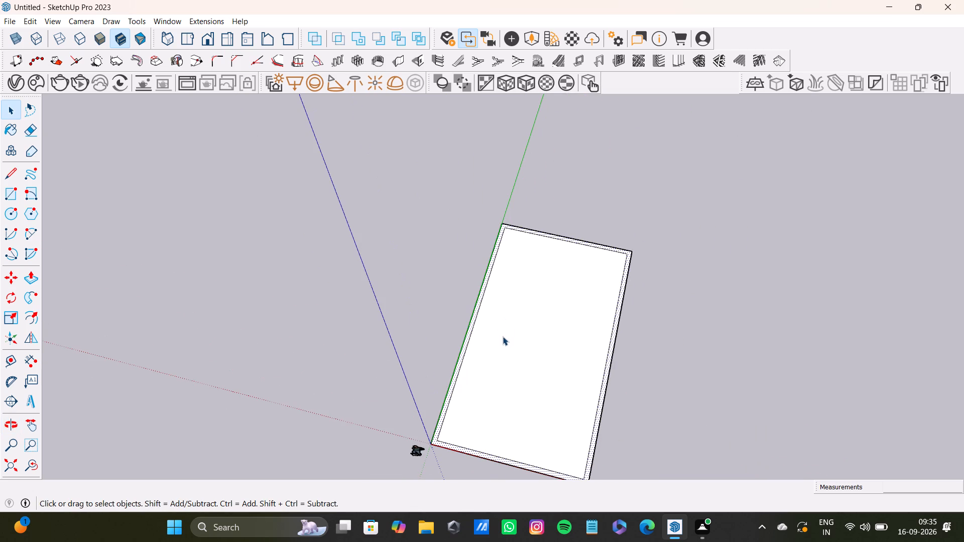
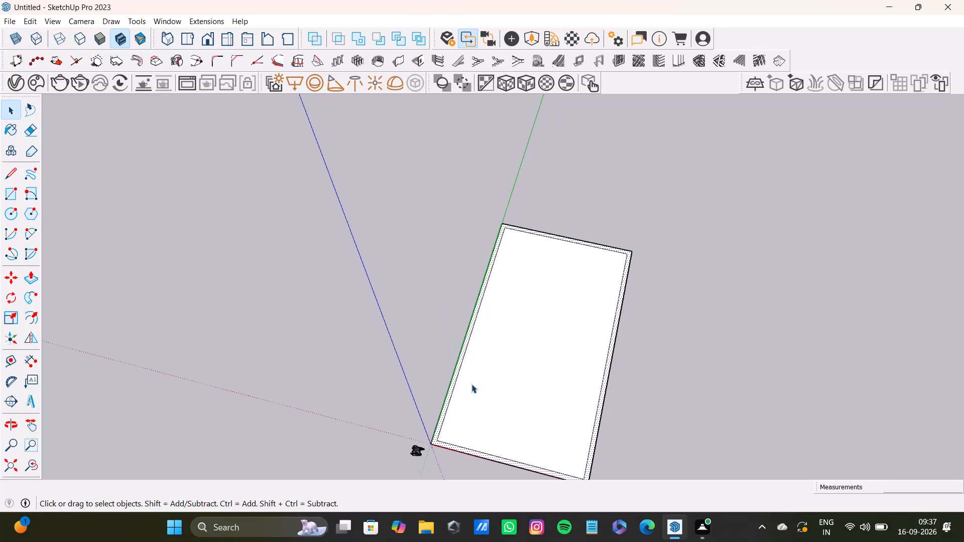
Place a guide 12'6" inward from the inner edge of the short wall farthest from the origin.
scroll(400, 299, "down", 4)
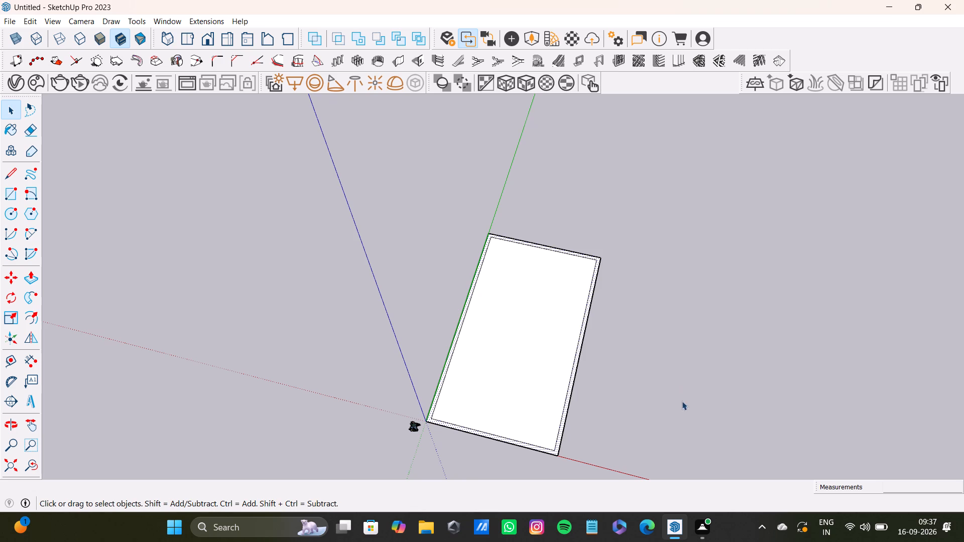
scroll(480, 266, "up", 9)
key("t")
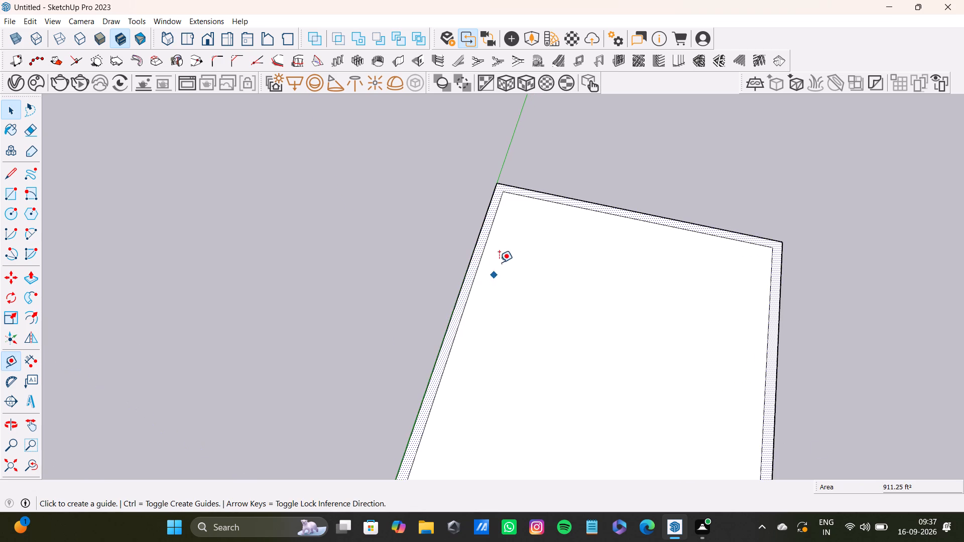
left_click(580, 205)
scroll(550, 314, "down", 5)
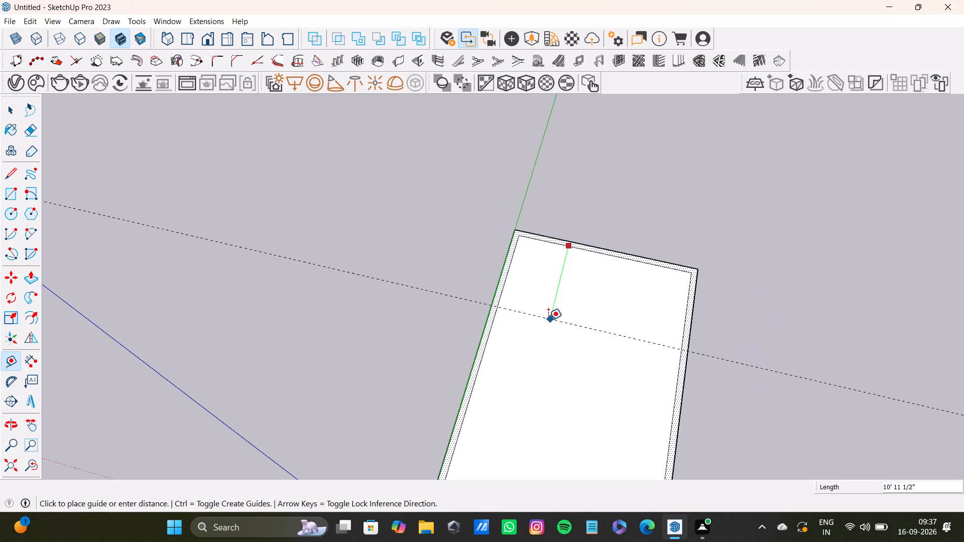
scroll(548, 328, "down", 2)
middle_click_drag(548, 331, 509, 349, "shift")
middle_click_drag(509, 349, 553, 395)
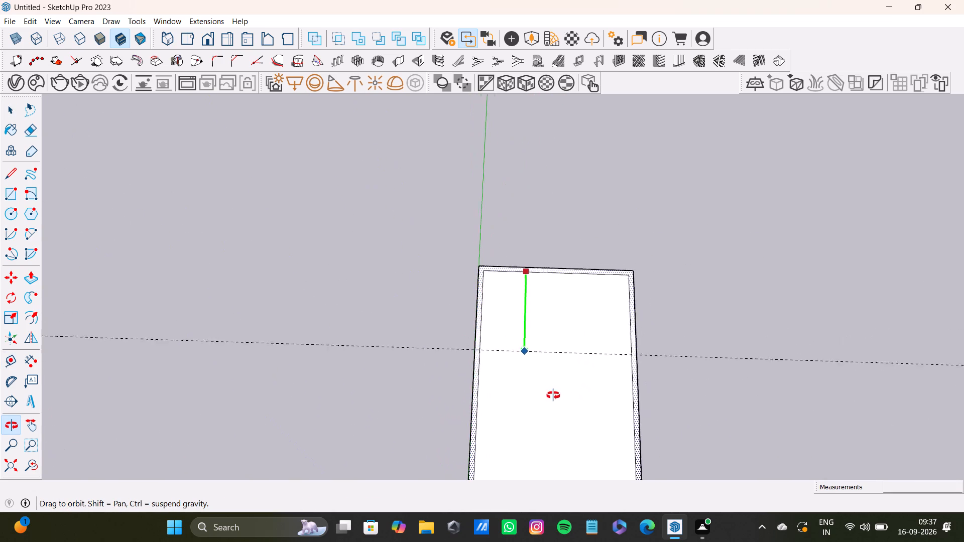
middle_click_drag(553, 395, 542, 385)
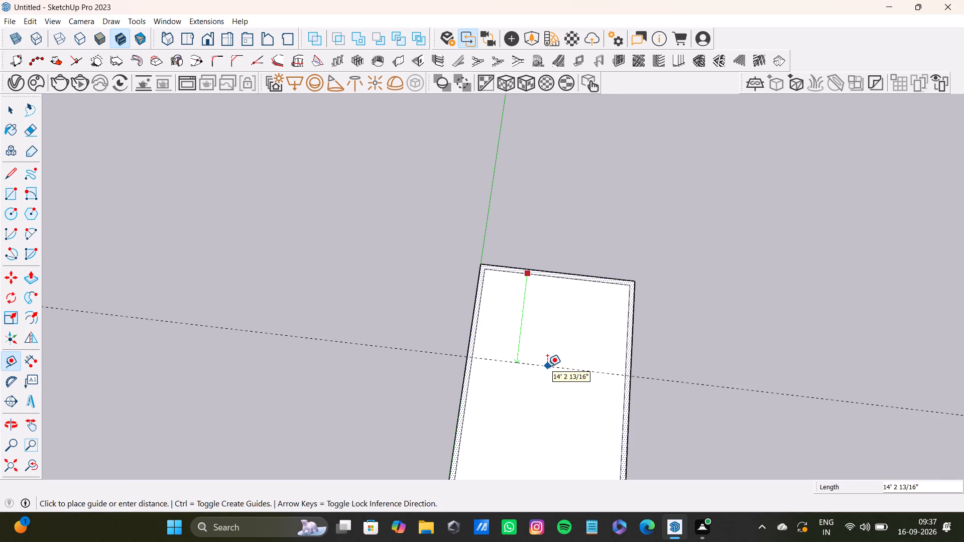
type("12'")
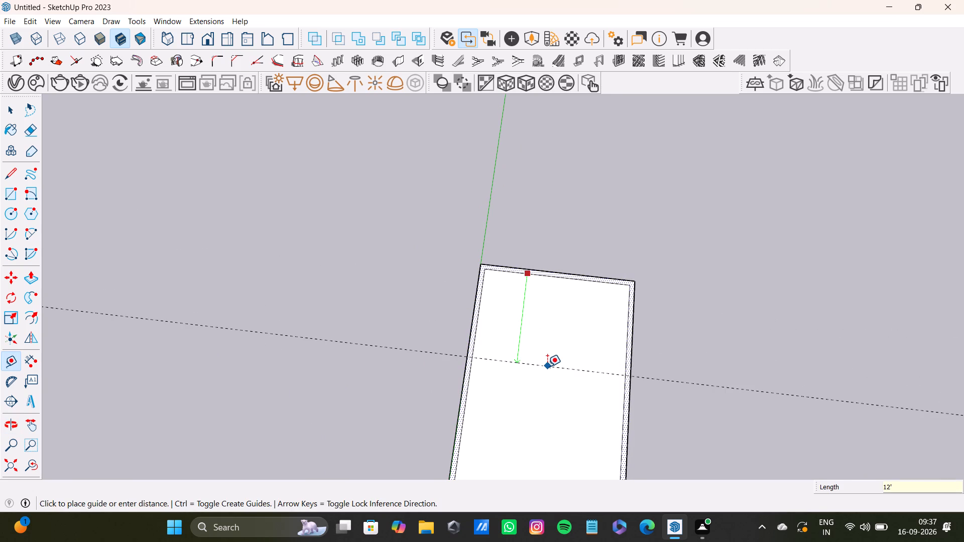
type("6\"")
key("Return")
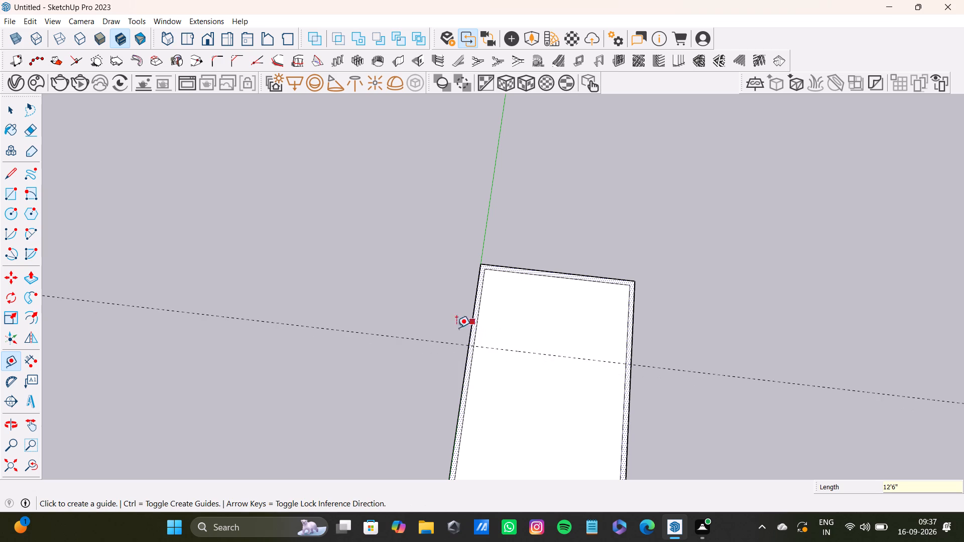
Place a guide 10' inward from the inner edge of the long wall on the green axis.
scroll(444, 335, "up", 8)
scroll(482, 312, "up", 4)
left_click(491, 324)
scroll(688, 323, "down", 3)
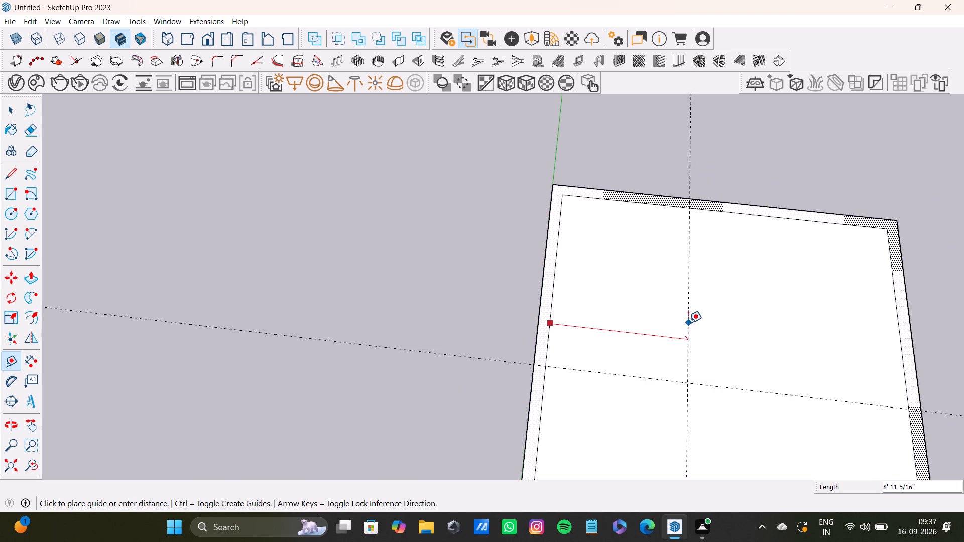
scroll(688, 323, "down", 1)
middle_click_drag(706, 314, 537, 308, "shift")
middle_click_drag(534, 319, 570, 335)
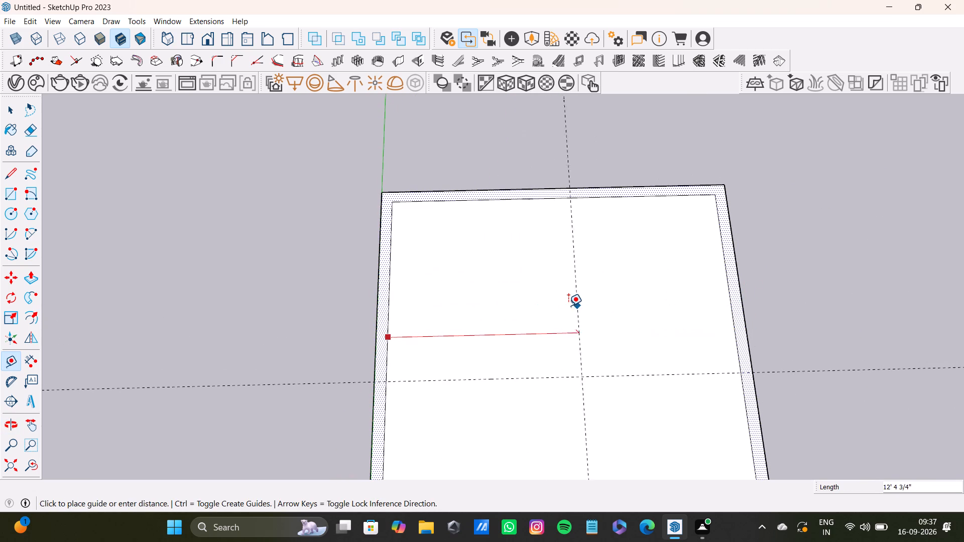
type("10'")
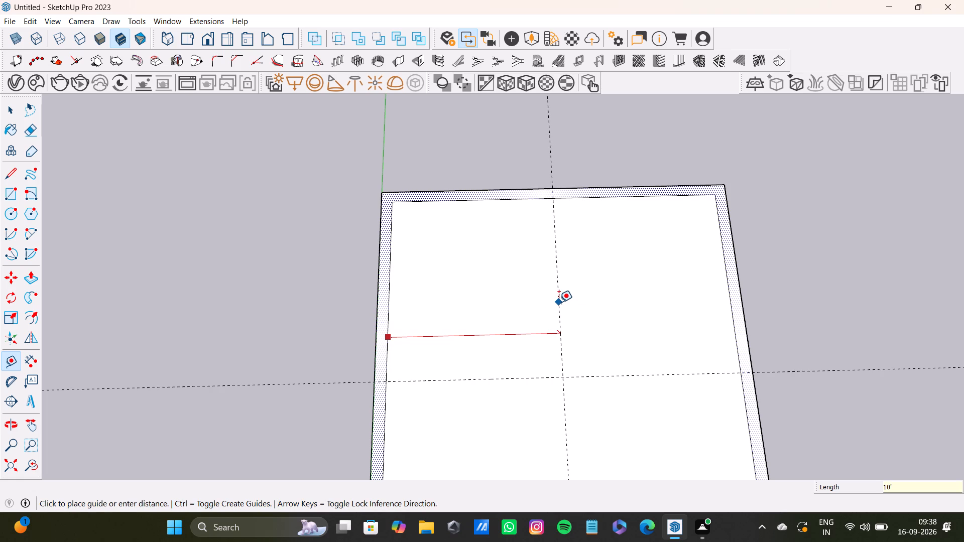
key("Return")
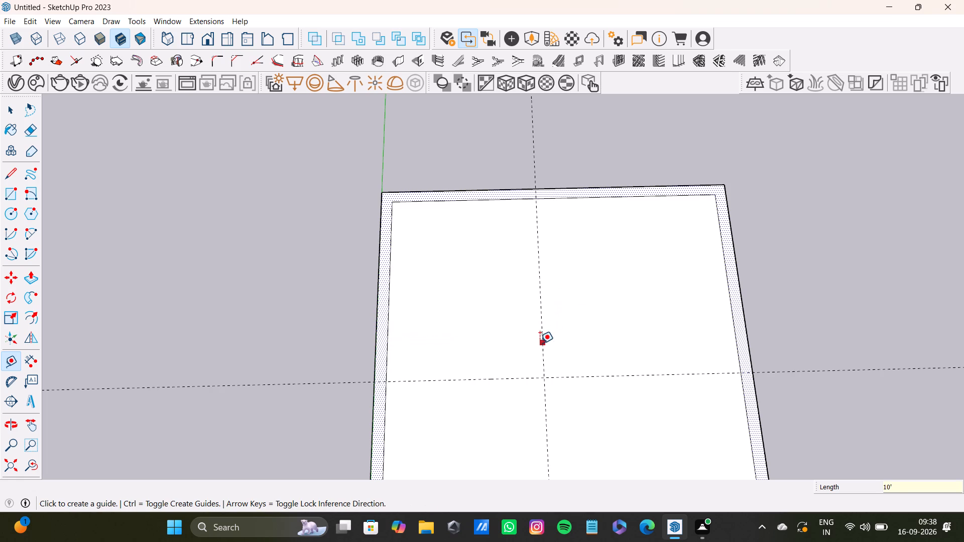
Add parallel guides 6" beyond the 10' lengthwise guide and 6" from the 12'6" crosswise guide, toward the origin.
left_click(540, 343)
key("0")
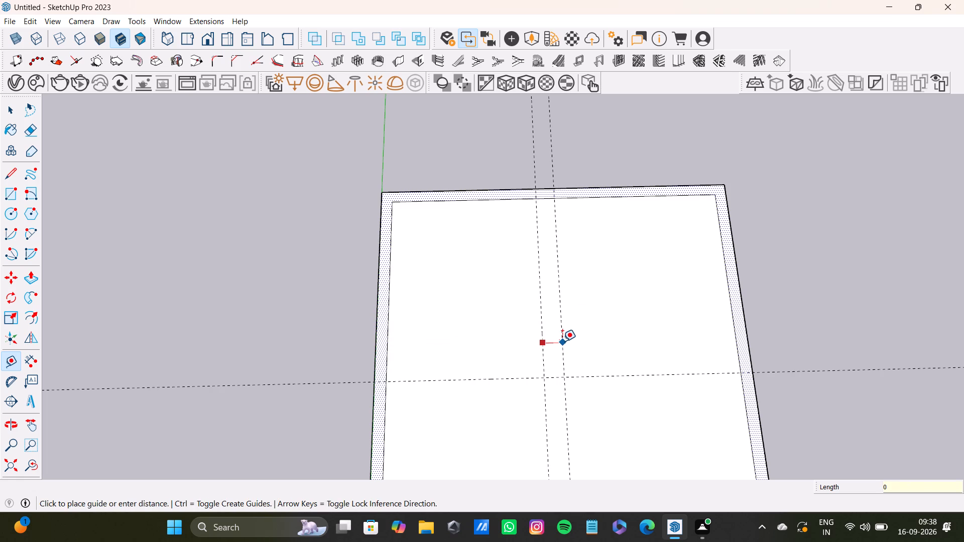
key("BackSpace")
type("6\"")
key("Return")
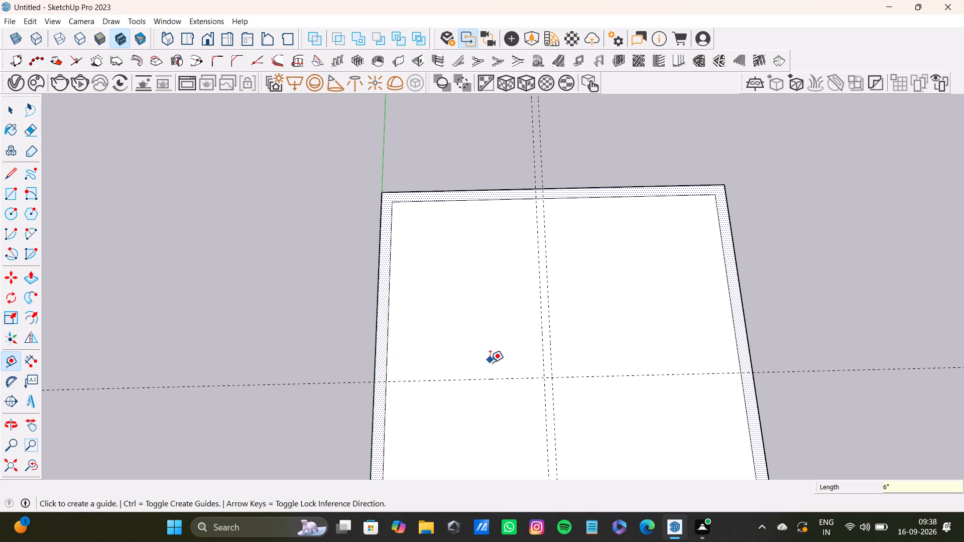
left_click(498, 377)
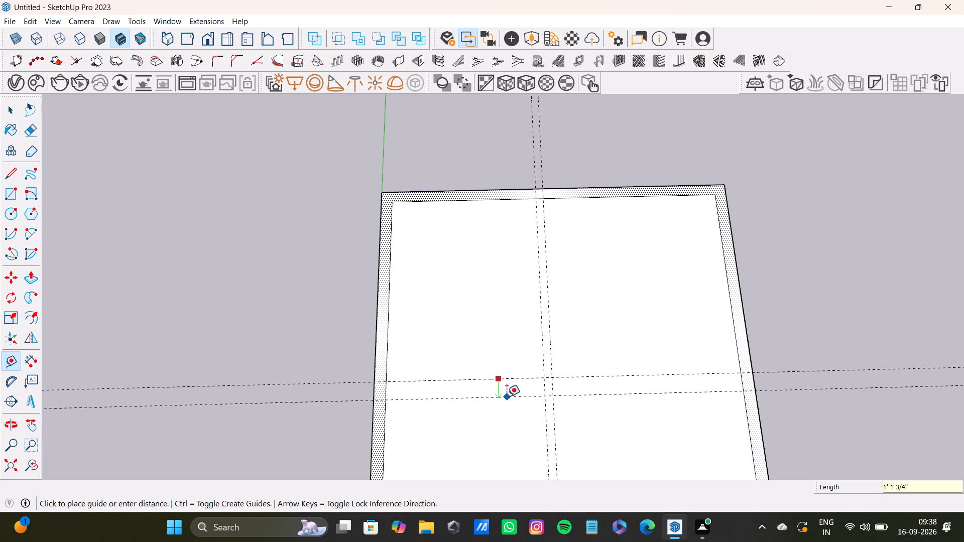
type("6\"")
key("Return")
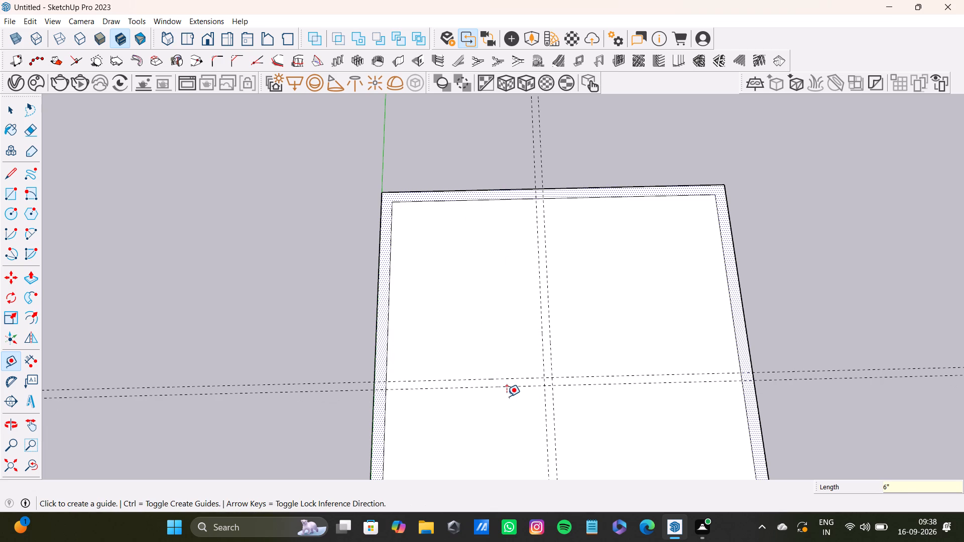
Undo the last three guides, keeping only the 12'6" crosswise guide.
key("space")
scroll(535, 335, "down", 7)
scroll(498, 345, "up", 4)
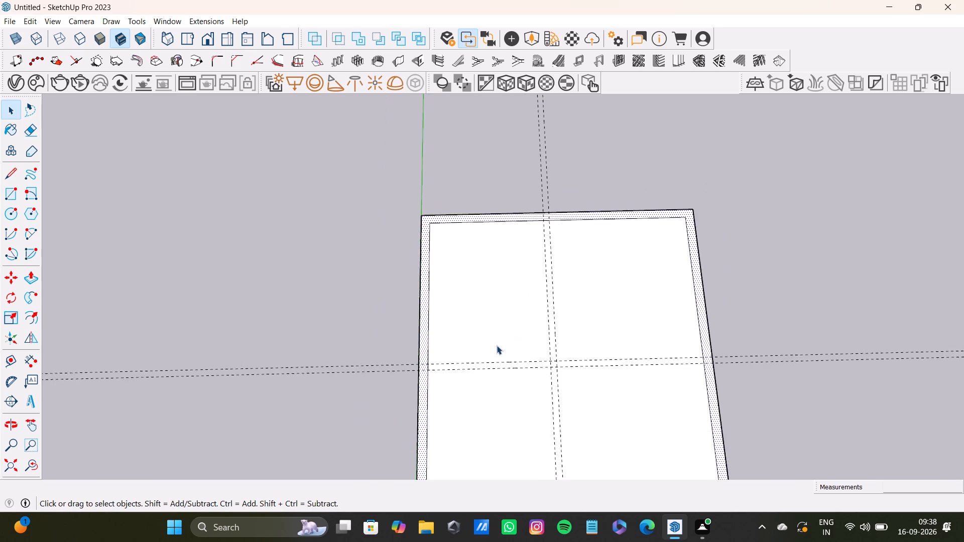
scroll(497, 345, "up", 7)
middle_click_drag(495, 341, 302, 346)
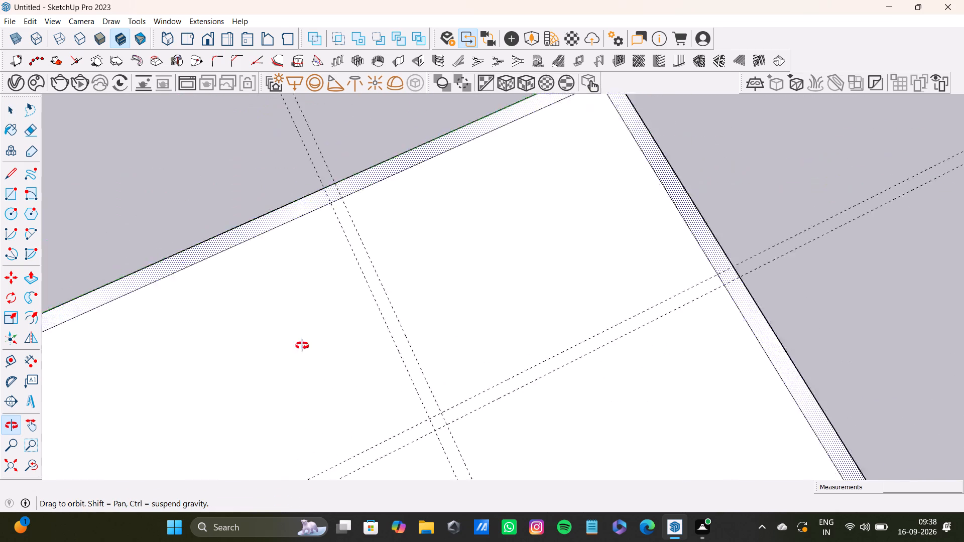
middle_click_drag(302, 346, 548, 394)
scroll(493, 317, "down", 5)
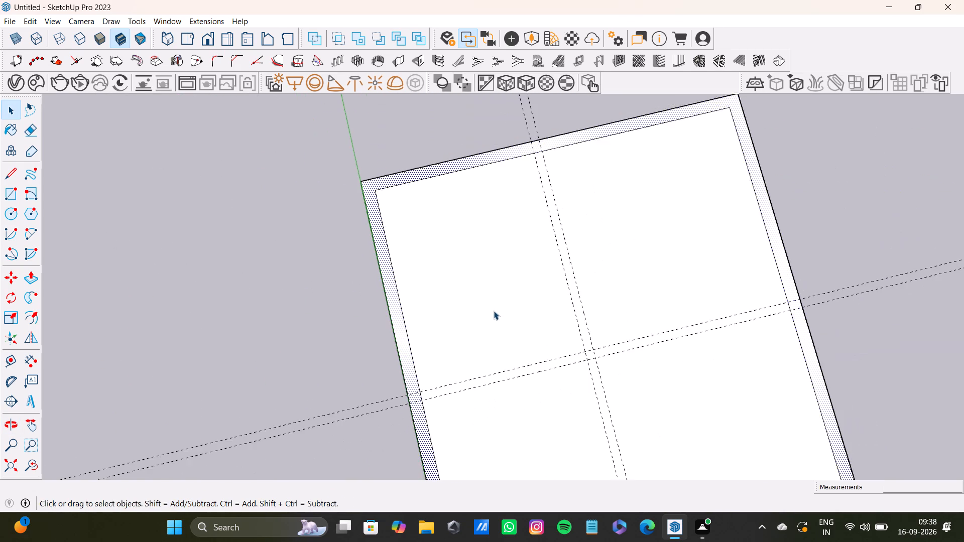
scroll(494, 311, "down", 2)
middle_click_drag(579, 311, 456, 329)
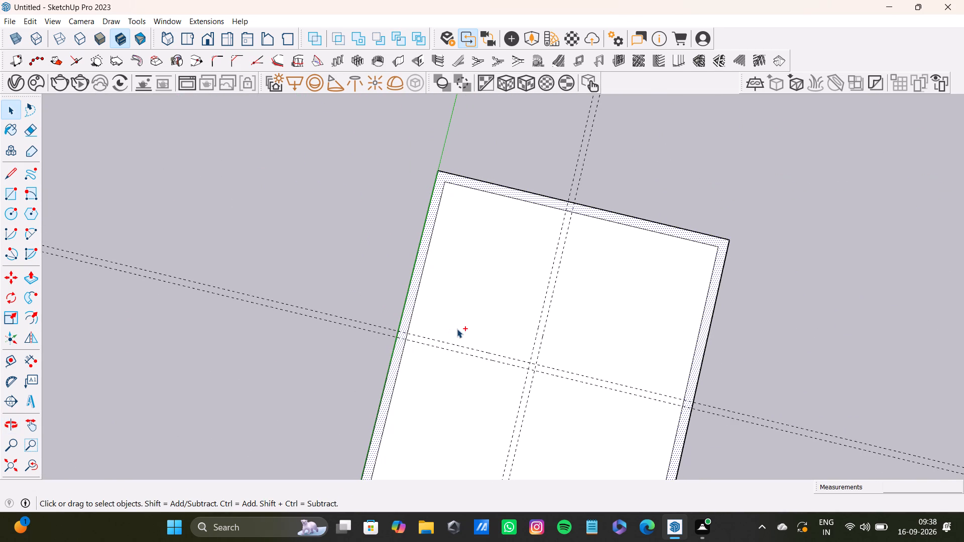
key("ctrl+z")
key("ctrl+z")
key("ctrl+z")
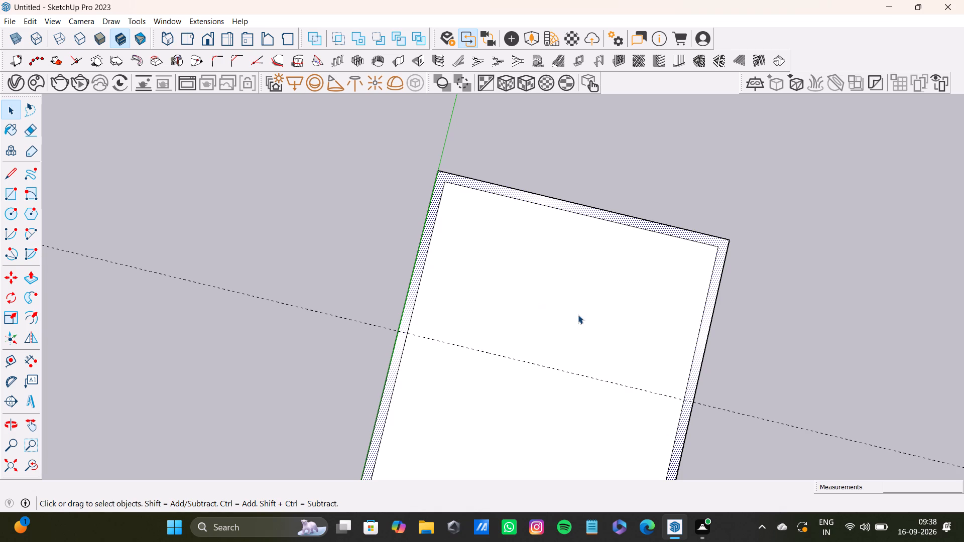
Place a guide 12' inward from the inner edge of the long wall opposite the green axis.
key("t")
left_click(692, 355)
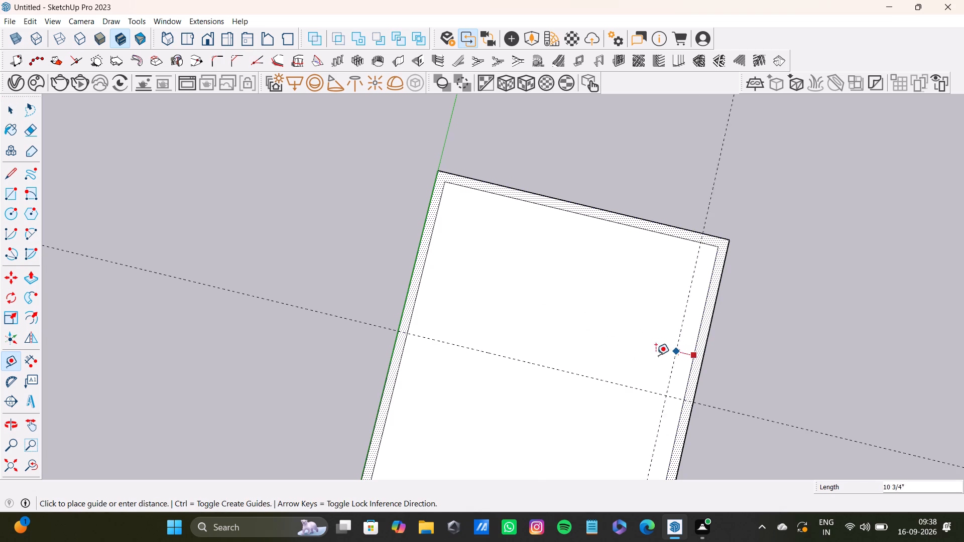
type("12'")
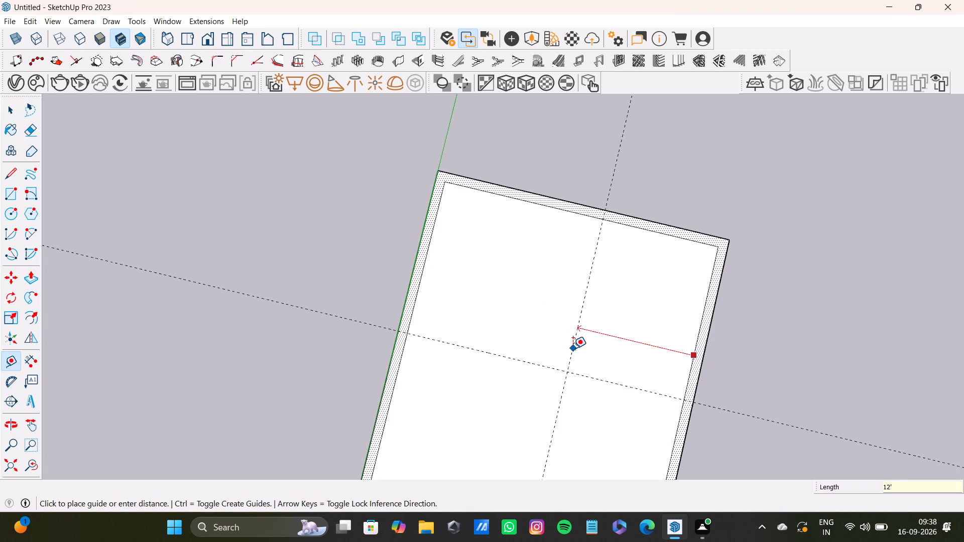
key("Return")
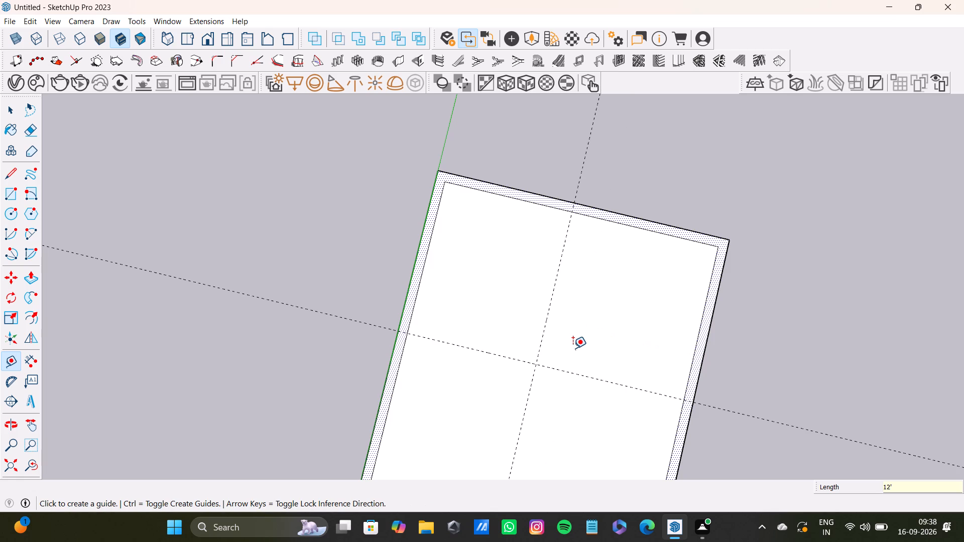
Add parallel guides 6" from the 12' lengthwise guide, toward the green axis, and 6" from the 12'6" crosswise guide, toward the origin.
scroll(547, 335, "up", 7)
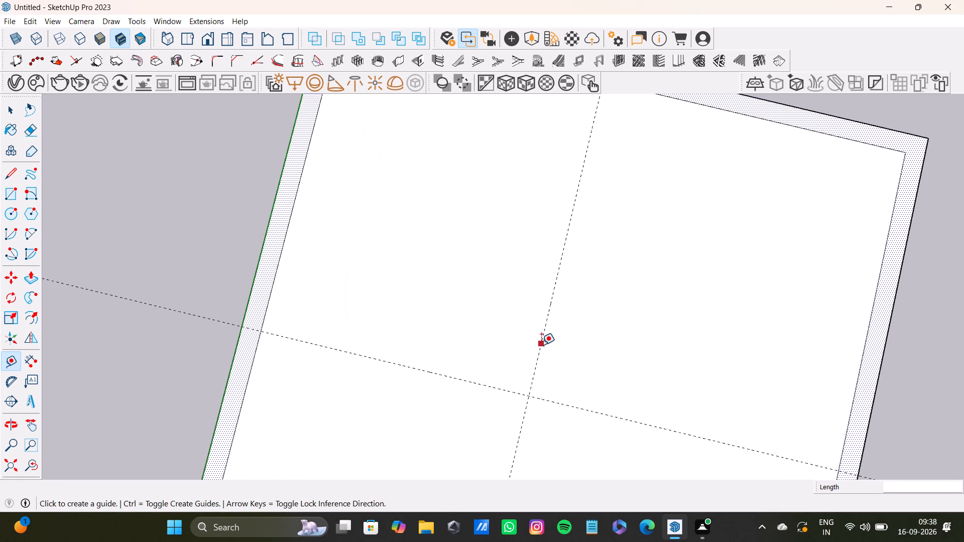
left_click(542, 345)
key("6")
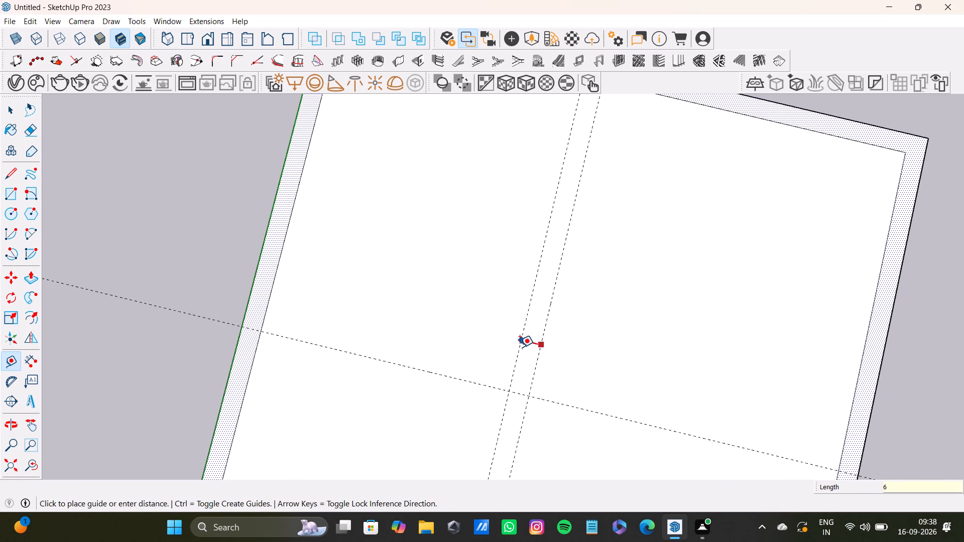
key("shift+quotedbl")
key("Return")
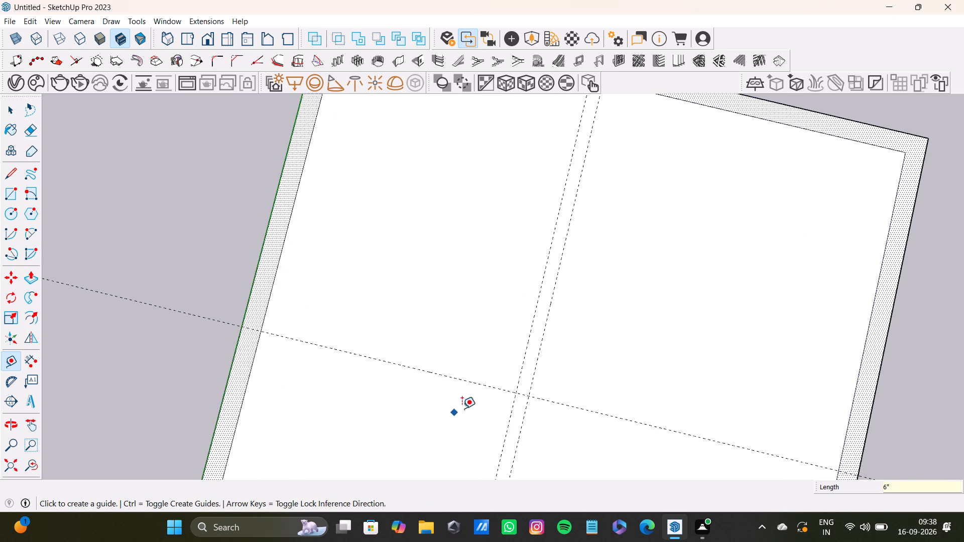
left_click(489, 386)
type("6\"")
key("Return")
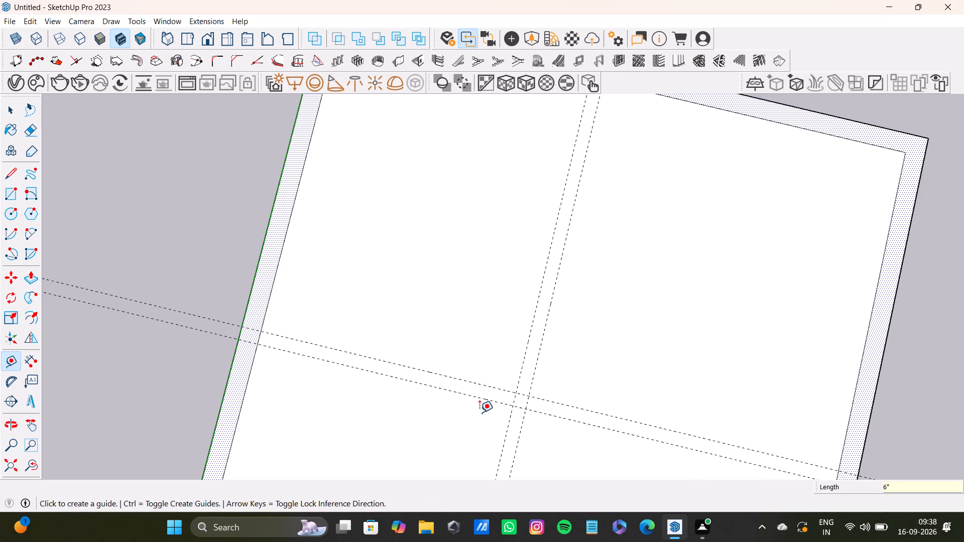
Place a crosswise guide 8' from the partition's origin-side guide, toward the origin.
scroll(372, 317, "down", 8)
middle_click_drag(364, 330, 386, 239, "shift")
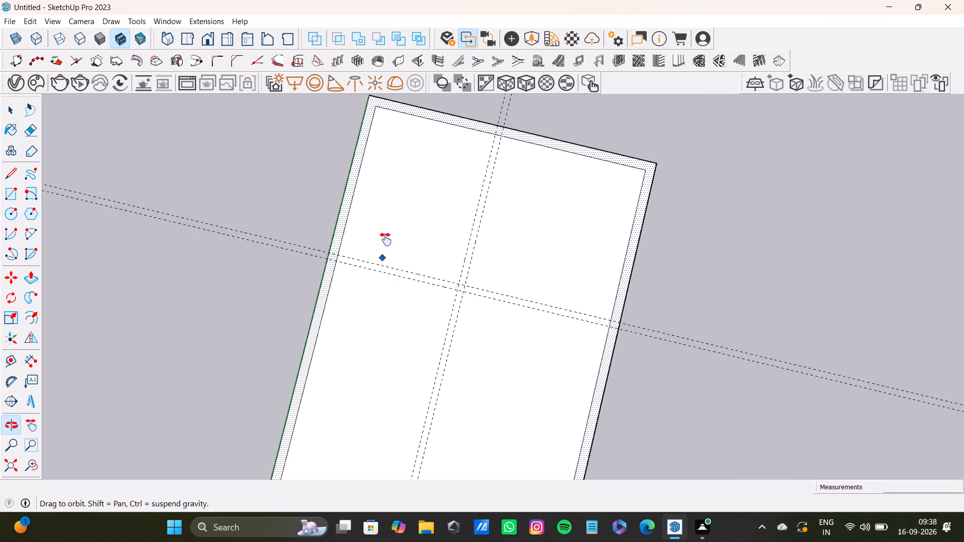
middle_click_drag(386, 239, 394, 192, "shift")
scroll(385, 192, "up", 4)
left_click(381, 207)
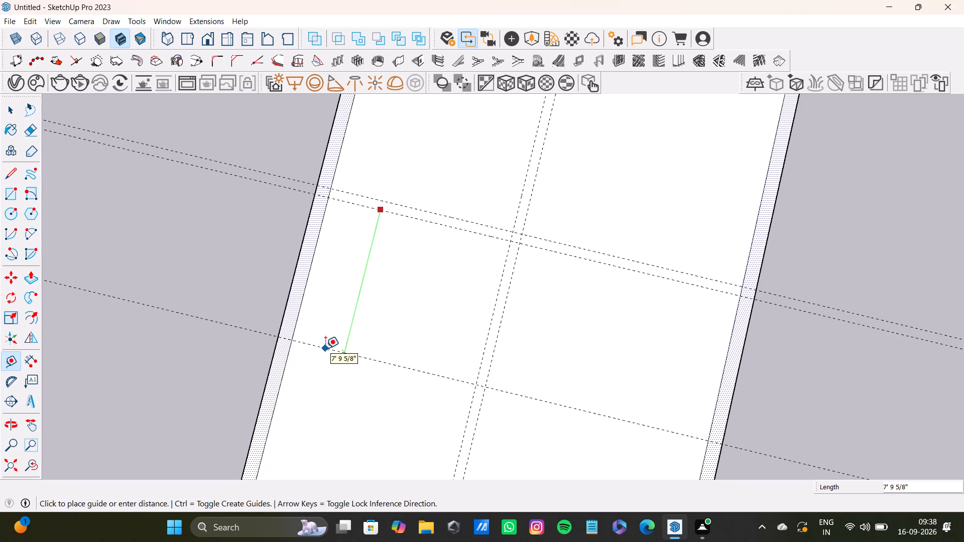
type("8'")
key("Return")
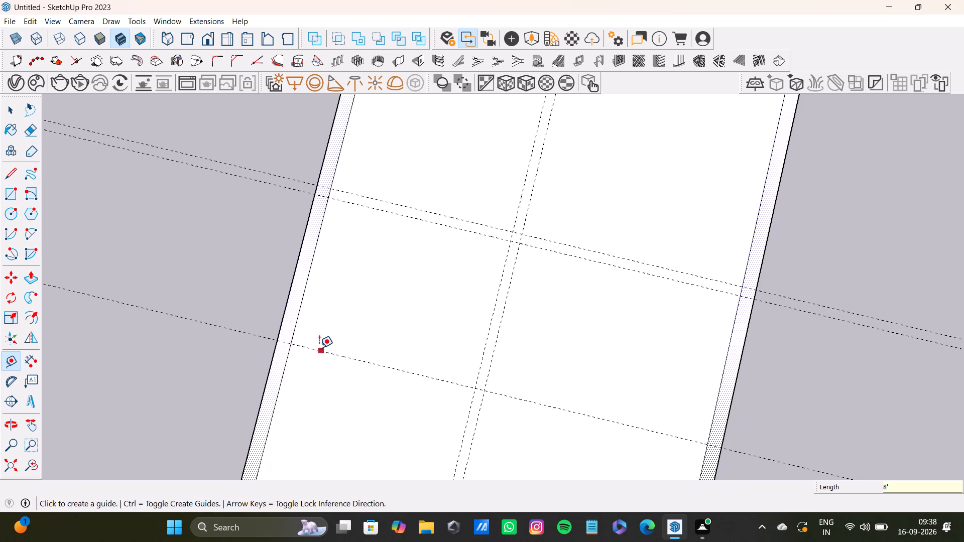
Place a guide 6' inward from the inner edge of the long wall on the green axis.
left_click_drag(297, 311, 326, 319)
type("6'")
key("Return")
Add parallel guides 6" beyond the 6' lengthwise guide and 6" from the 8' crosswise guide, toward the origin.
left_click(406, 346)
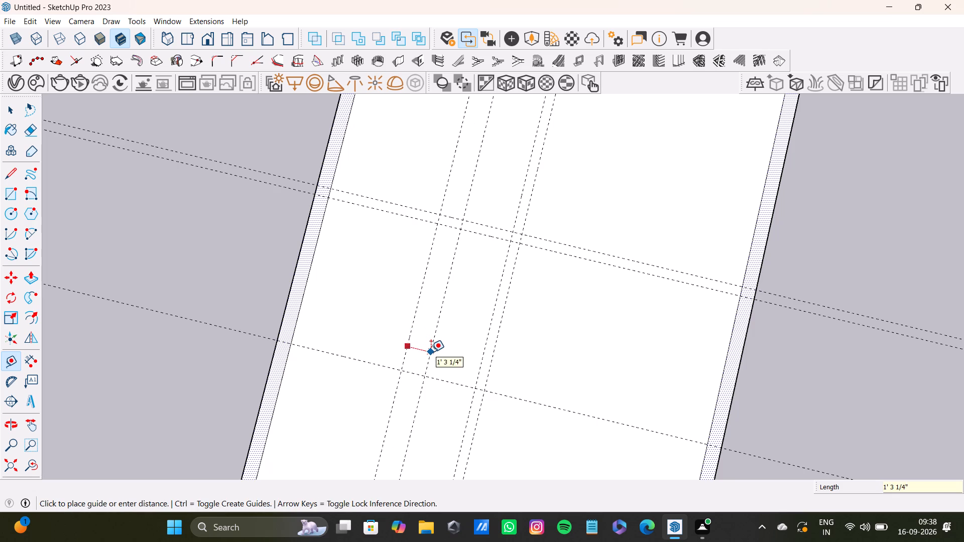
type("6\"")
key("Return")
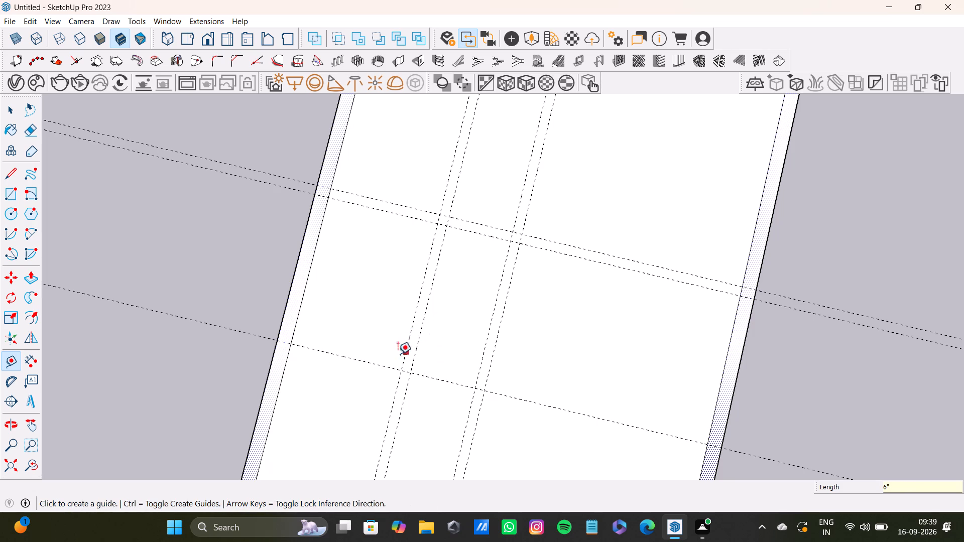
left_click(385, 368)
type("6\"")
key("Return")
Place a crosswise guide 10'1" from the origin-side guide of the last crosswise partition, toward the origin.
scroll(374, 390, "down", 7)
middle_click_drag(388, 396, 430, 265, "shift")
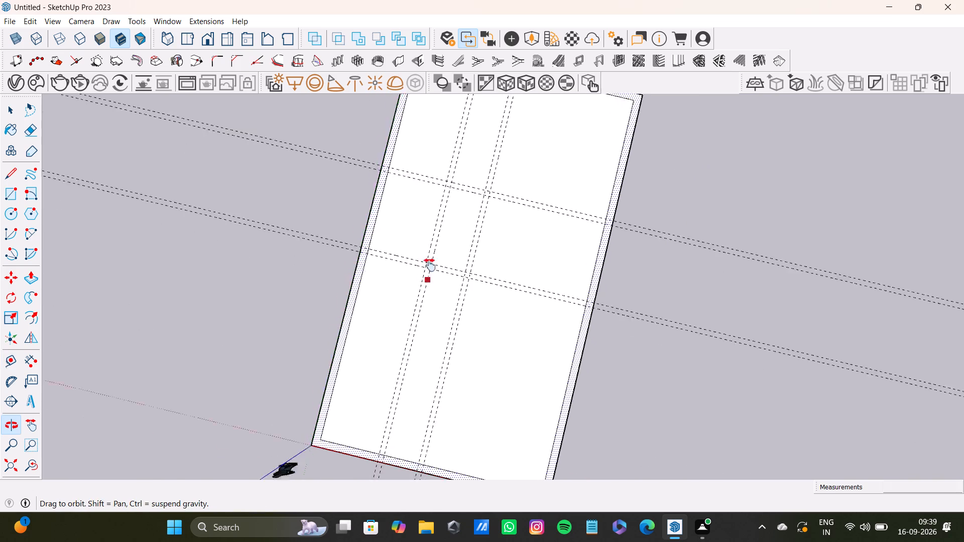
middle_click_drag(430, 265, 441, 231, "shift")
scroll(343, 264, "up", 3)
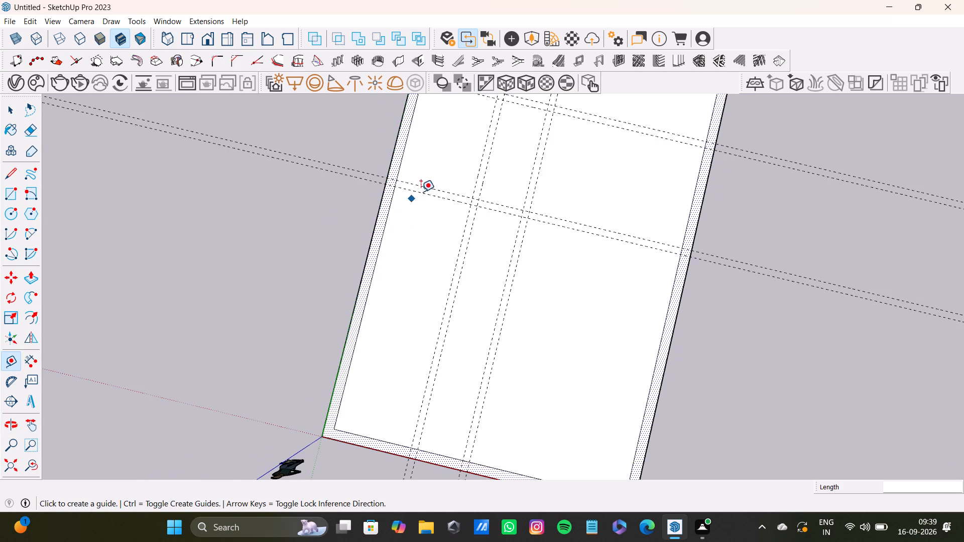
left_click(448, 198)
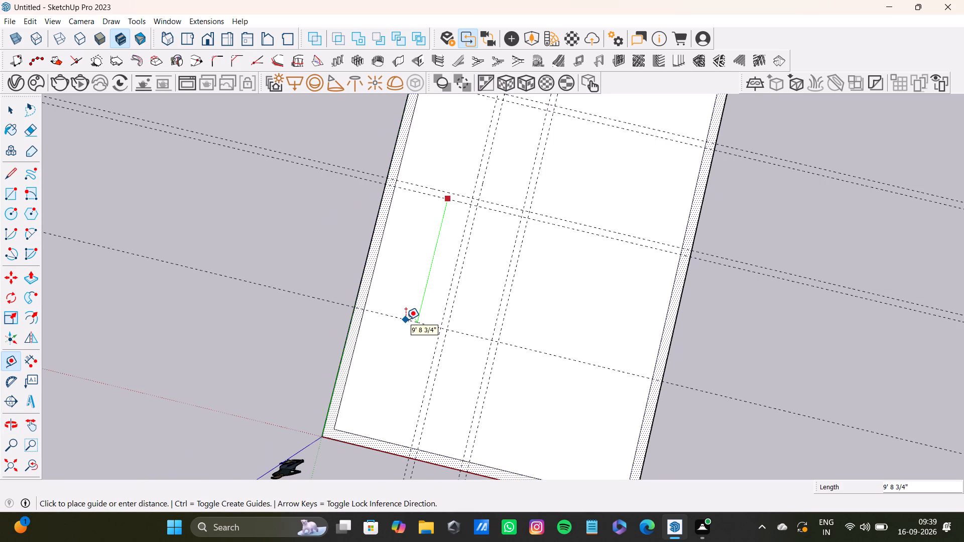
type("10")
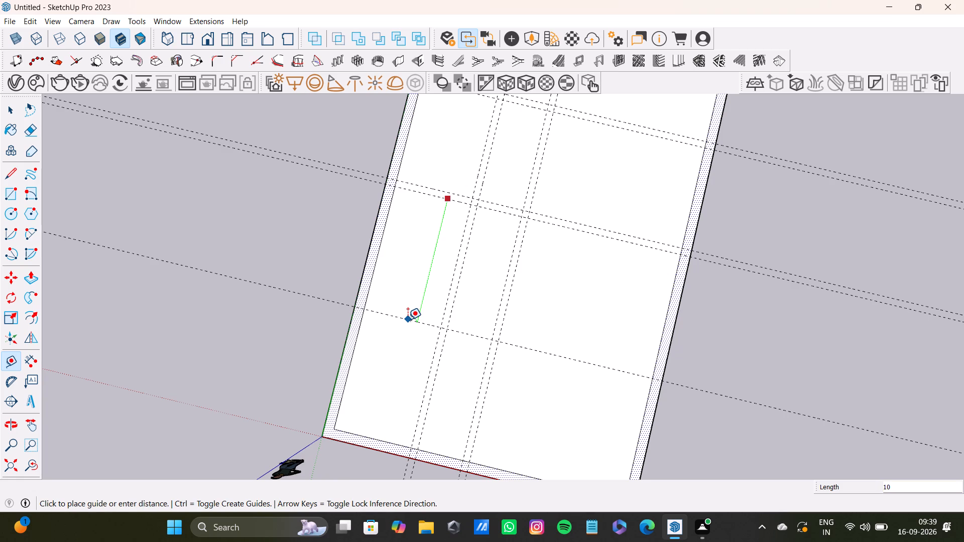
key("apostrophe")
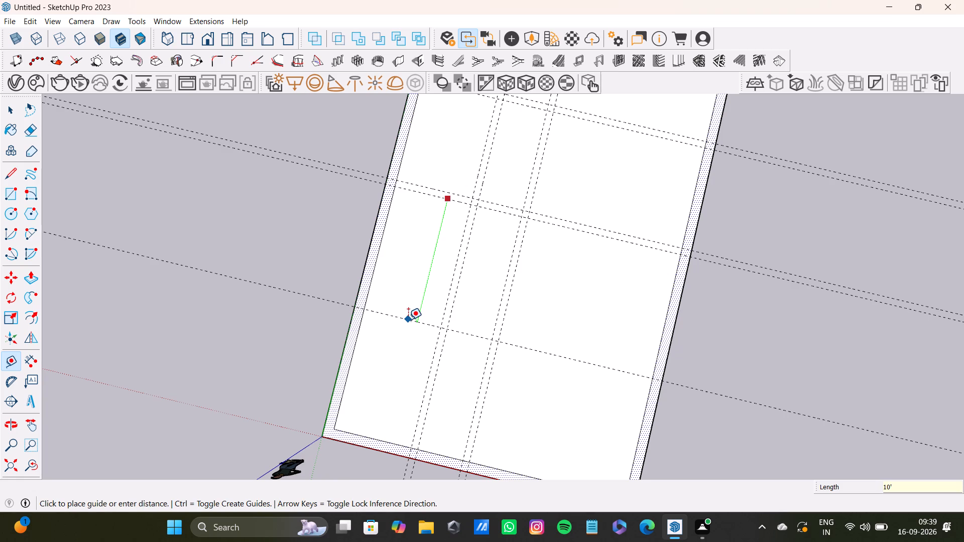
type("1\"")
key("Return")
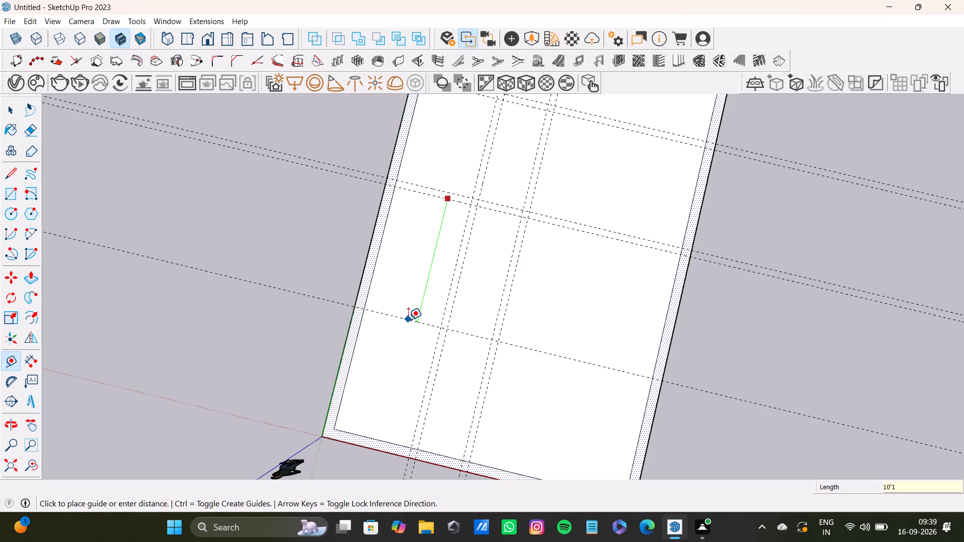
Add a parallel guide 6" from the 10'1" crosswise guide, toward the origin.
left_click(418, 325)
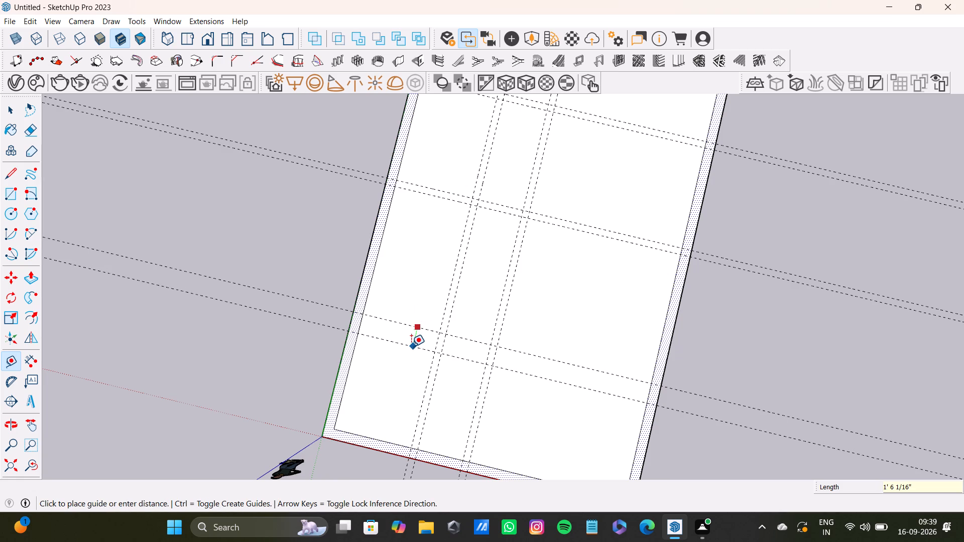
type("6\"")
key("Return")
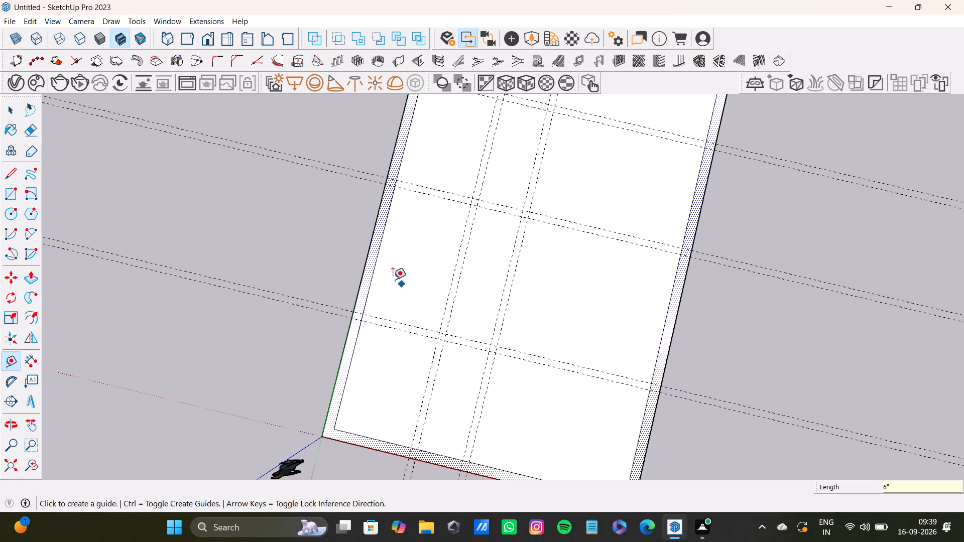
key("space")
Draw a line along the crosswise guide farthest from the origin, from the green-axis wall's inner edge to the nearer guide of the 12' lengthwise pair.
scroll(423, 296, "down", 7)
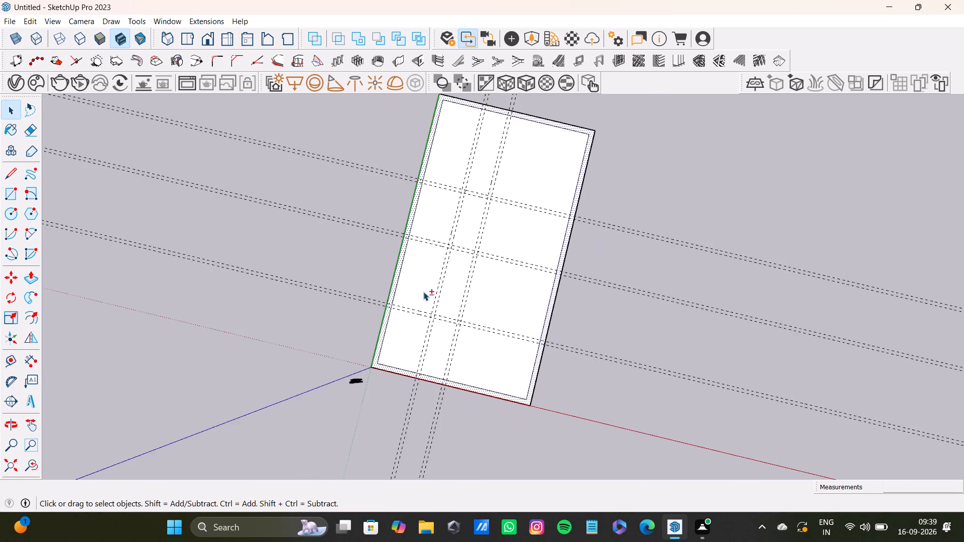
middle_click_drag(424, 265, 424, 350, "shift")
middle_click_drag(429, 354, 449, 258)
key("l")
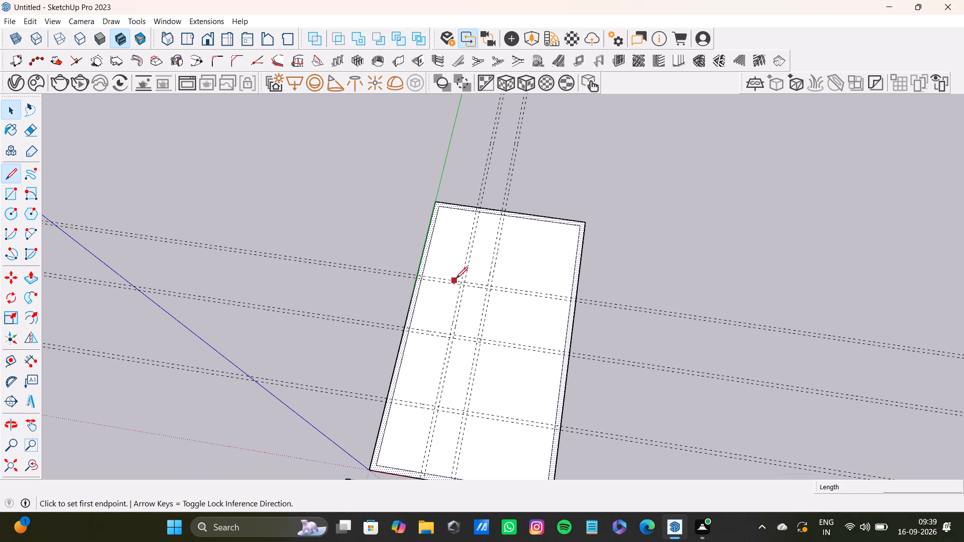
scroll(458, 270, "up", 9)
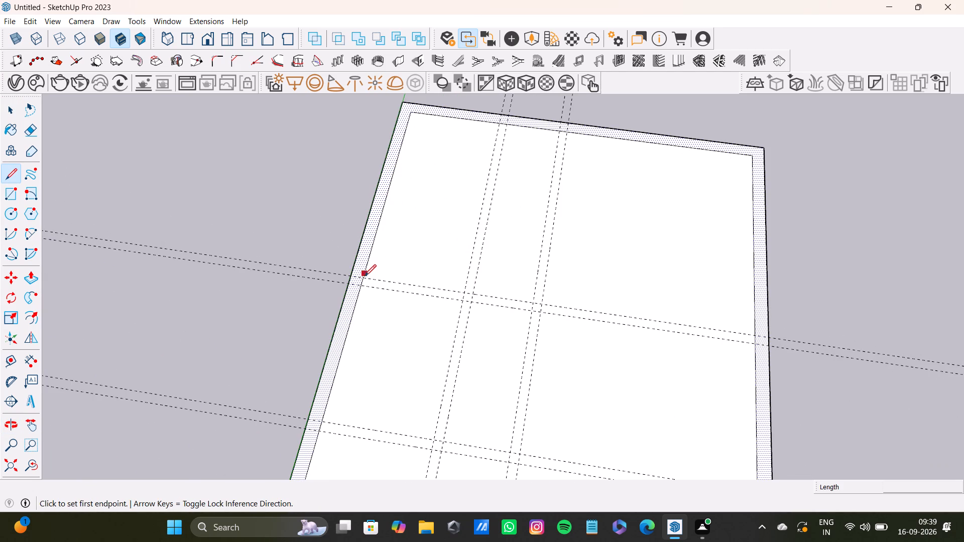
left_click(364, 276)
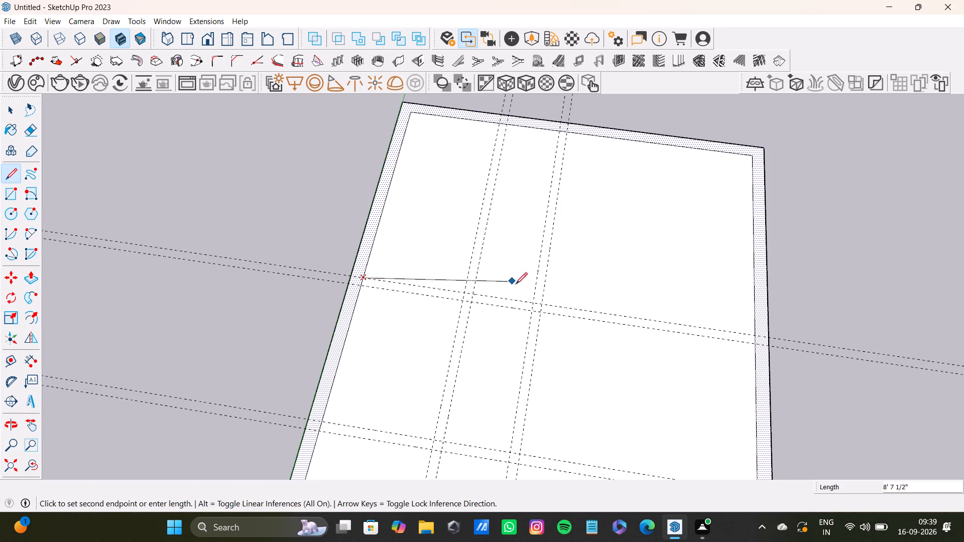
left_click(535, 299)
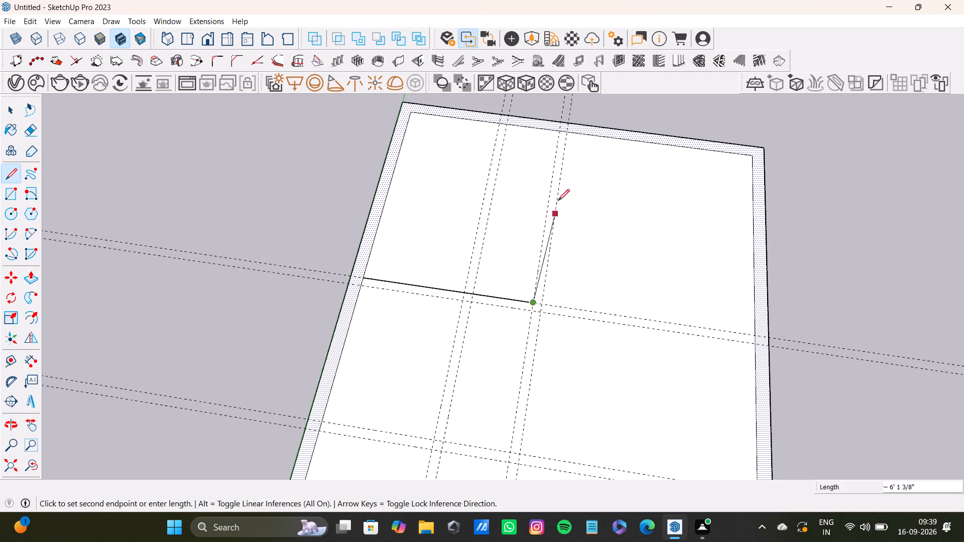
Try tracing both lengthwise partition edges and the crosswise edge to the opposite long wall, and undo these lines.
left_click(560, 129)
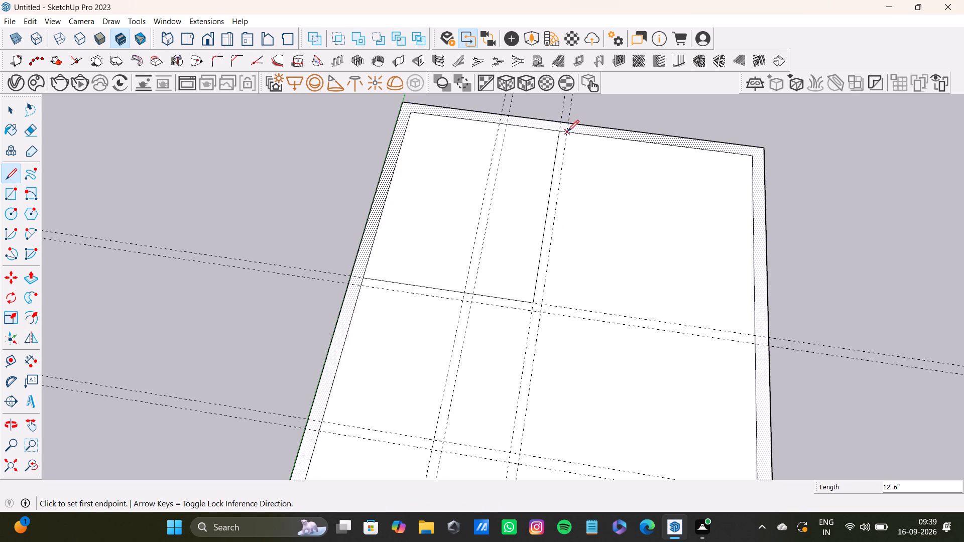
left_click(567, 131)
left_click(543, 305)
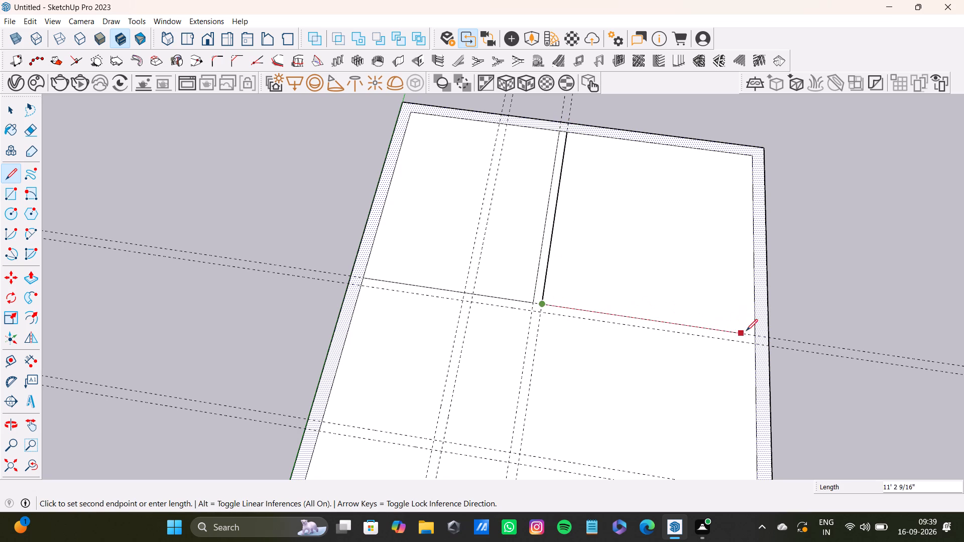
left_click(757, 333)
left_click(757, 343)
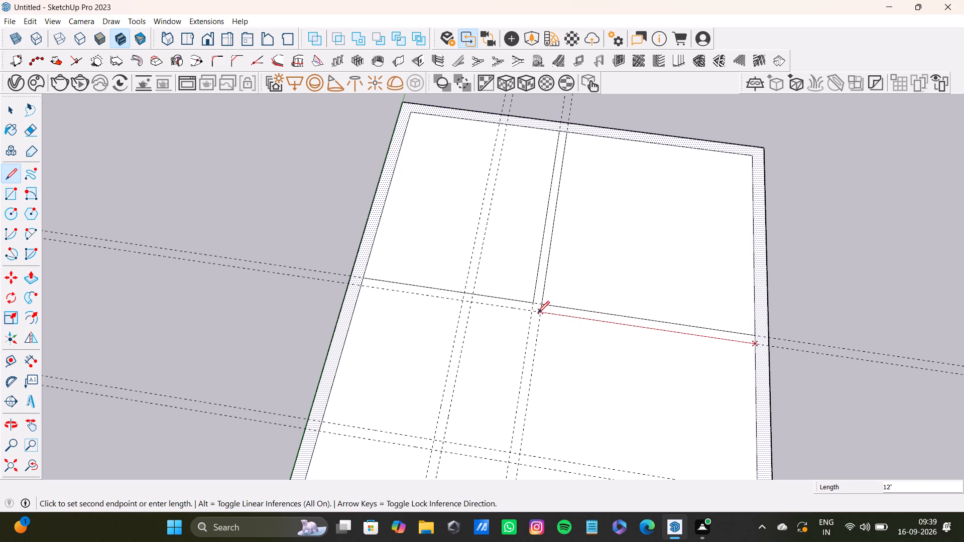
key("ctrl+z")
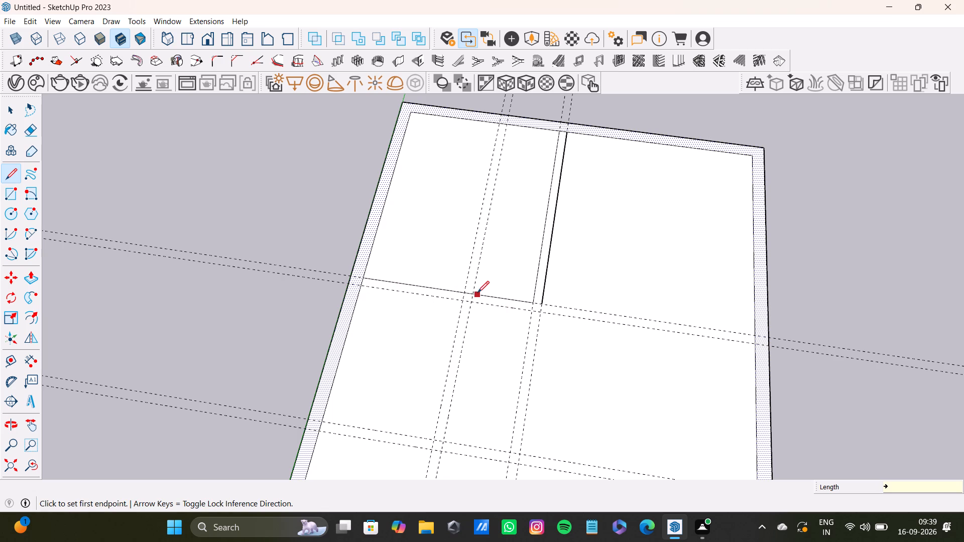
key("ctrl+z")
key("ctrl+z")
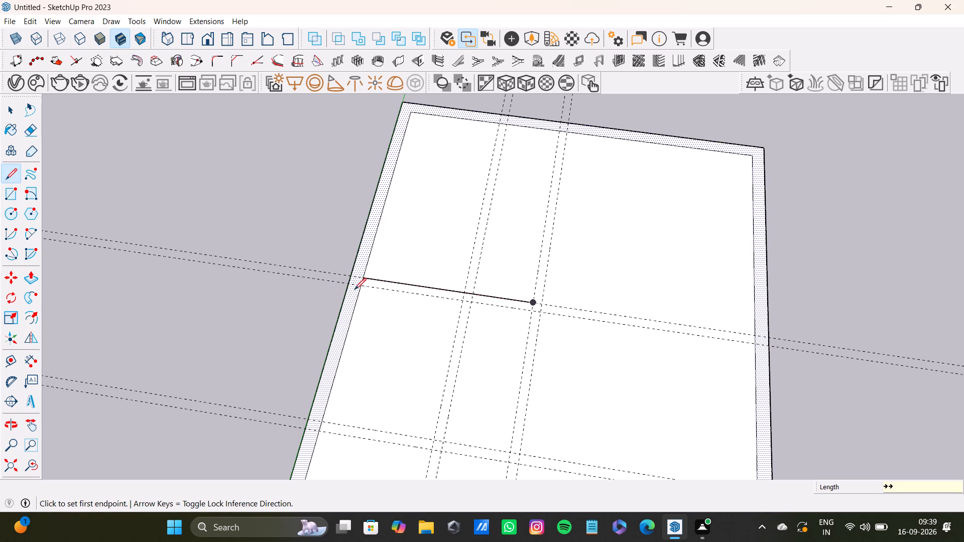
Draw the crosswise partition's second edge to the outer guide intersection and both lengthwise edges, 13' and 12'6", up to the far short wall.
left_click(359, 286)
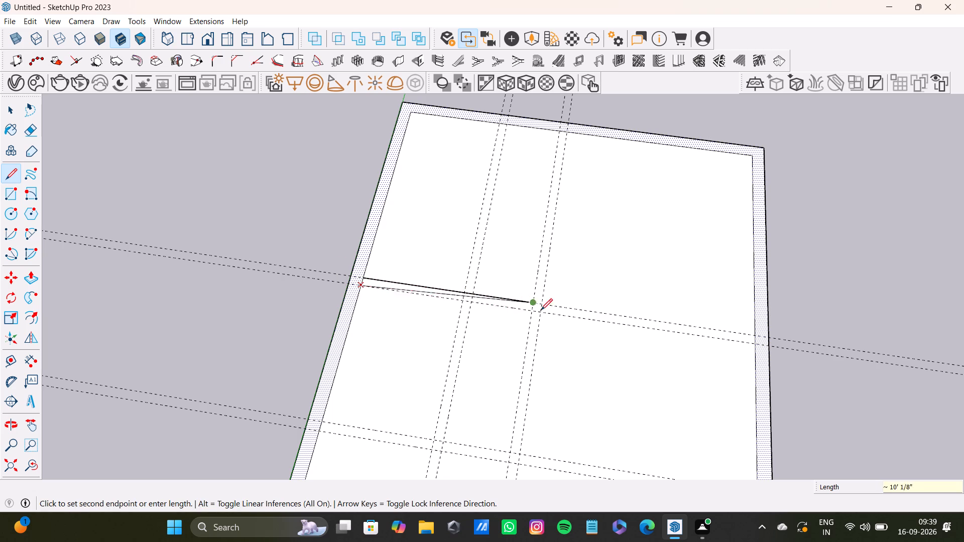
left_click(541, 314)
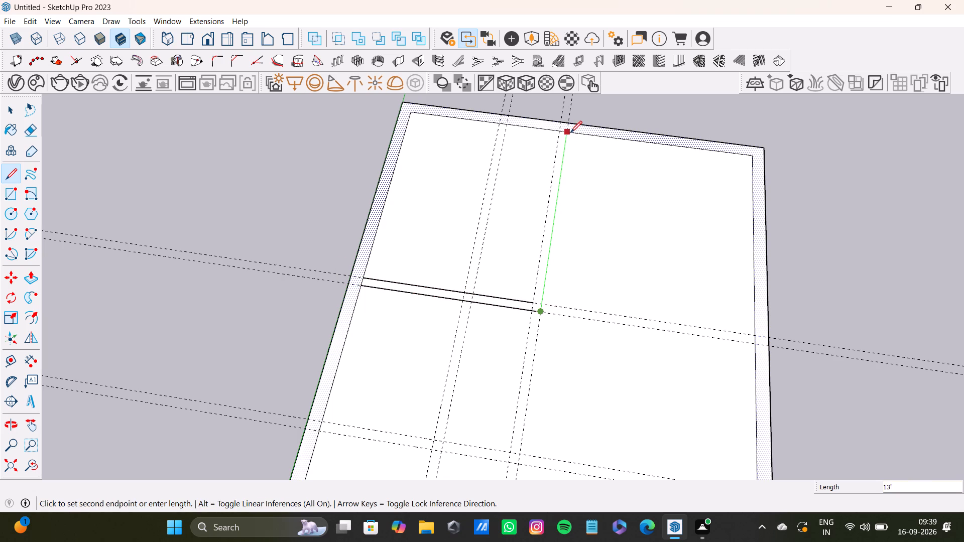
left_click(570, 132)
left_click_drag(531, 303, 531, 297)
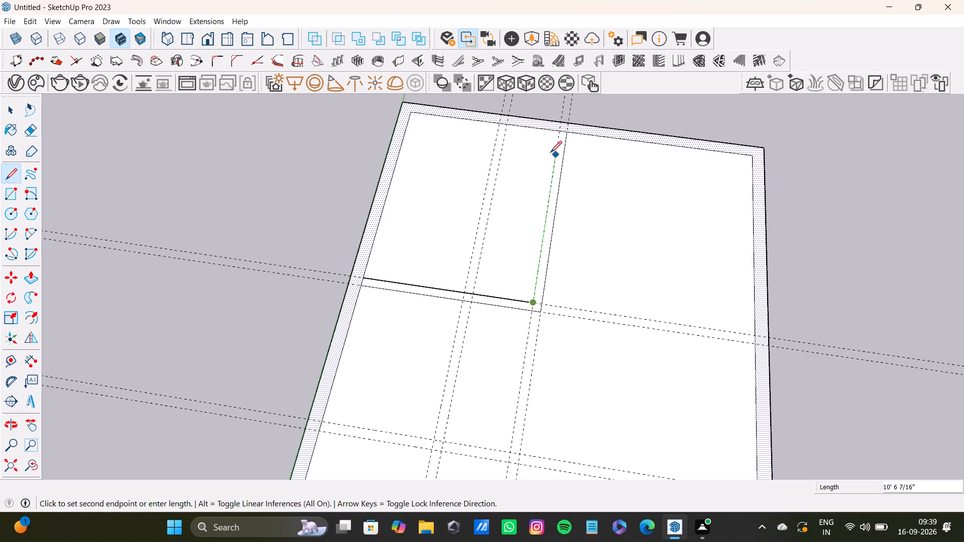
left_click(558, 133)
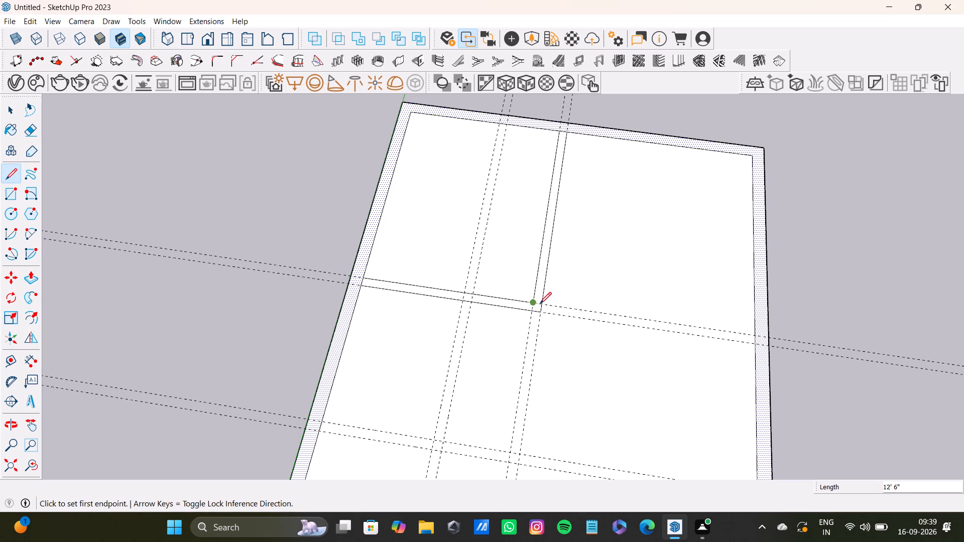
left_click(540, 303)
key("space")
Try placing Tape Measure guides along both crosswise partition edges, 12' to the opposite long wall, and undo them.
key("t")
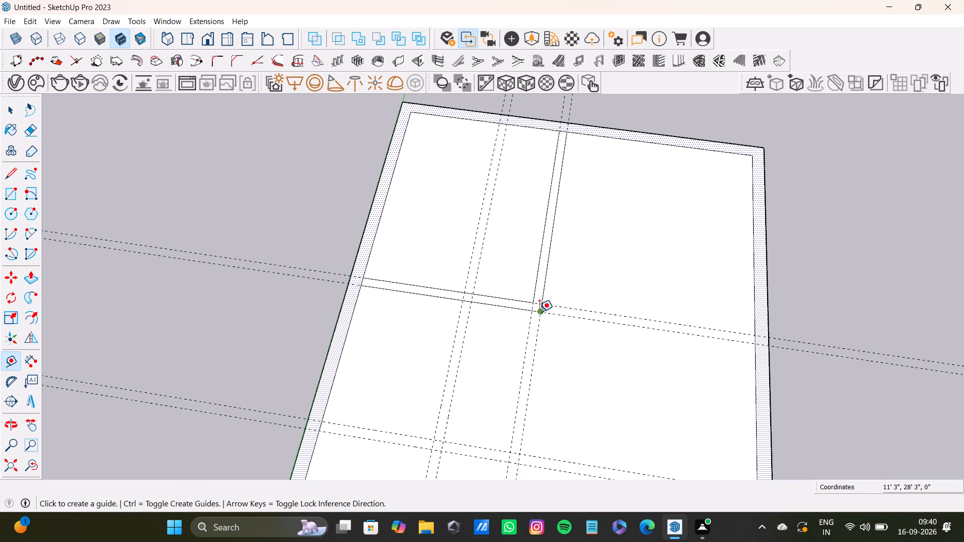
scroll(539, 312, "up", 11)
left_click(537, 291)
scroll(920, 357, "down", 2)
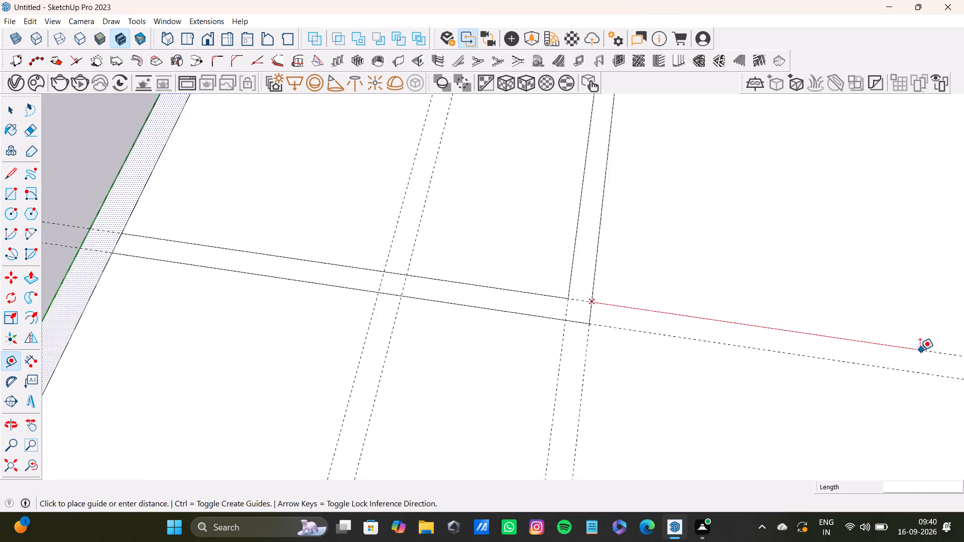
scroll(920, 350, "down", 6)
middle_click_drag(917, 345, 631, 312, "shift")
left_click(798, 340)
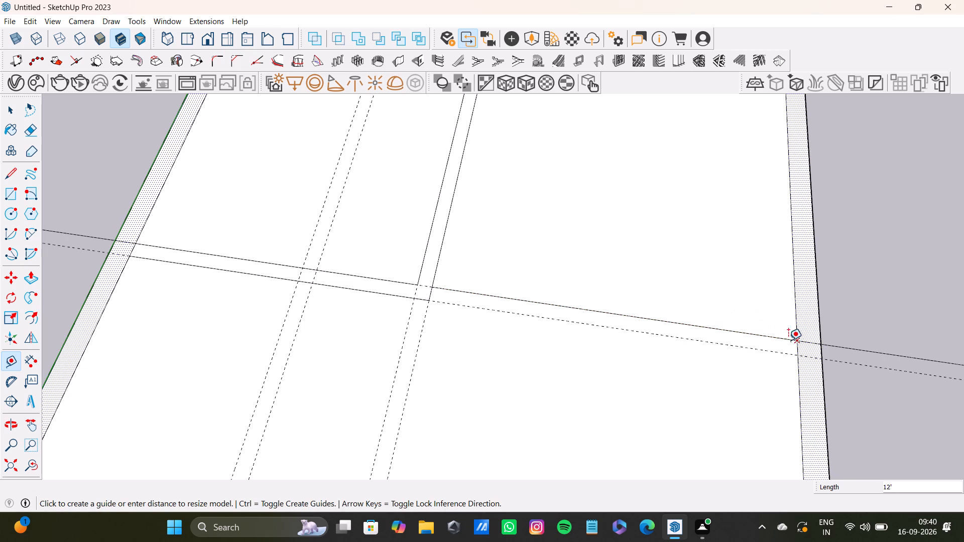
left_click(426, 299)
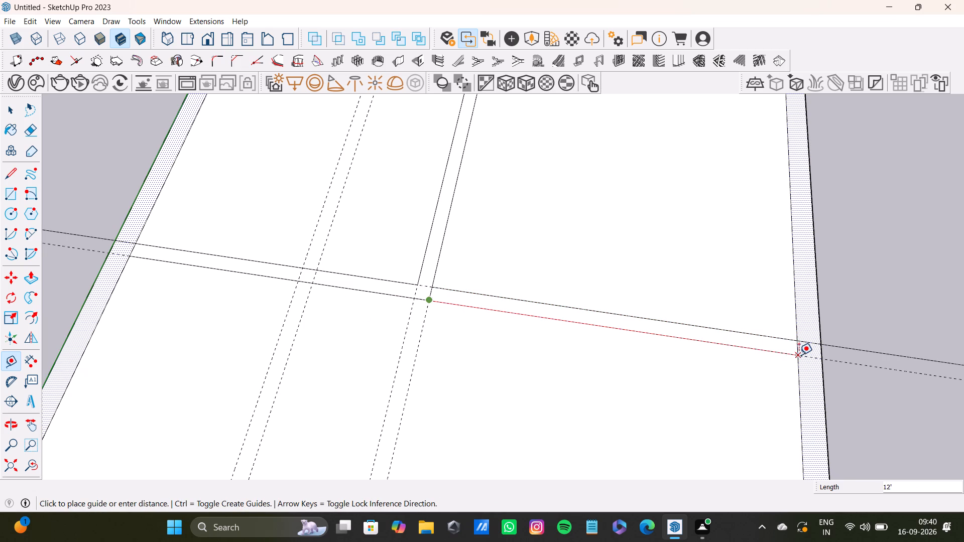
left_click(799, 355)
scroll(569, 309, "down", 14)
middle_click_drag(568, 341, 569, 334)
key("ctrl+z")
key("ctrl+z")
Draw the two crosswise partition edges, 12' long, from the lengthwise partition to the inner edge of the opposite long wall.
key("l")
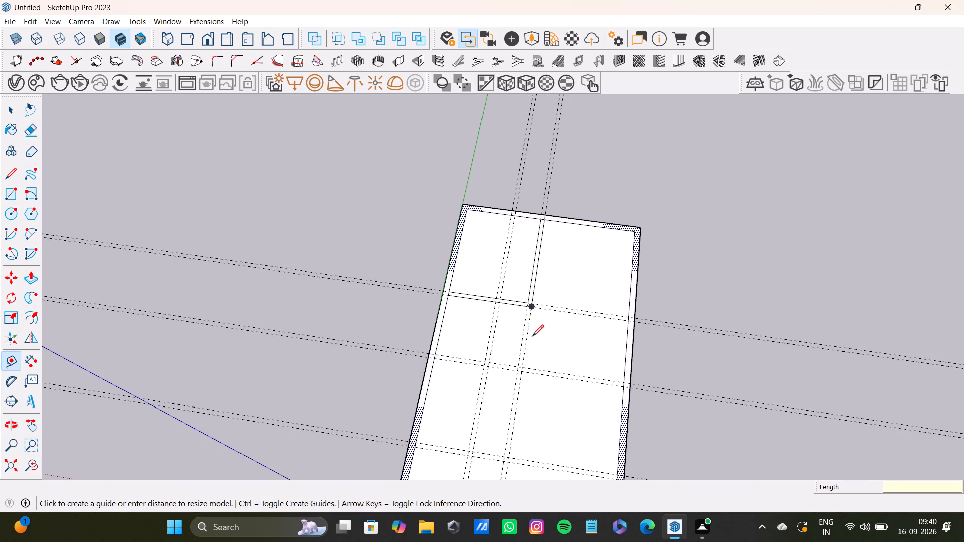
scroll(533, 334, "up", 12)
left_click(524, 268)
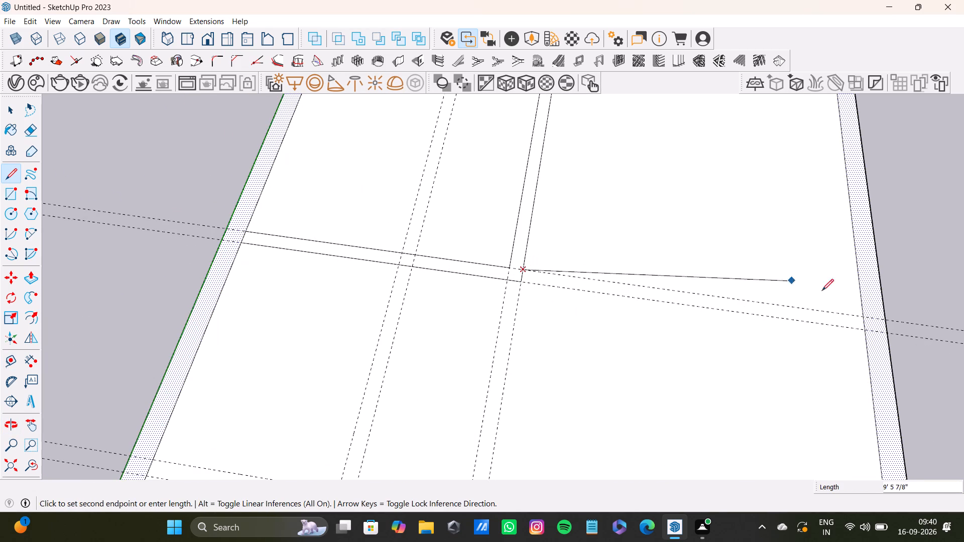
left_click(863, 315)
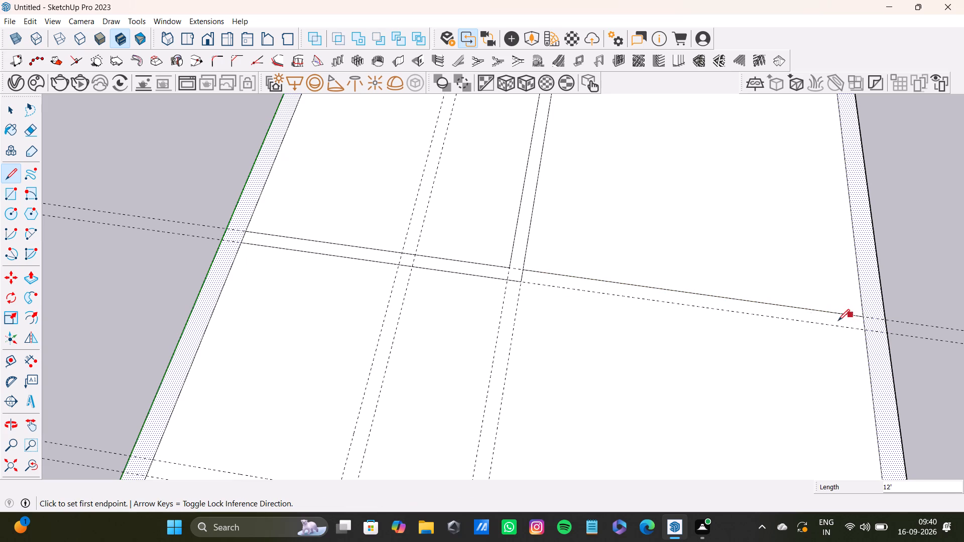
left_click(522, 282)
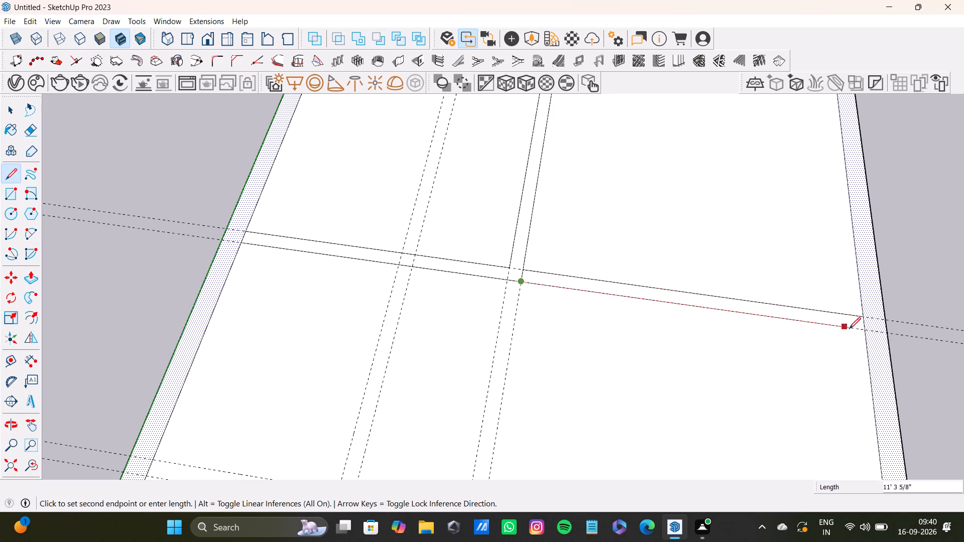
left_click(867, 331)
key("space")
Delete the short edge segments across the partition junction and across the lengthwise partition's opening into the far short wall.
left_click(521, 277)
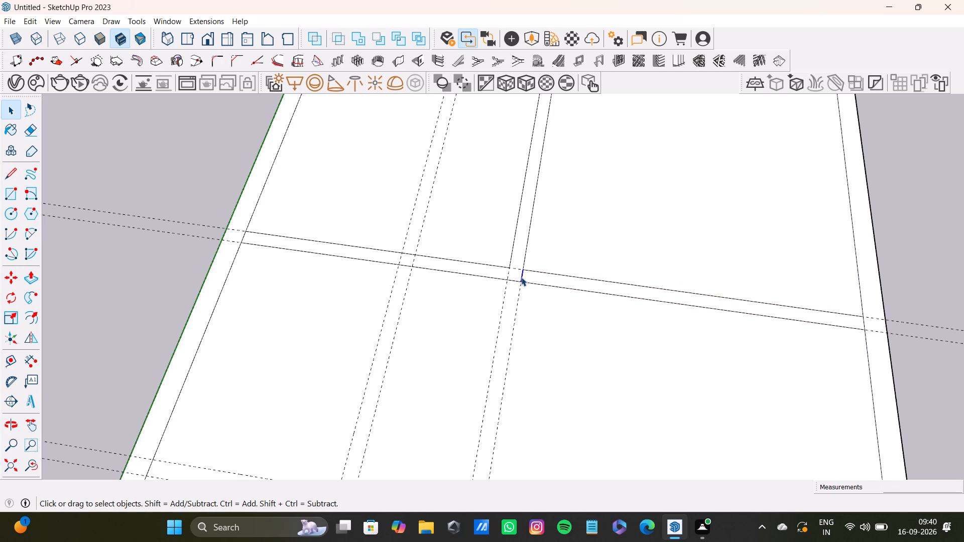
key("Delete")
scroll(515, 306, "down", 8)
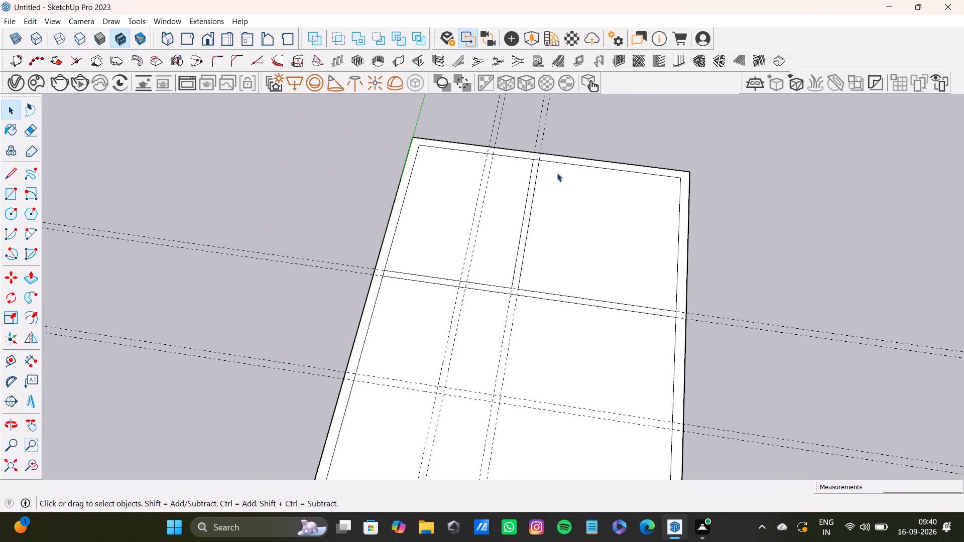
scroll(552, 173, "up", 13)
left_click(525, 143)
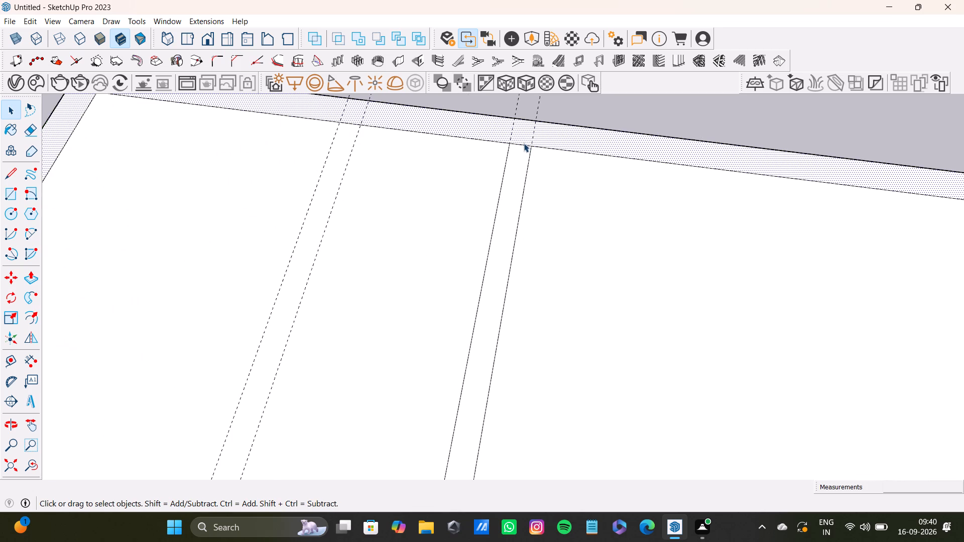
left_click(524, 144)
key("F12")
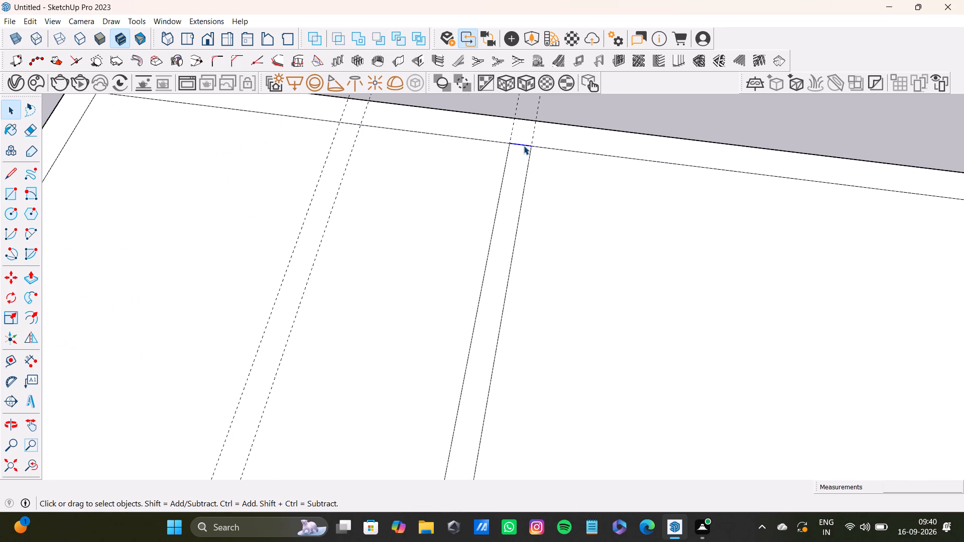
key("Delete")
scroll(518, 174, "down", 9)
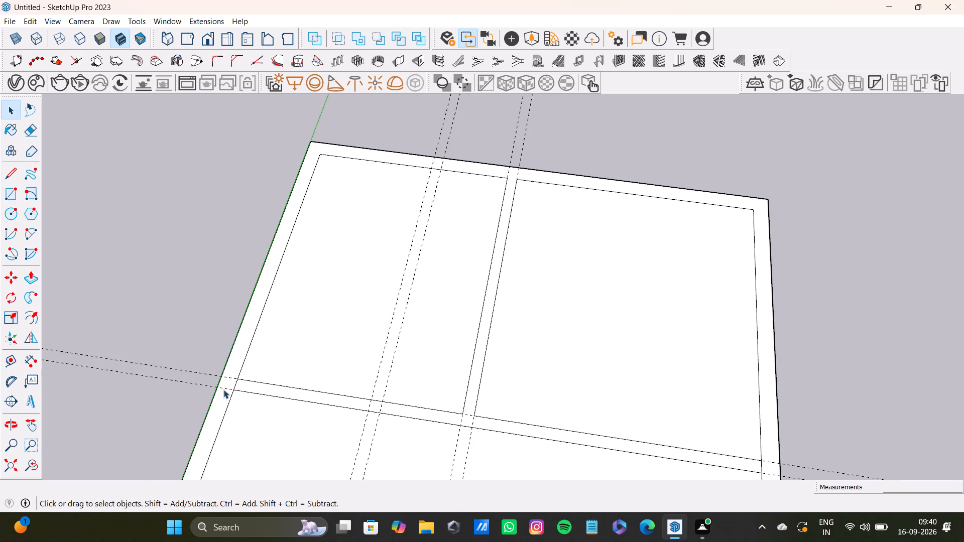
Delete the short inner wall edge segments where the crosswise partition meets each of the two long walls.
scroll(223, 391, "up", 12)
left_click(252, 390)
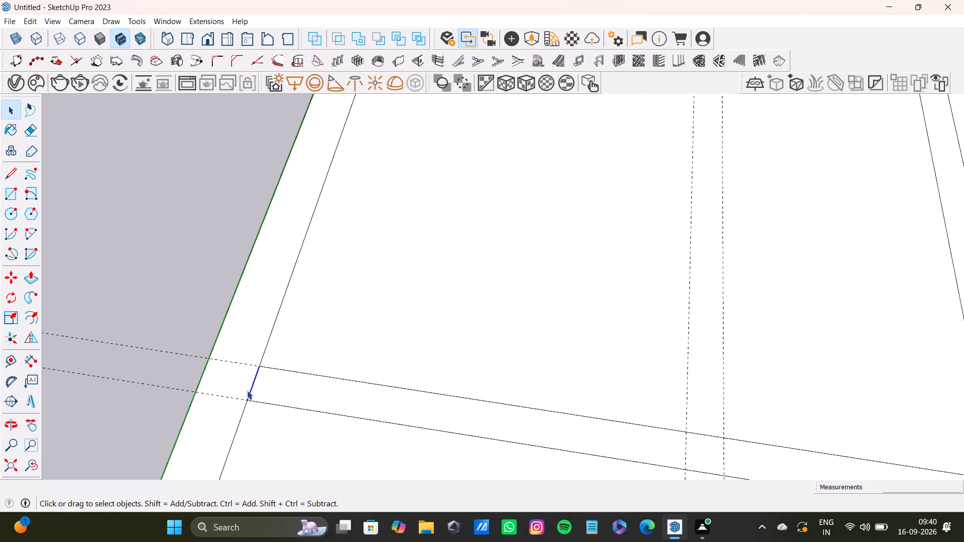
key("Delete")
scroll(239, 359, "down", 14)
middle_click_drag(546, 438, 508, 393, "shift")
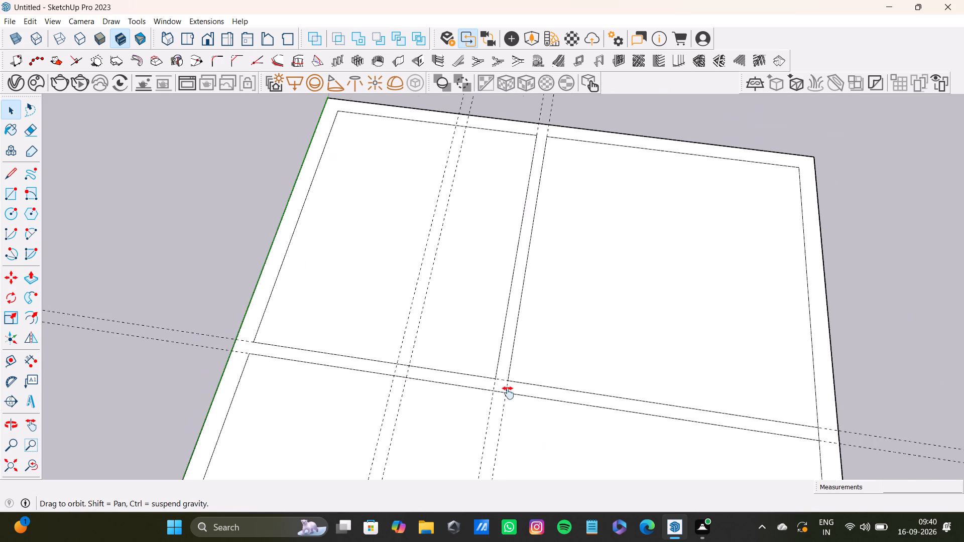
middle_click_drag(508, 393, 471, 373, "shift")
scroll(351, 356, "up", 4)
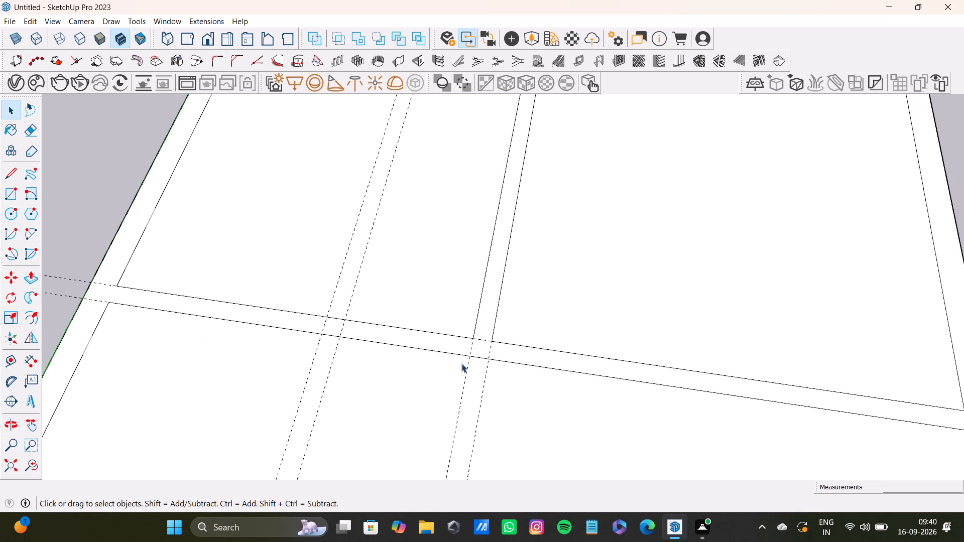
scroll(475, 361, "down", 7)
middle_click_drag(487, 351, 429, 334, "shift")
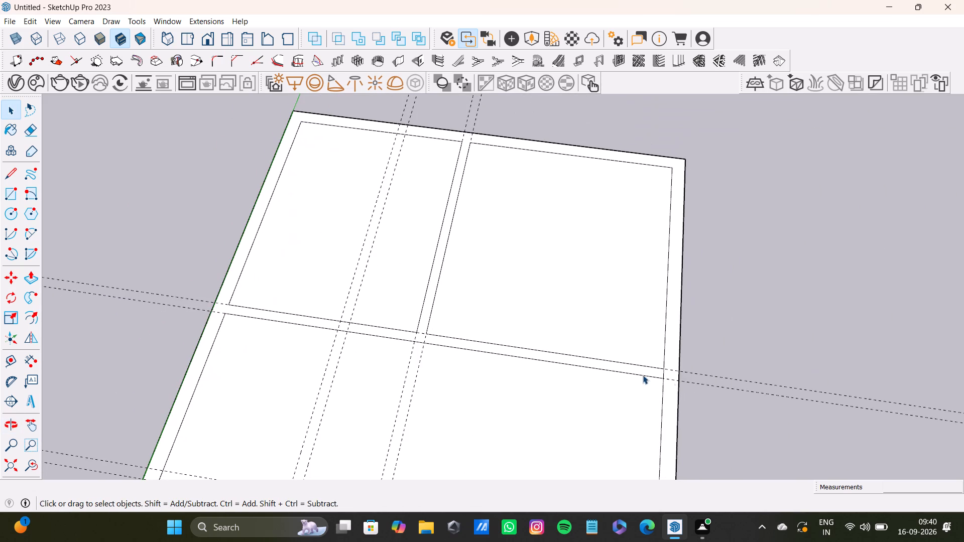
scroll(676, 372, "up", 8)
left_click(666, 371)
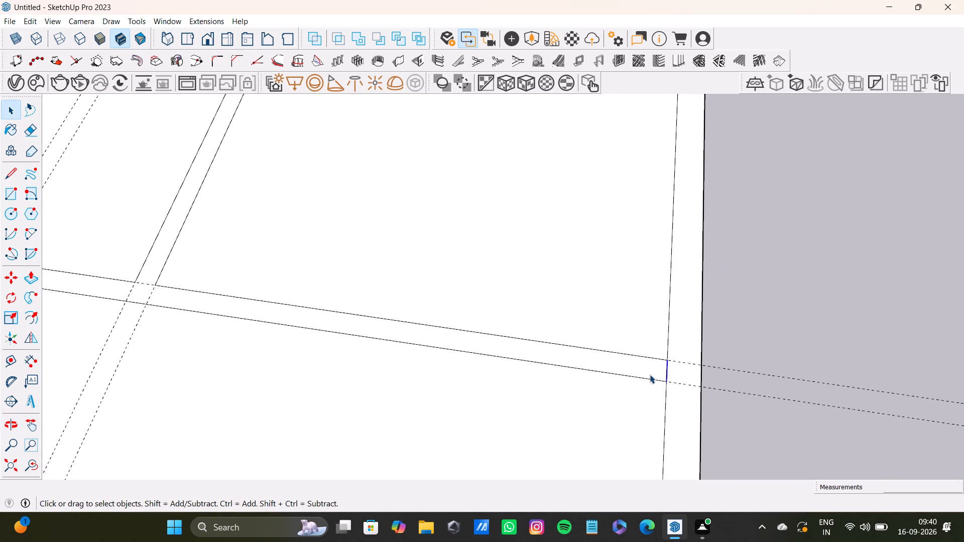
key("Delete")
scroll(572, 384, "down", 8)
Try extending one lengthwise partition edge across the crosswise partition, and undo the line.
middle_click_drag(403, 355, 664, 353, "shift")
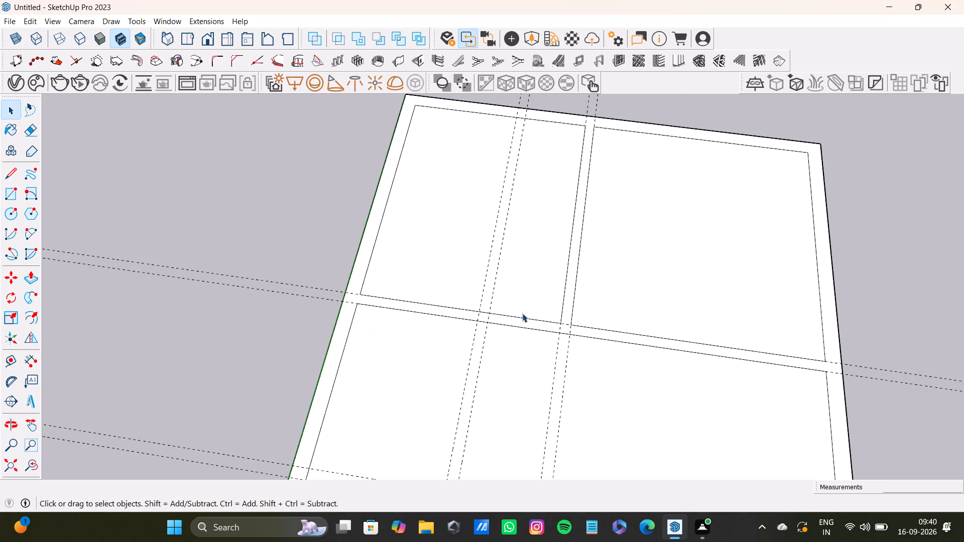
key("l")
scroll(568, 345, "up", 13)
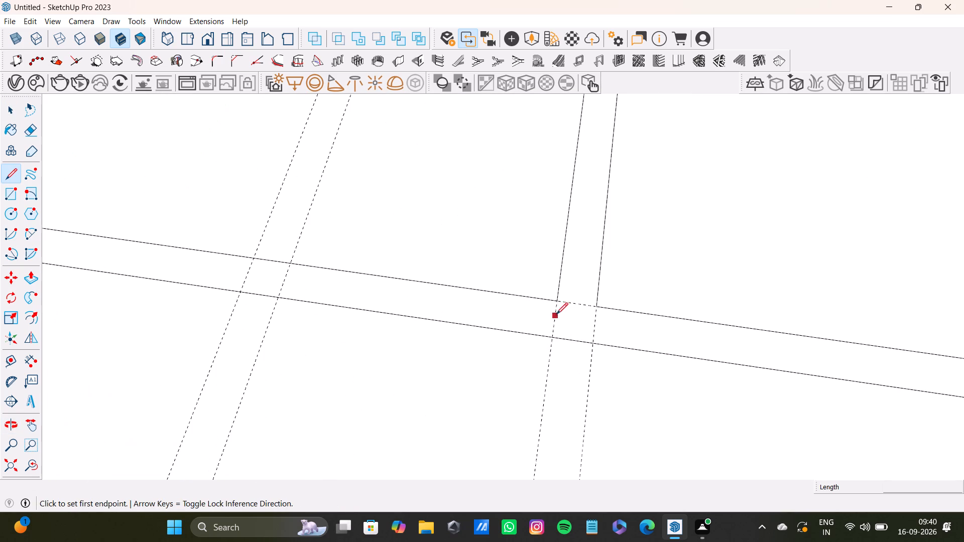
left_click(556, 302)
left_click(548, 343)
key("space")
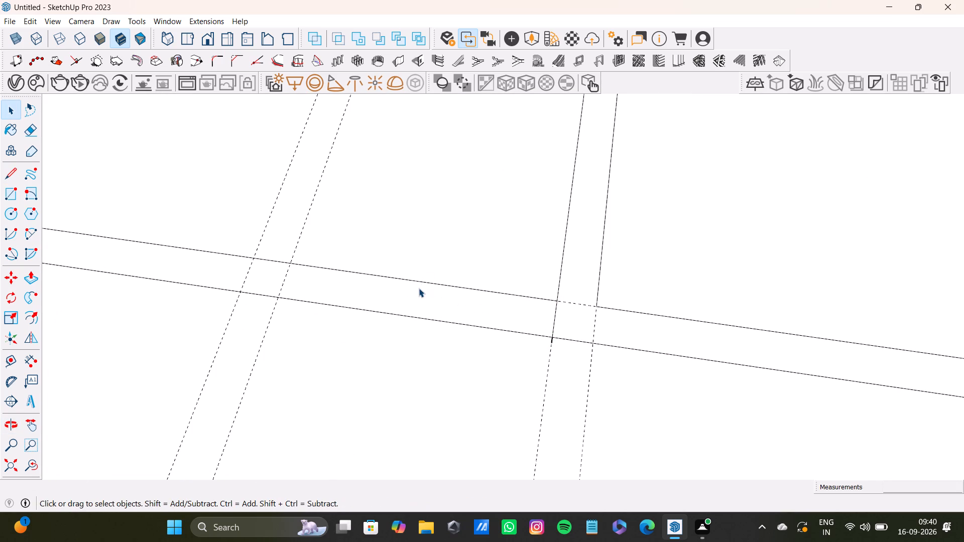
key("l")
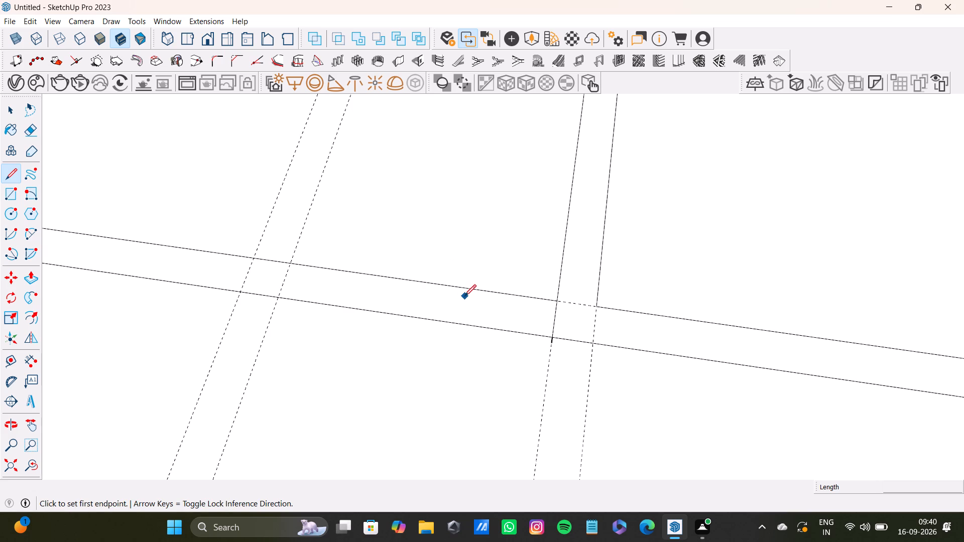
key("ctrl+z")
Extend both lengthwise partition edges 6" across the crosswise partition and draw one line across that partition on each side of the junction.
left_click(558, 300)
left_click(553, 339)
left_click(385, 273)
left_click(376, 310)
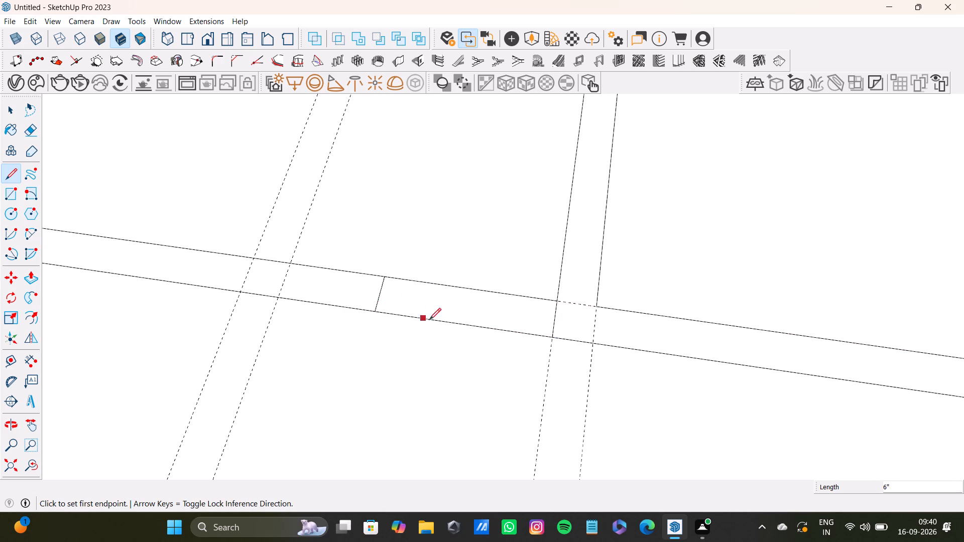
scroll(432, 326, "down", 9)
middle_click_drag(537, 364, 410, 342, "shift")
middle_click_drag(405, 342, 438, 354)
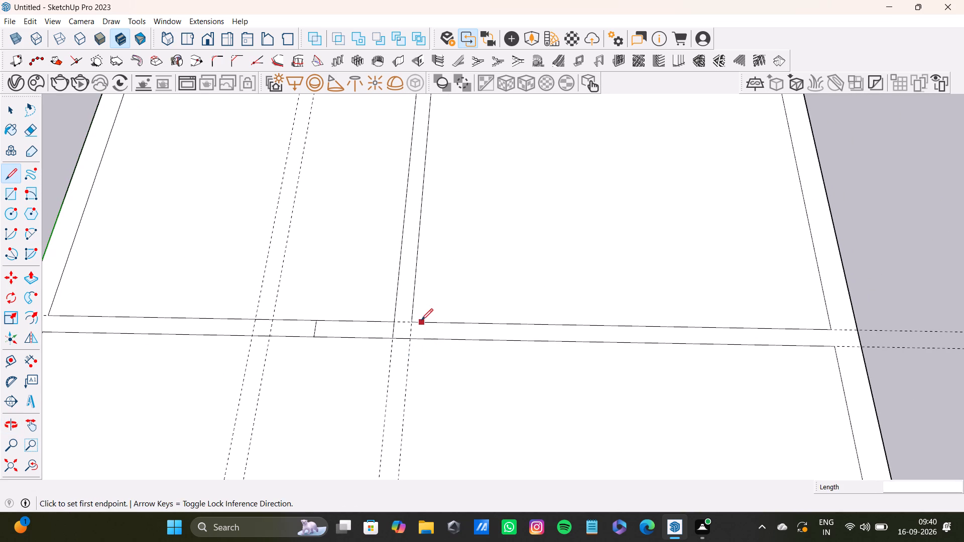
left_click(412, 321)
left_click(416, 339)
left_click(528, 322)
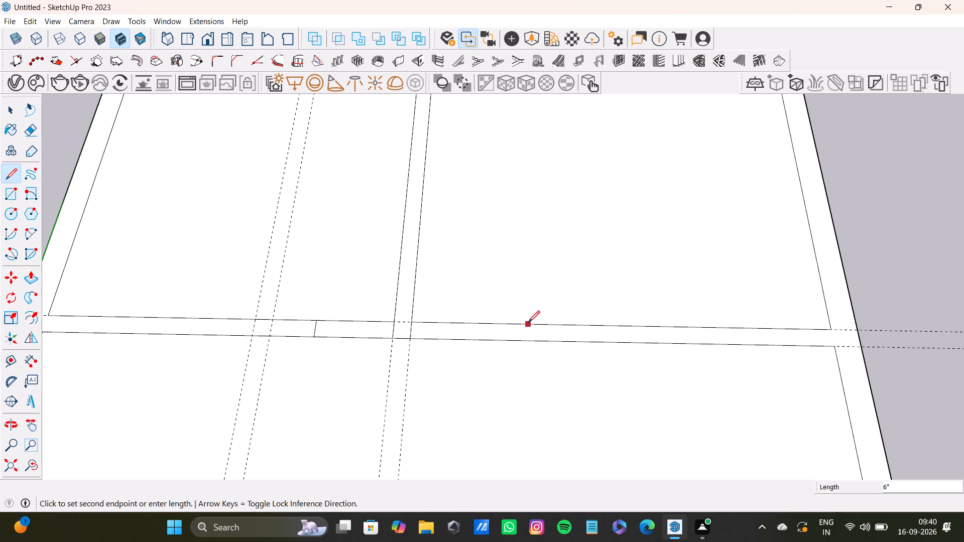
left_click(529, 343)
key("space")
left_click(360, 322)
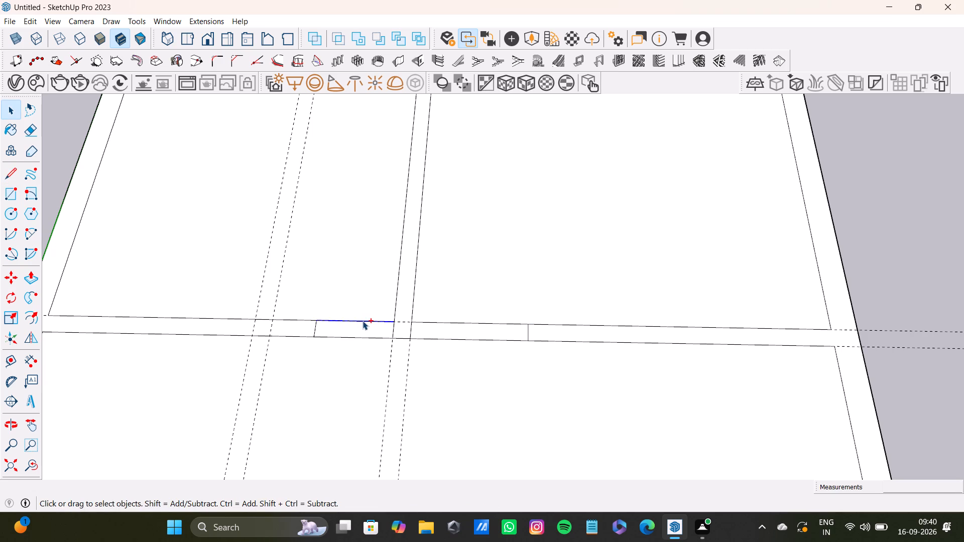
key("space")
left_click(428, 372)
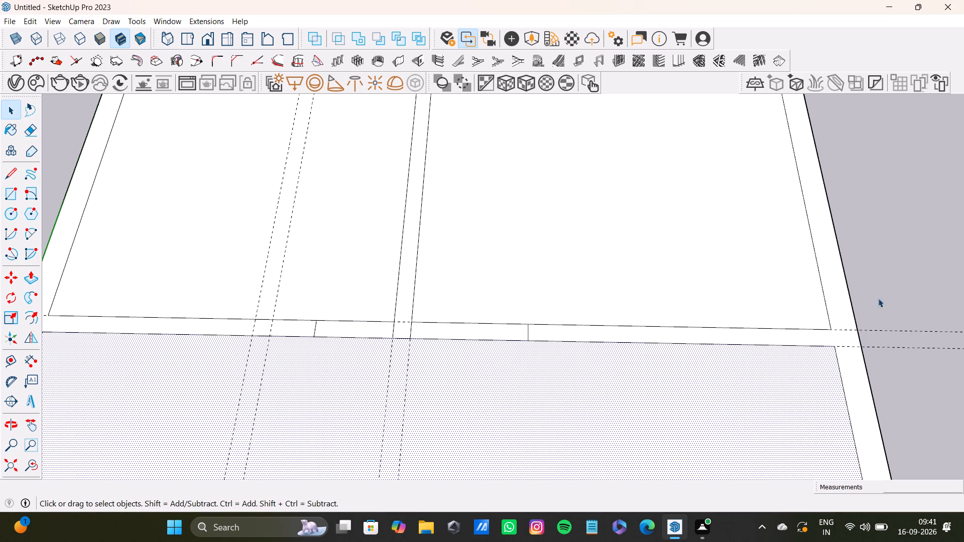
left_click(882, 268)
Open a doorway on the green-axis side of the junction by drawing a jamb line beside it and deleting both partition edges between the jambs.
key("l")
scroll(387, 336, "up", 8)
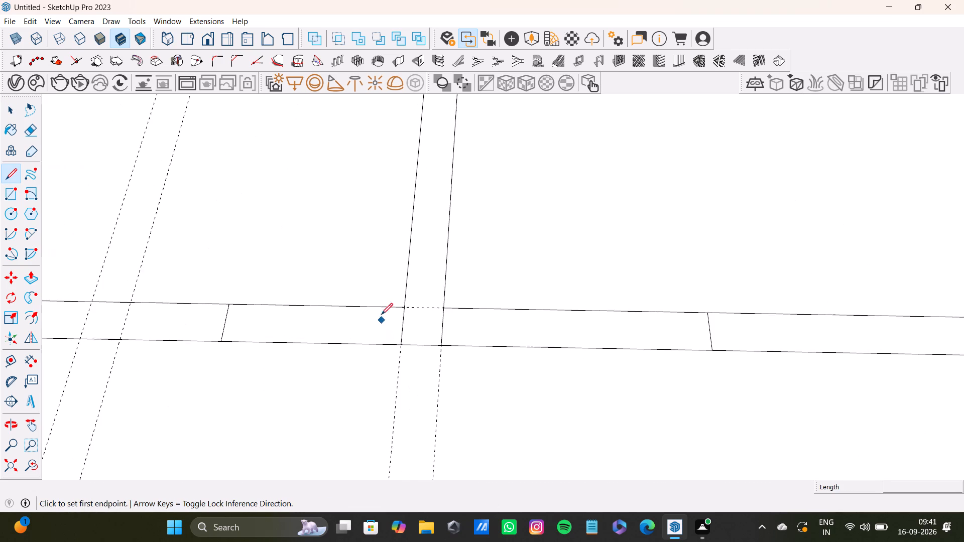
left_click(386, 306)
left_click(387, 347)
key("space")
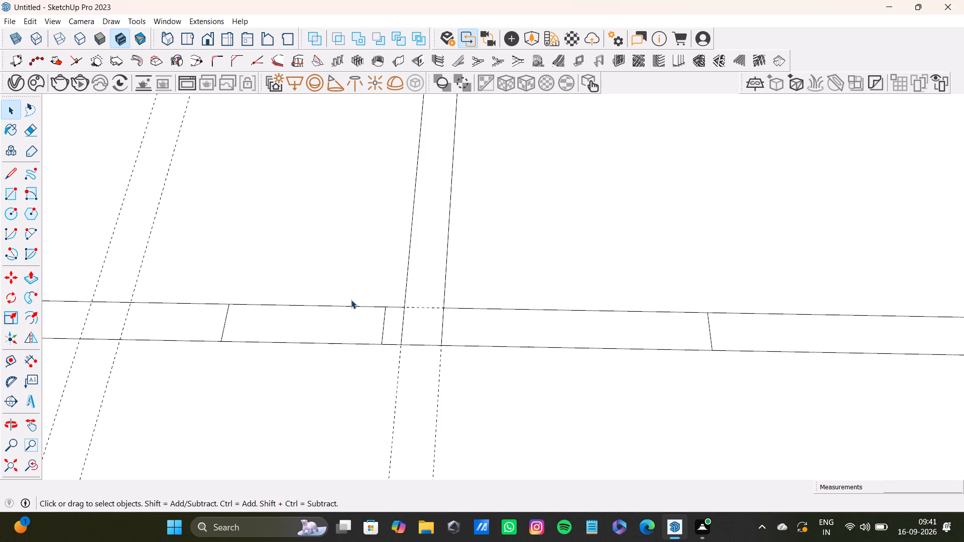
left_click(353, 306)
key("Delete")
left_click(311, 341)
left_click(312, 344)
key("Delete")
Open a doorway on the junction's other side by drawing a jamb line beside it and deleting both partition edges between the jambs.
scroll(576, 348, "down", 13)
middle_click_drag(589, 344, 541, 344, "shift")
scroll(486, 342, "up", 4)
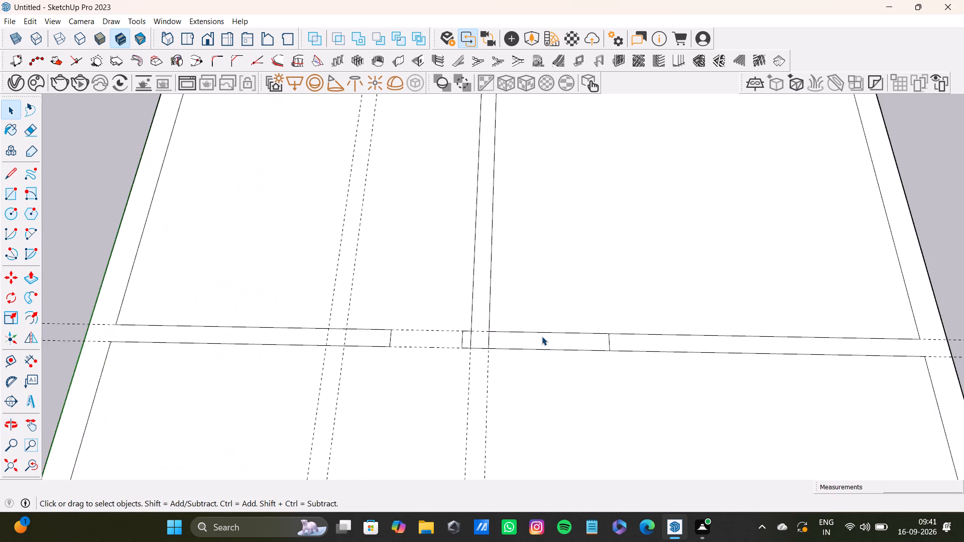
scroll(542, 336, "up", 8)
left_click(547, 326)
scroll(551, 338, "down", 10)
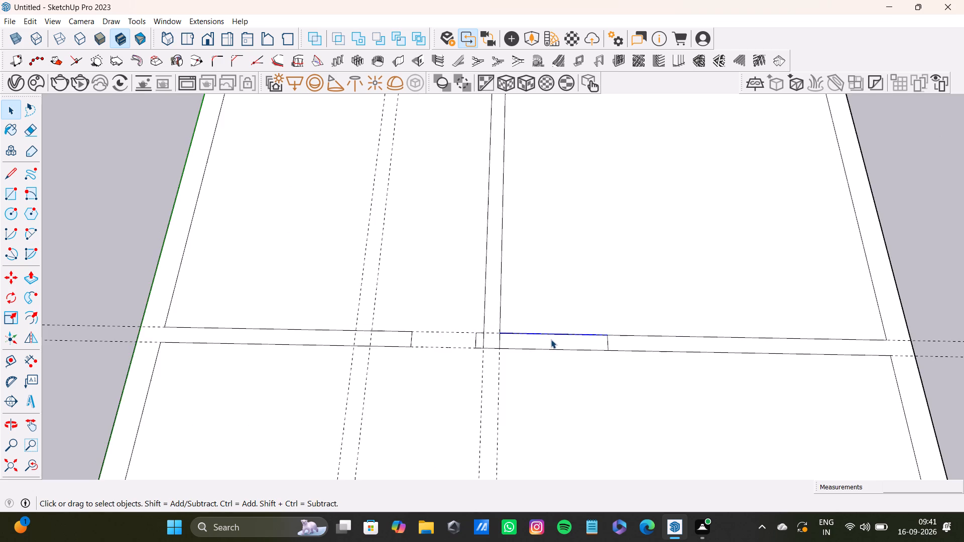
middle_click_drag(553, 340, 547, 339, "shift")
scroll(515, 340, "up", 8)
key("space")
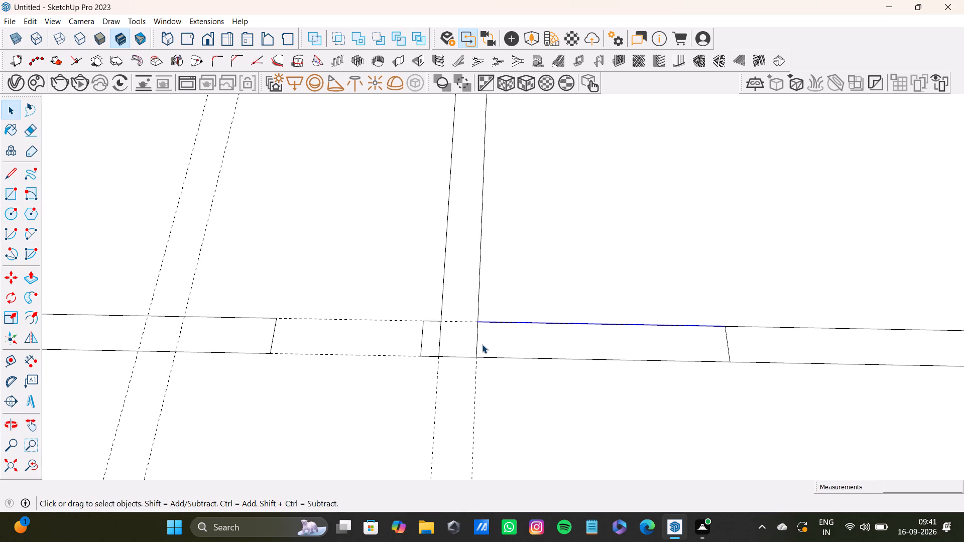
key("l")
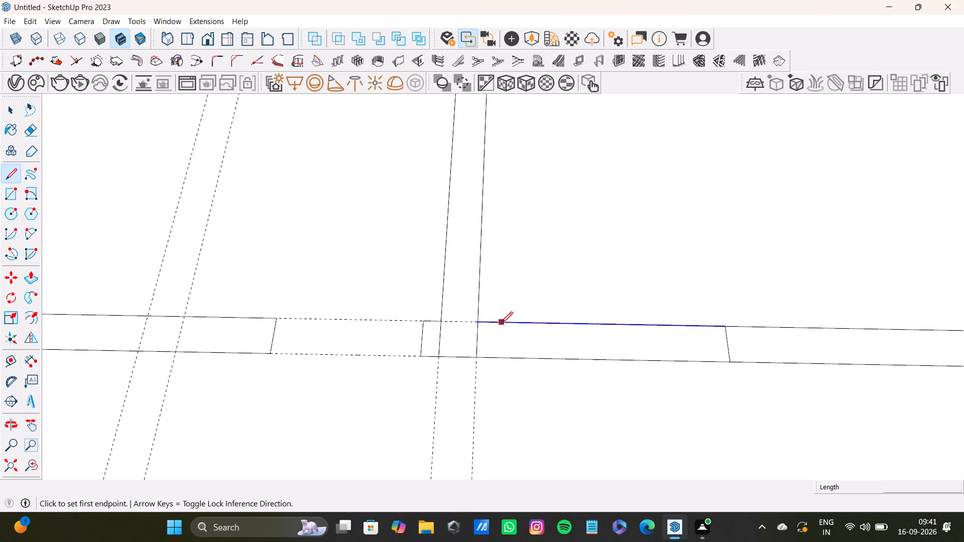
left_click(503, 321)
left_click(507, 358)
key("space")
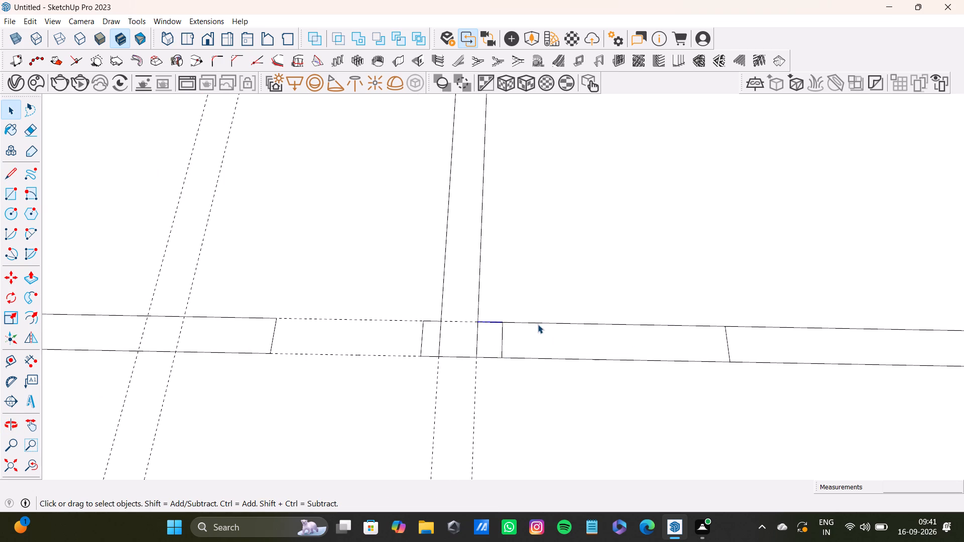
left_click(538, 324)
key("Delete")
left_click(554, 358)
key("Delete")
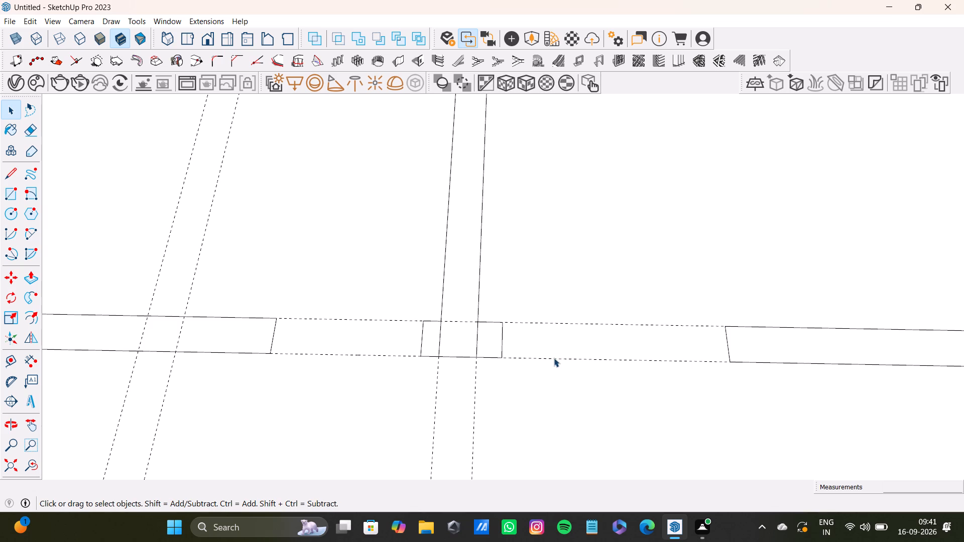
Delete the two 6" extension lines crossing the partition stub at the junction between the doorways.
scroll(552, 361, "down", 9)
scroll(533, 360, "up", 14)
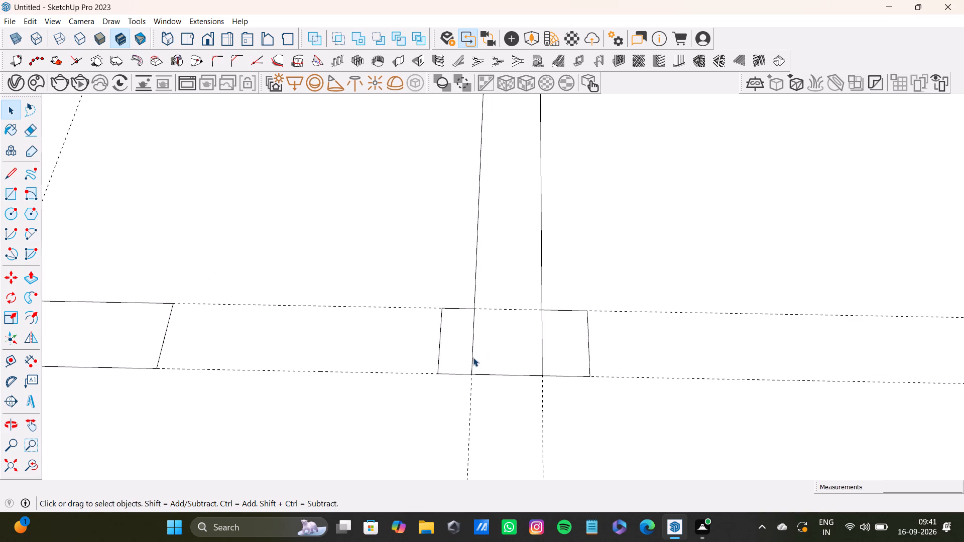
left_click(470, 361)
left_click(472, 360)
key("Delete")
left_click(544, 363)
key("Delete")
scroll(522, 356, "down", 15)
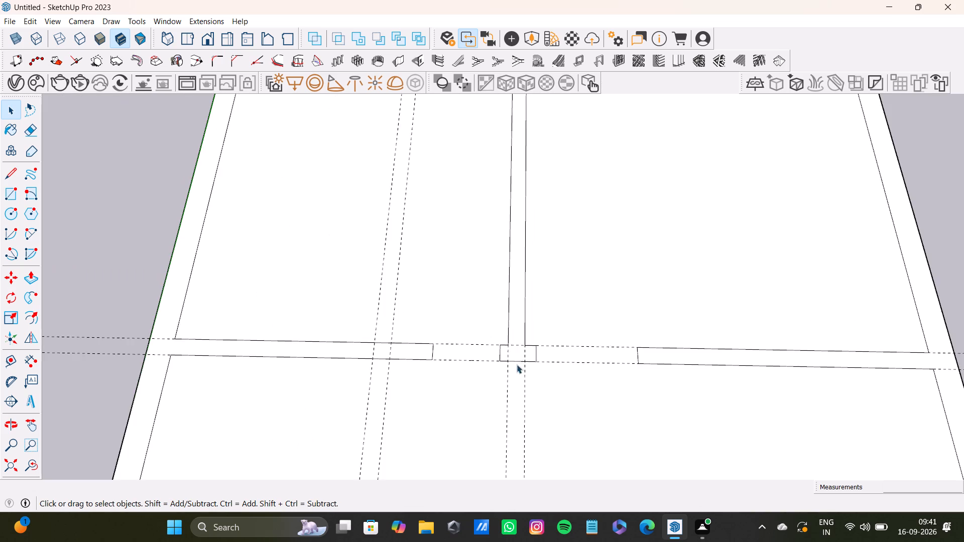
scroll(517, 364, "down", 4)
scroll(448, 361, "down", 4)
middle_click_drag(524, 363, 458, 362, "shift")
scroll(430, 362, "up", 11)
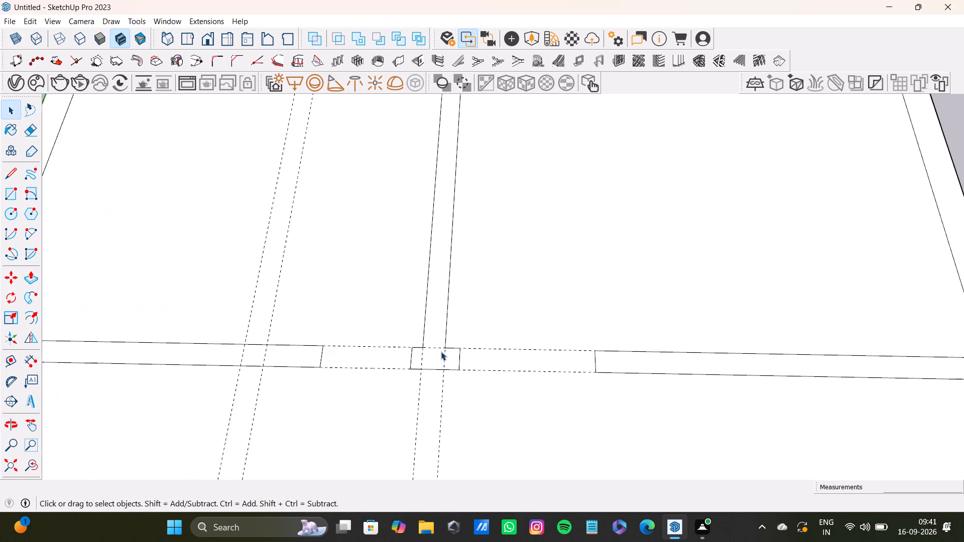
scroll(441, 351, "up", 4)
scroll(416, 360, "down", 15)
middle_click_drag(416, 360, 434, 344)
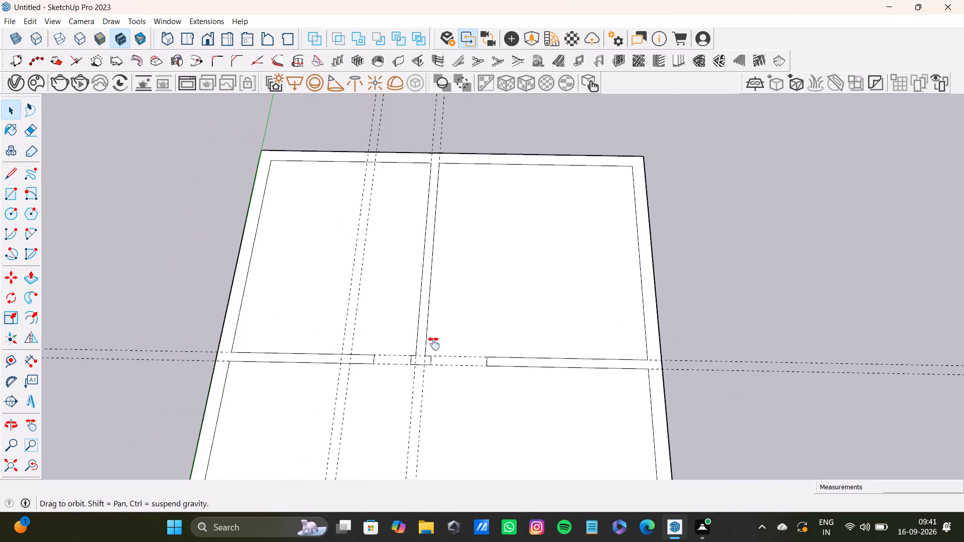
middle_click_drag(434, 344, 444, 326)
Trace an L-shaped partition from the green-axis wall about 6' 6" along the second crosswise guides, with a short leg up the first lengthwise guides.
scroll(361, 361, "down", 4)
middle_click_drag(359, 372, 355, 301, "shift")
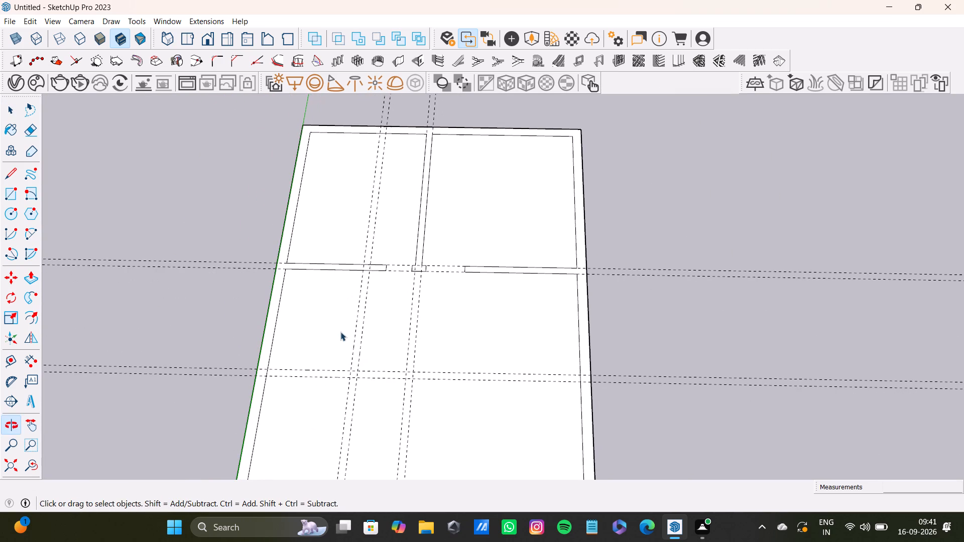
key("l")
scroll(282, 373, "up", 4)
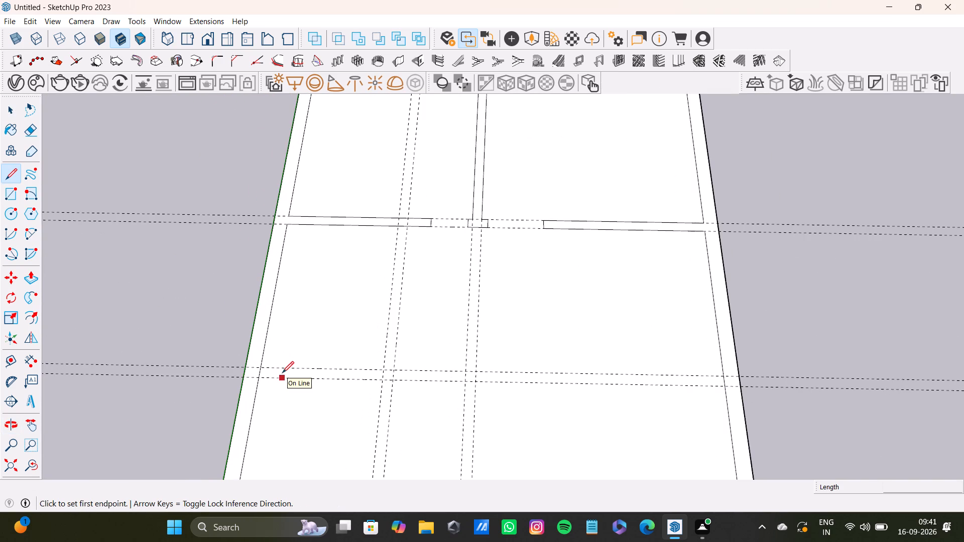
left_click(264, 367)
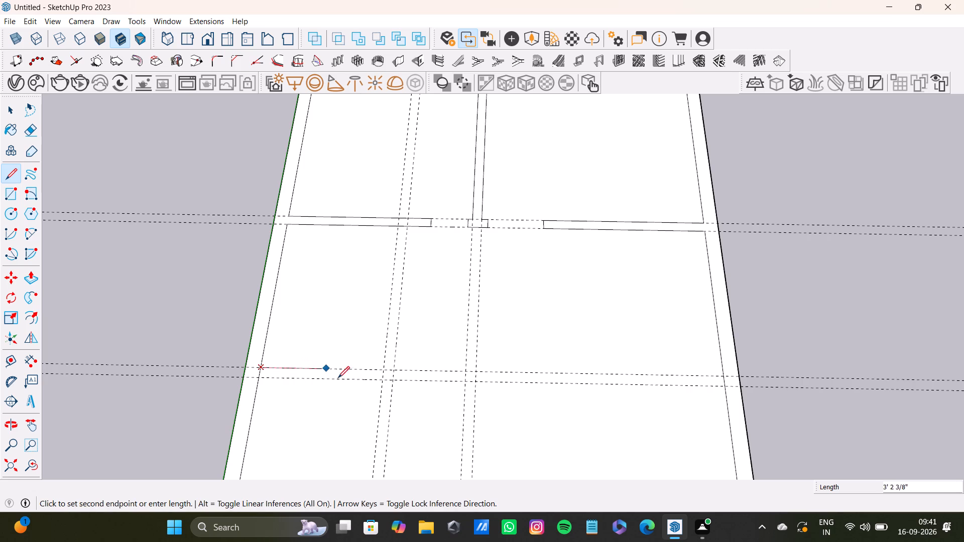
left_click(385, 368)
left_click(390, 315)
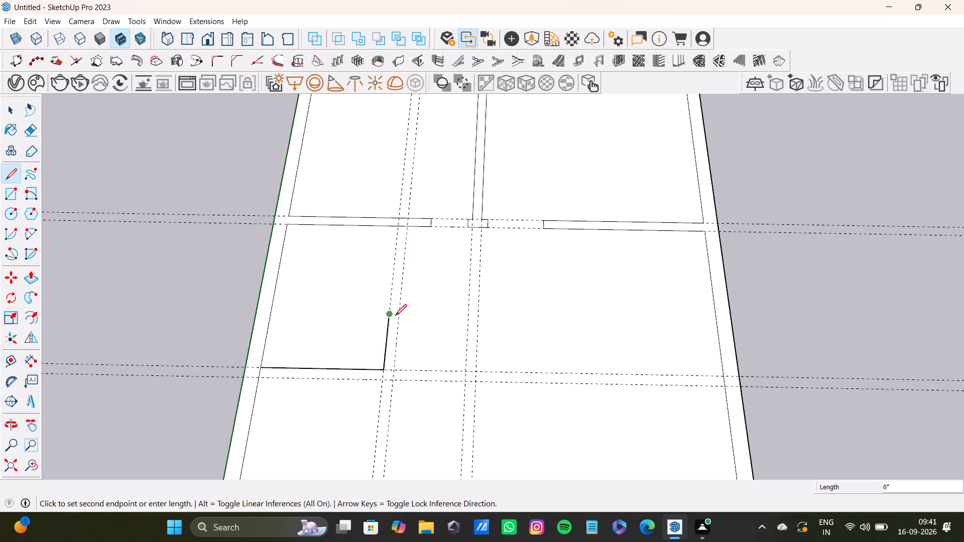
left_click(398, 316)
left_click(394, 380)
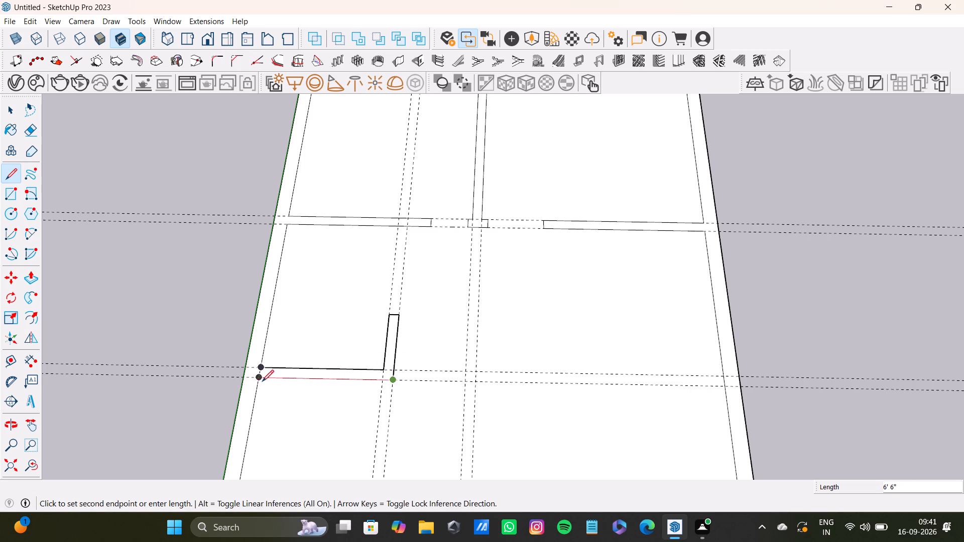
left_click(258, 381)
Draw a facing stub about 2' 2" long from the first crosswise partition along the same lengthwise guides and delete the edge closing its junction.
left_click(398, 225)
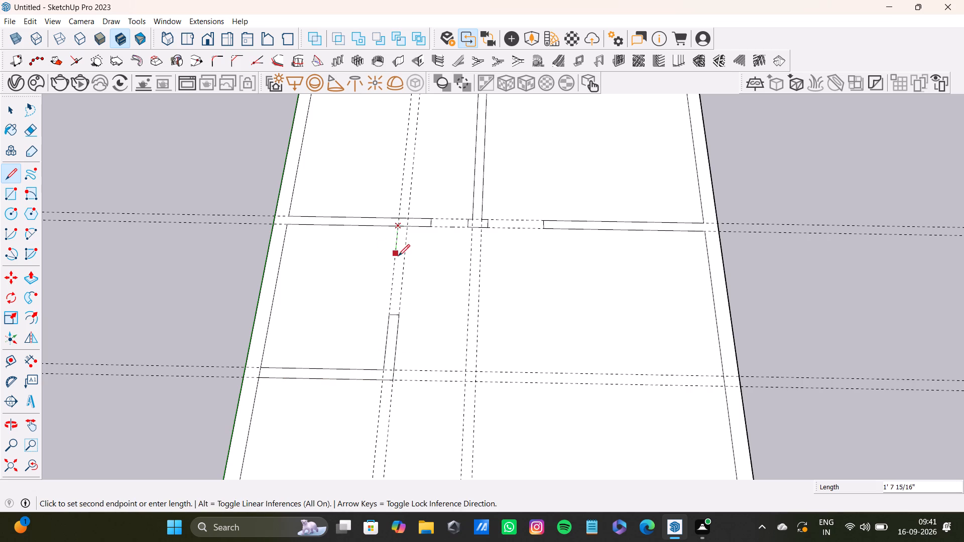
left_click(398, 262)
left_click(406, 261)
left_click(408, 227)
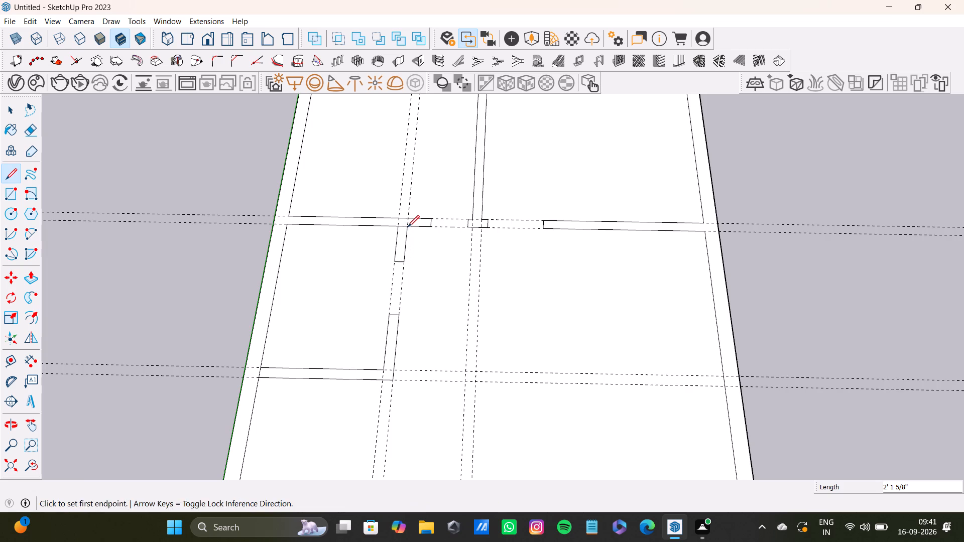
key("space")
scroll(405, 227, "up", 13)
left_click(405, 227)
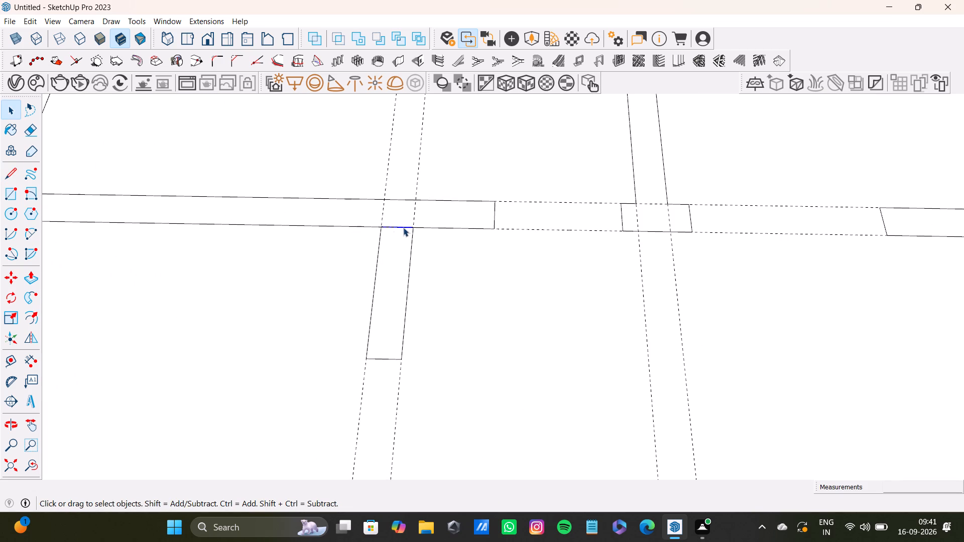
key("Delete")
Delete the inner wall segment where the L-shaped partition meets the green-axis outer wall.
scroll(374, 248, "down", 13)
middle_click_drag(364, 320, 385, 191, "shift")
scroll(344, 281, "up", 5)
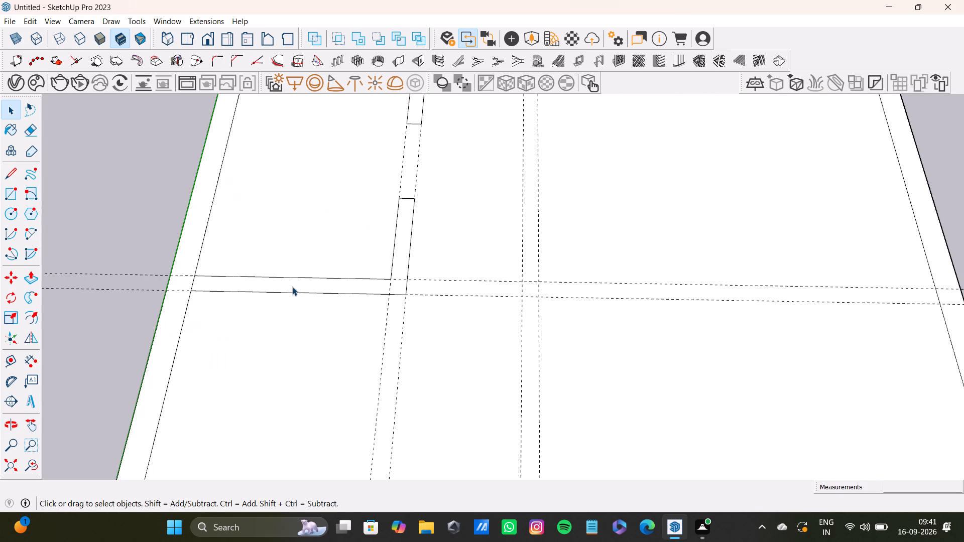
scroll(292, 287, "up", 6)
left_click(145, 287)
left_click(139, 287)
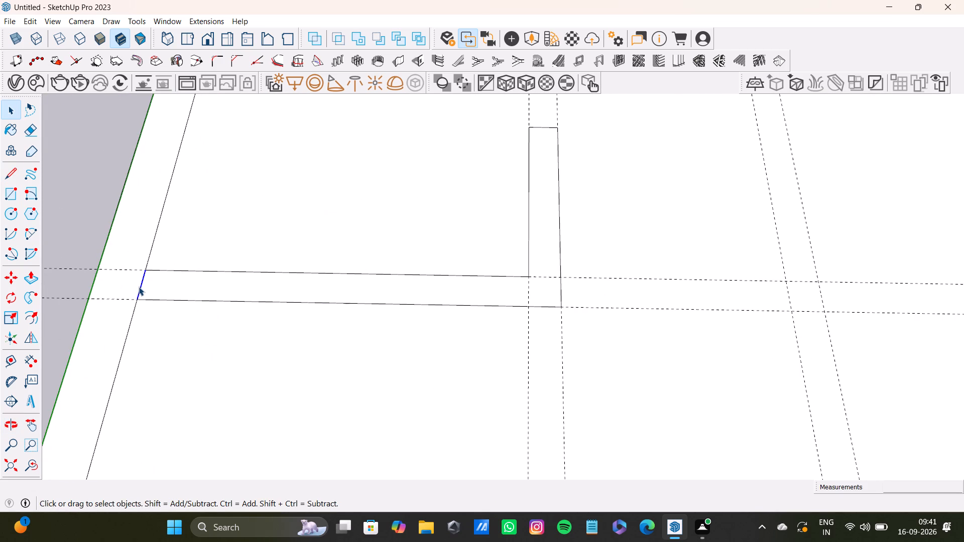
key("Pause")
key("Delete")
scroll(498, 276, "down", 2)
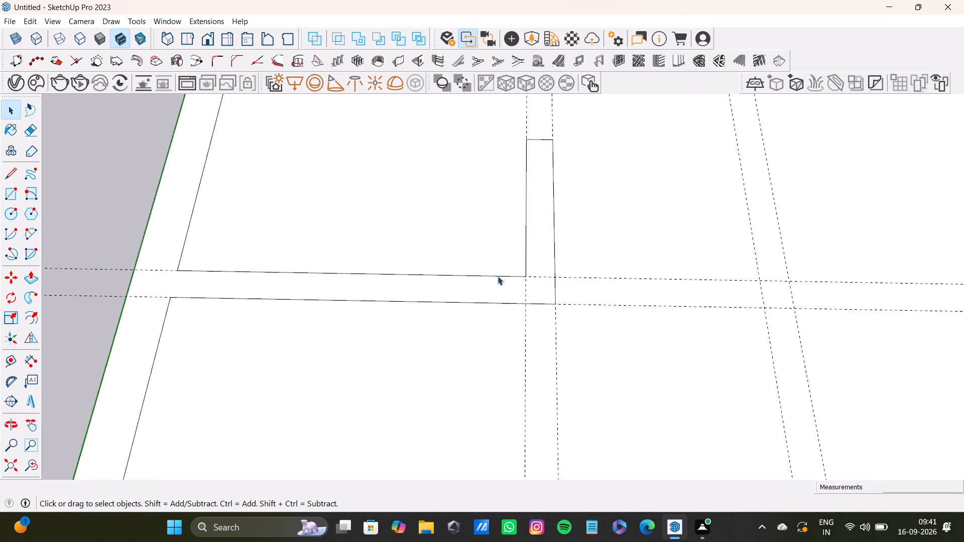
Trace a partition from the green-axis wall along the third crosswise guides, turning 10' 1" up the second lengthwise guides to a short return at the second crosswise guides.
scroll(498, 276, "down", 7)
middle_click_drag(482, 277, 360, 310, "shift")
scroll(405, 258, "down", 2)
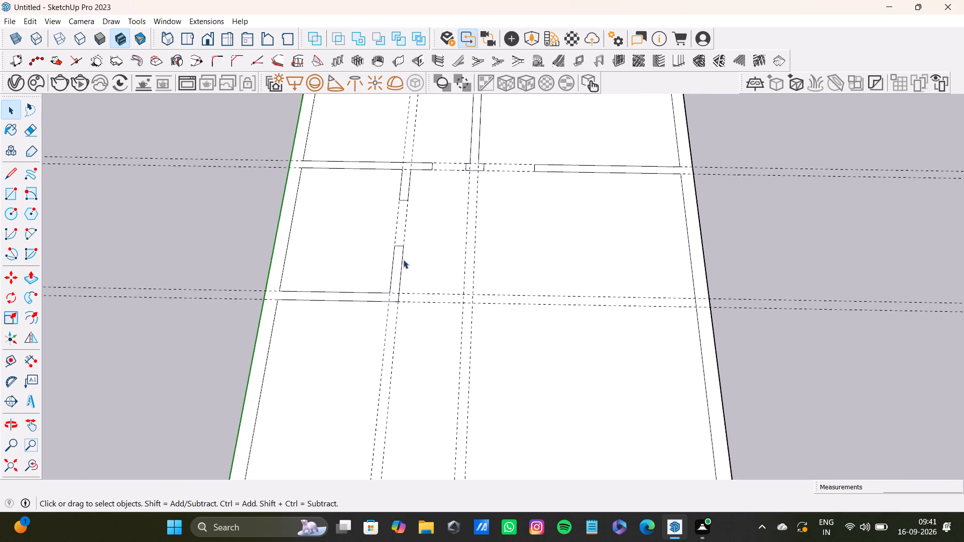
scroll(403, 259, "down", 4)
middle_click_drag(391, 314, 389, 197, "shift")
key("l")
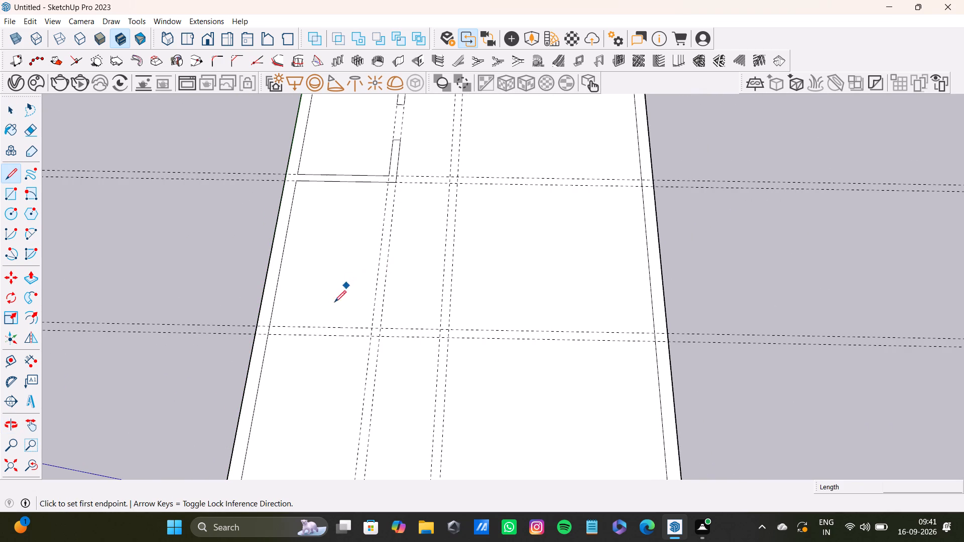
scroll(294, 329, "up", 5)
left_click(259, 322)
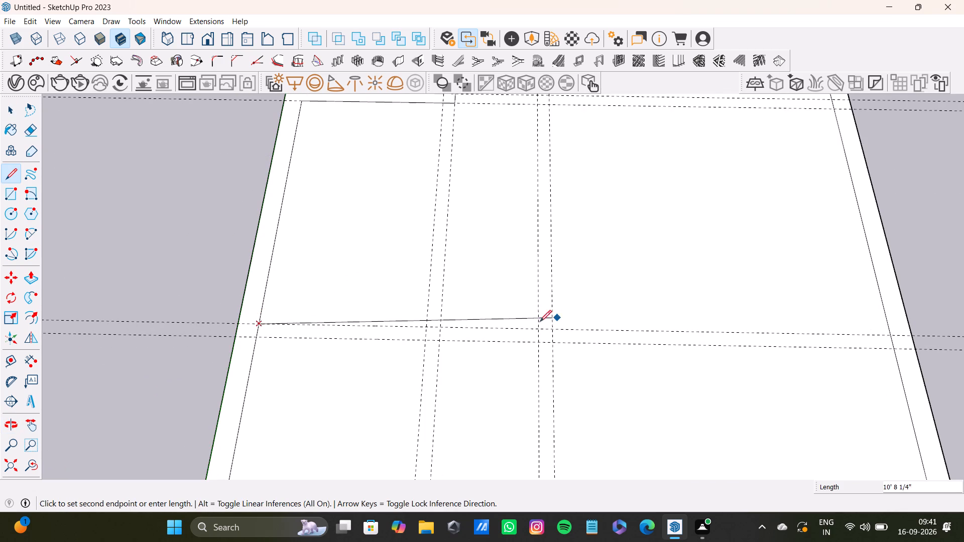
left_click(539, 326)
scroll(542, 251, "down", 4)
middle_click_drag(541, 229, 538, 313, "shift")
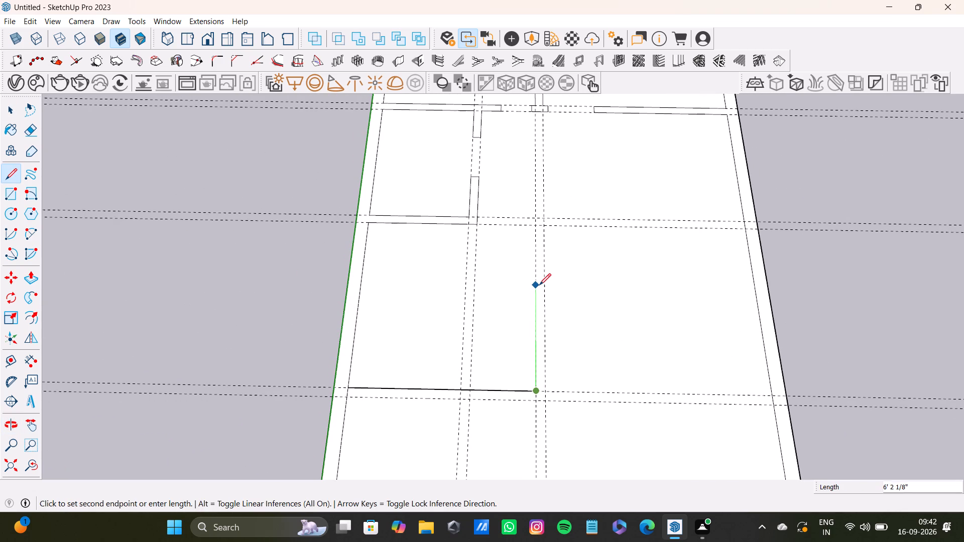
left_click(538, 227)
left_click(525, 227)
left_click(523, 218)
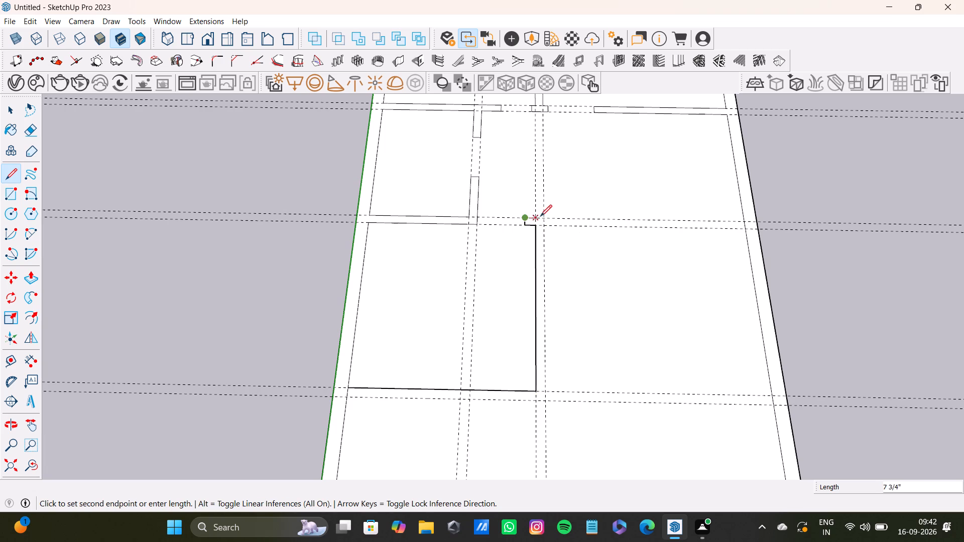
left_click(545, 216)
left_click(550, 402)
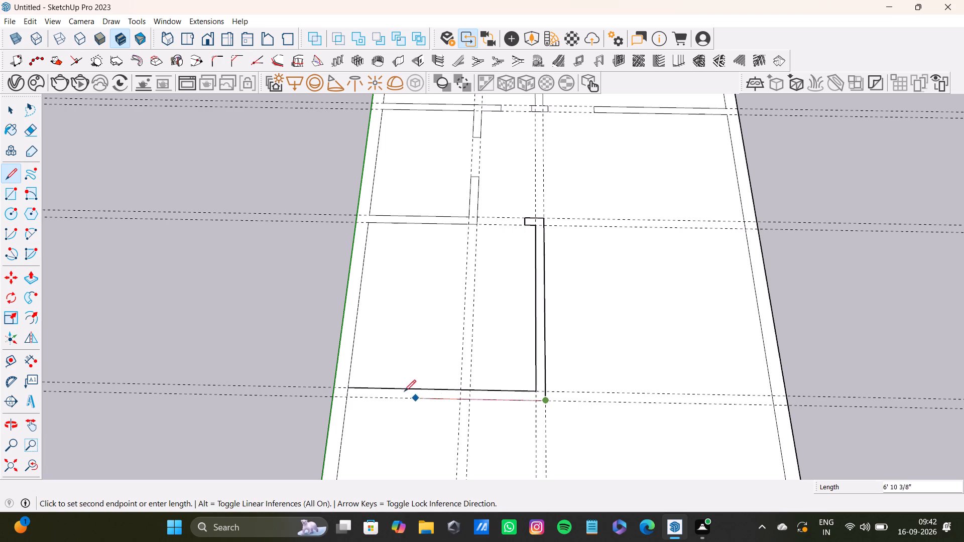
left_click(344, 398)
Delete the inner wall segment where the third crosswise partition meets the green-axis outer wall.
key("space")
scroll(350, 388, "up", 6)
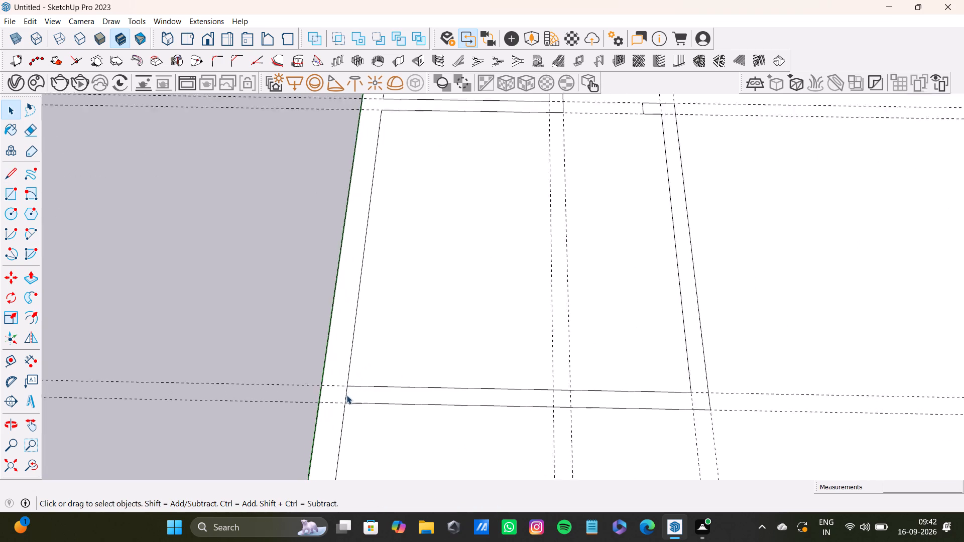
scroll(346, 395, "up", 1)
left_click(345, 395)
key("Delete")
Measure the clear distance from the third crosswise partition to the inner edge of the red-axis outer wall.
scroll(350, 371, "down", 10)
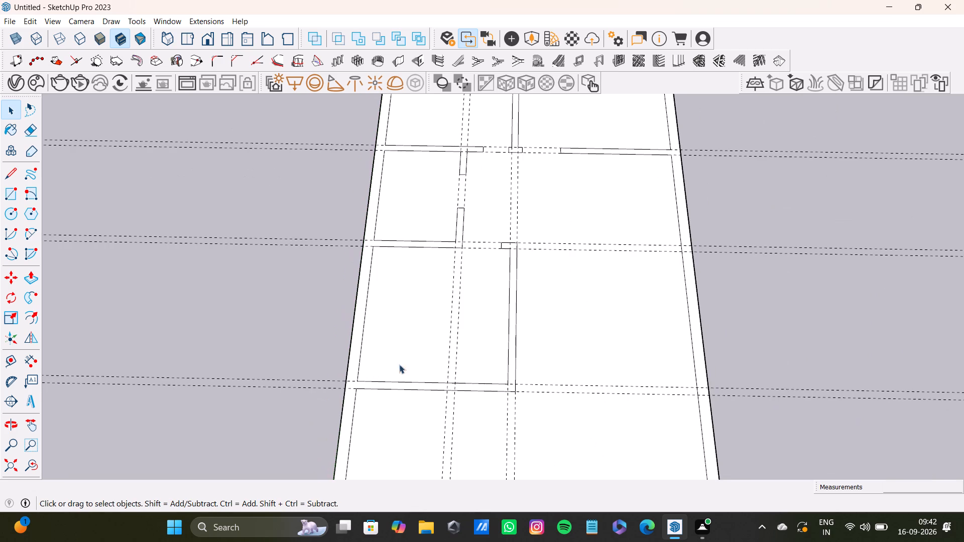
scroll(497, 280, "up", 4)
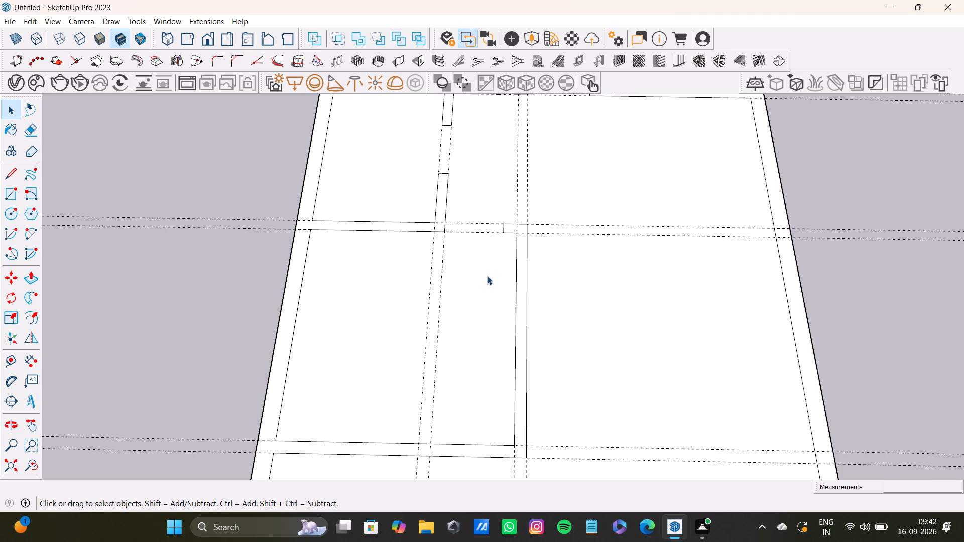
scroll(424, 321, "down", 7)
middle_click_drag(418, 326, 397, 283, "shift")
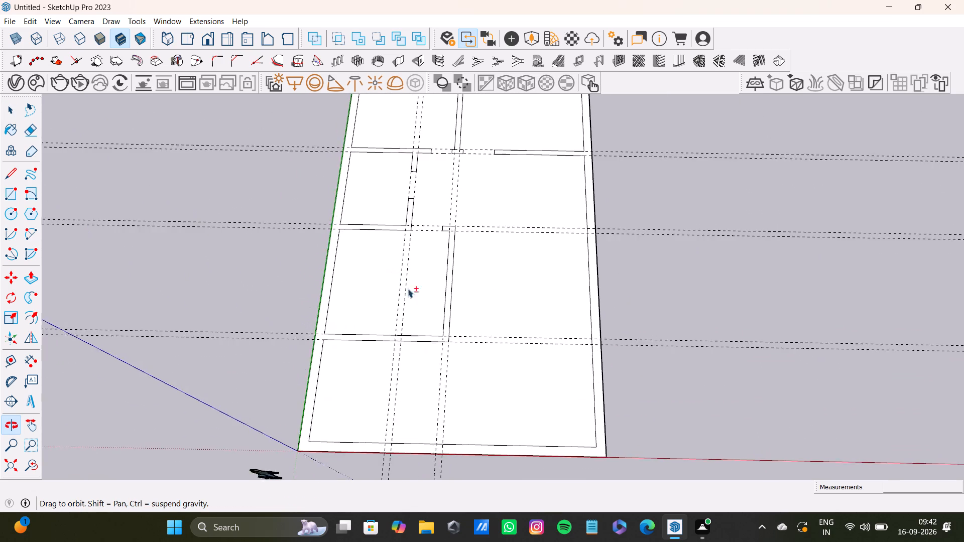
scroll(462, 344, "down", 3)
middle_click_drag(461, 346, 460, 277, "shift")
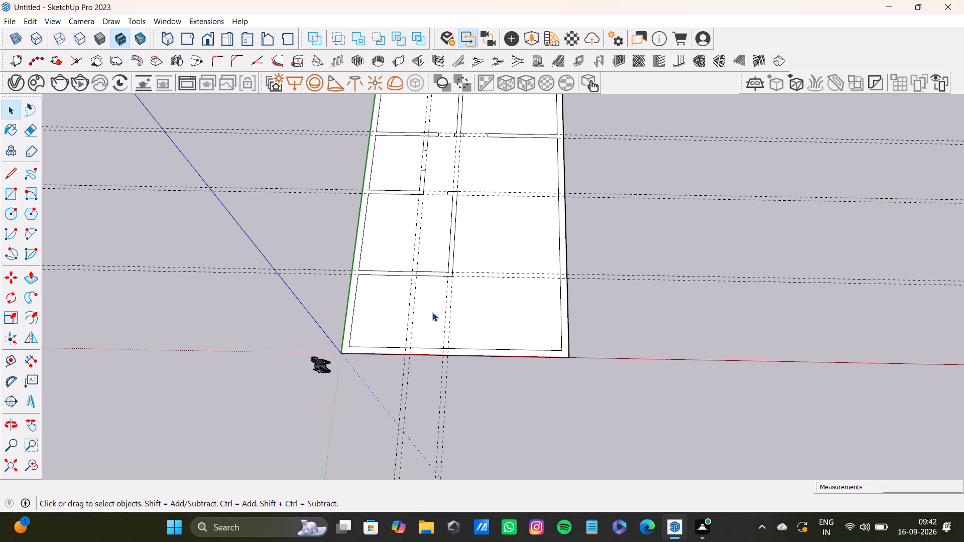
key("t")
scroll(399, 317, "up", 11)
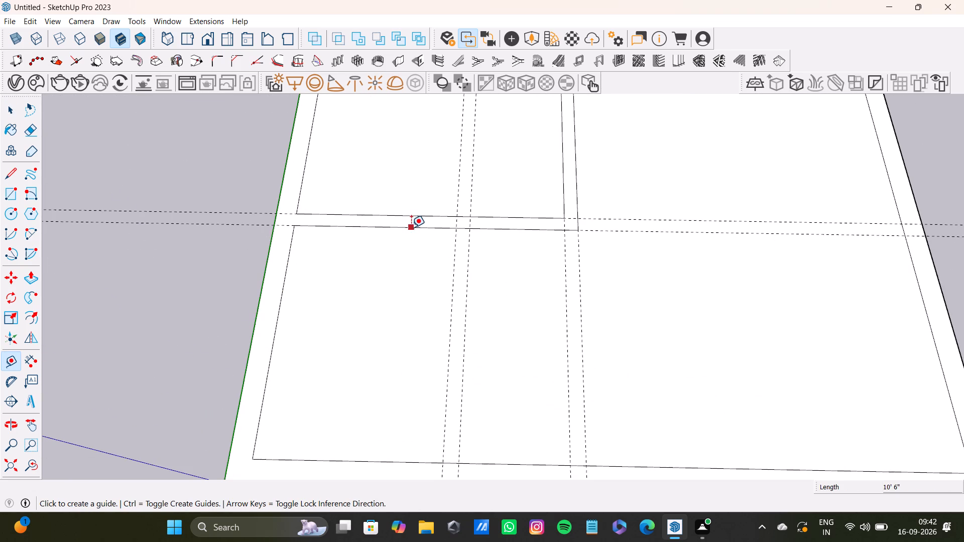
left_click(411, 227)
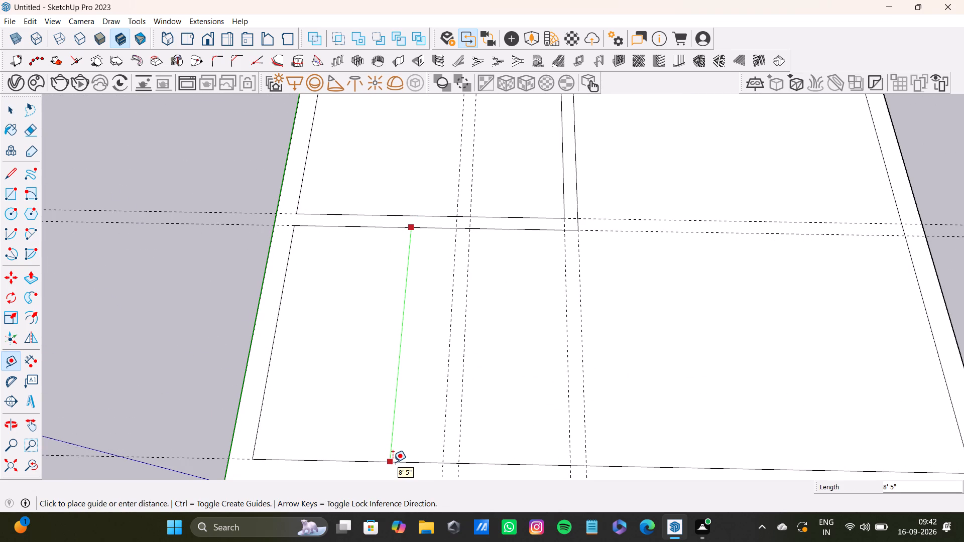
scroll(393, 460, "down", 5)
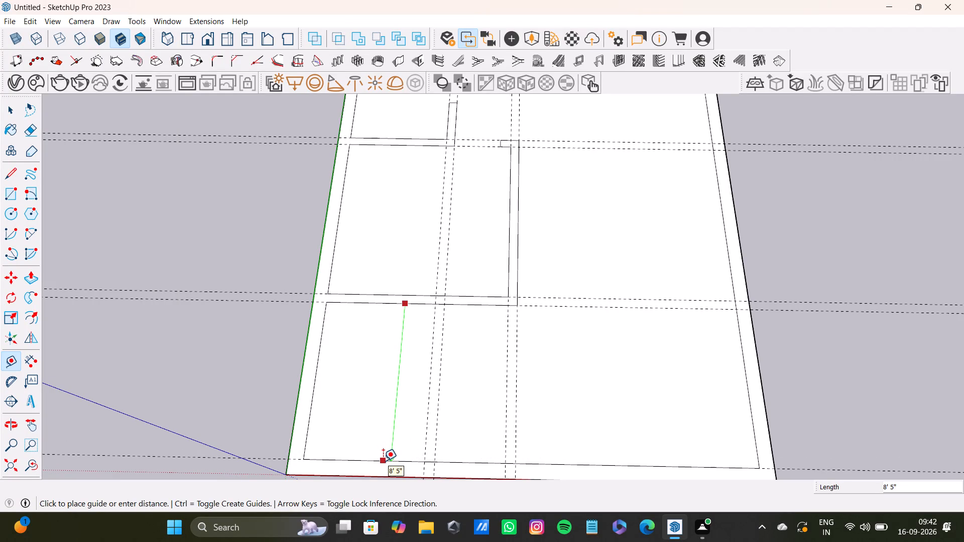
key("space")
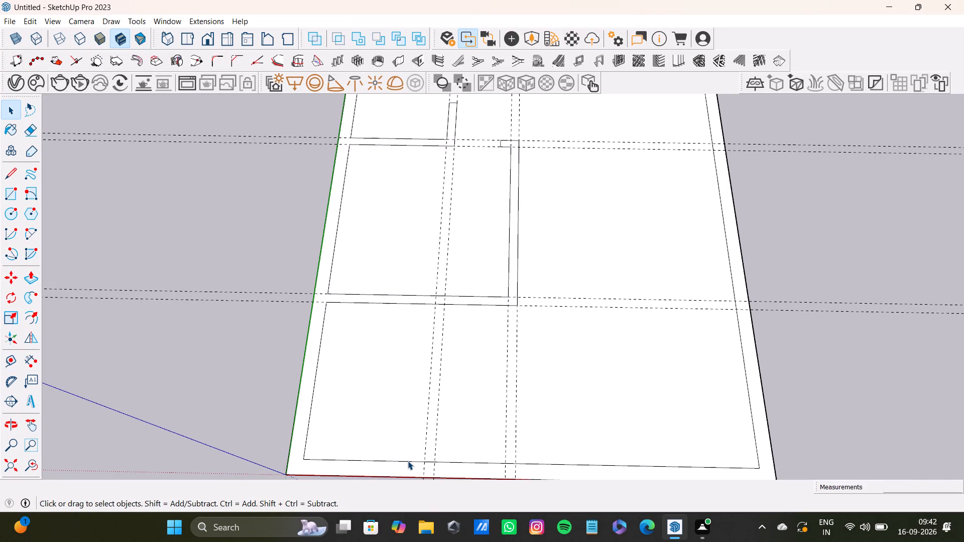
Draw a partition segment along the second lengthwise guides from the red-axis outer wall partway to the third crosswise partition, closing its free end.
key("l")
left_click(504, 461)
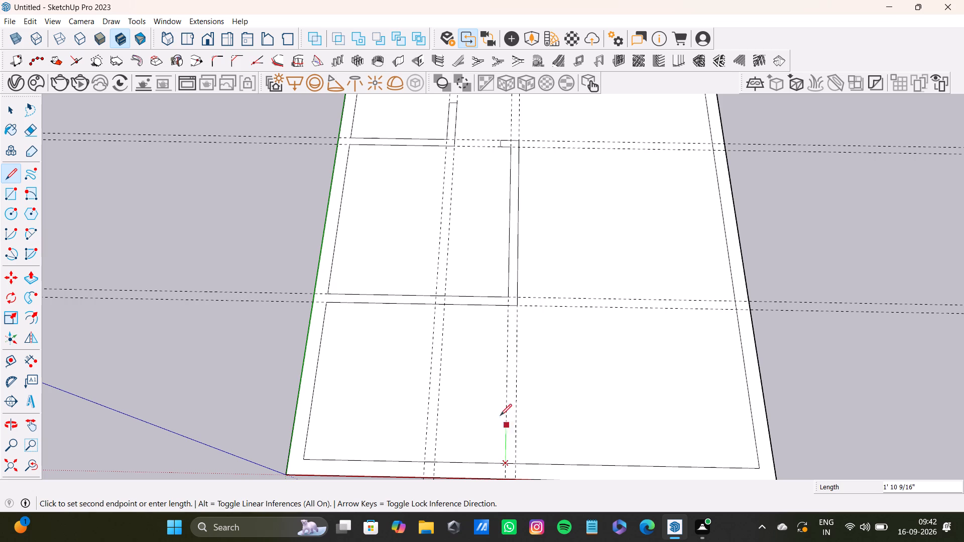
left_click(506, 362)
left_click(515, 360)
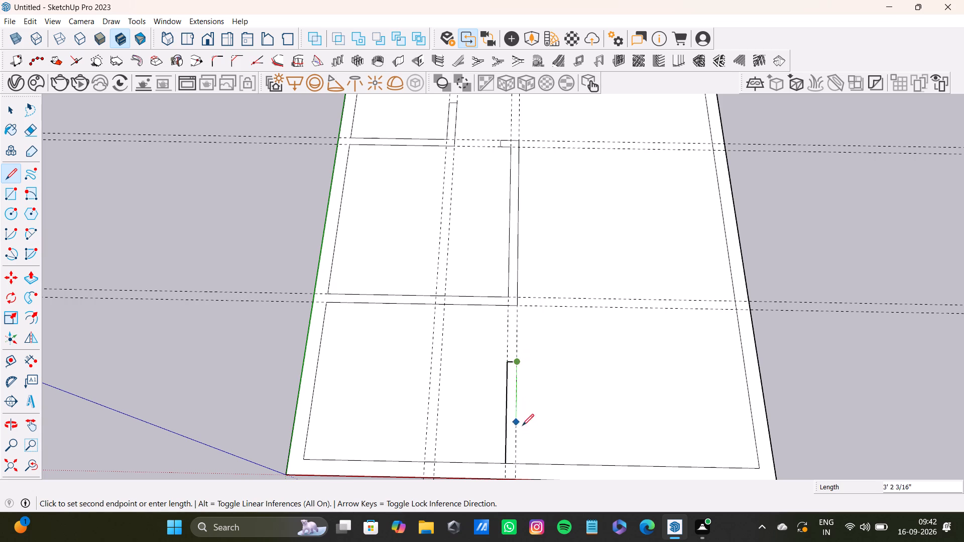
left_click(519, 465)
key("space")
Draw a facing stub about 1' 4" long below the third crosswise partition along the same guides and delete the edge closing its junction.
scroll(490, 330, "up", 8)
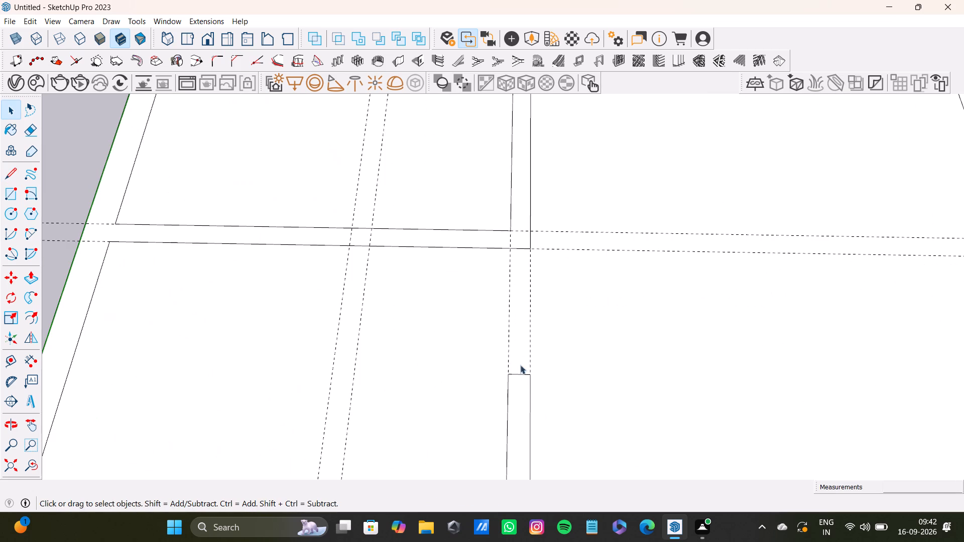
key("l")
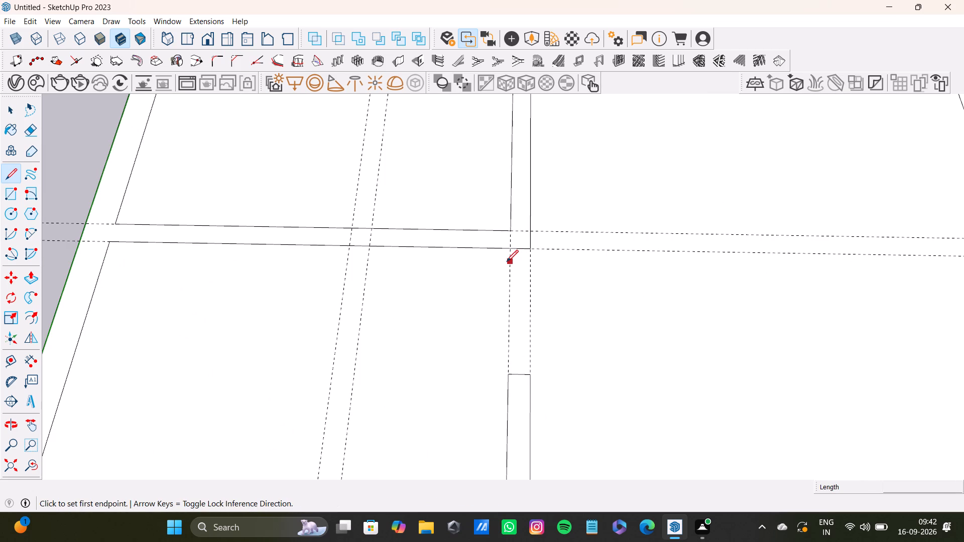
left_click(510, 249)
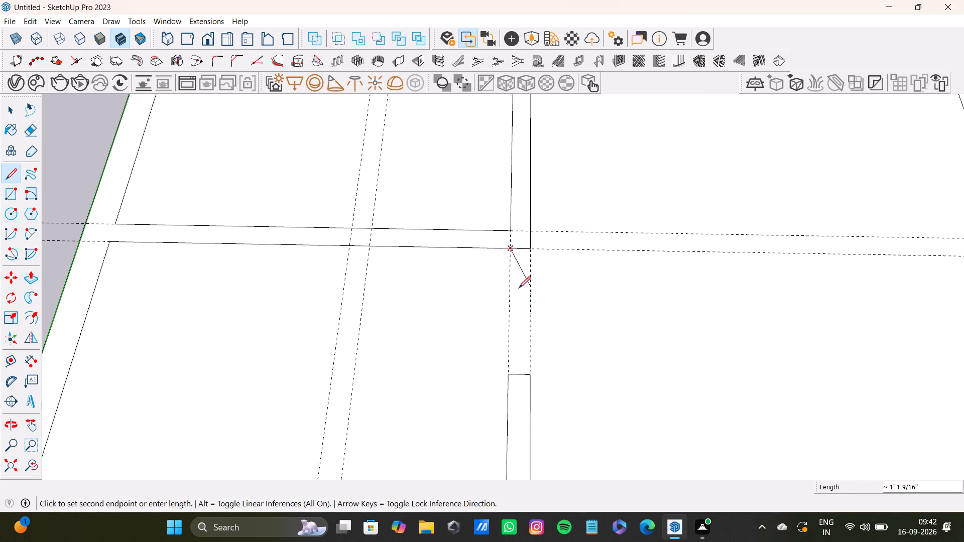
left_click(511, 297)
left_click(533, 297)
left_click(531, 248)
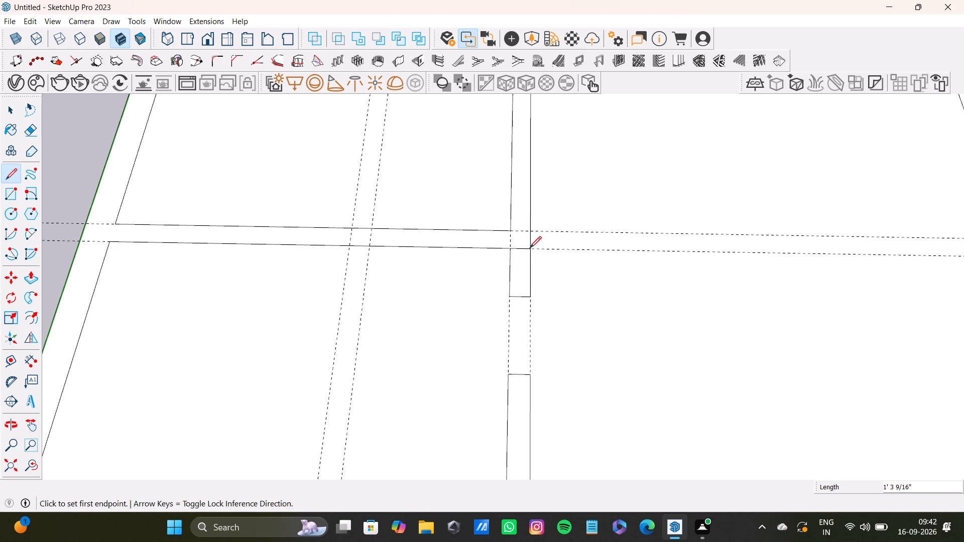
key("space")
left_click(522, 248)
key("Delete")
Delete the inner wall segment where the lengthwise partition meets the red-axis outer wall.
scroll(516, 265, "down", 9)
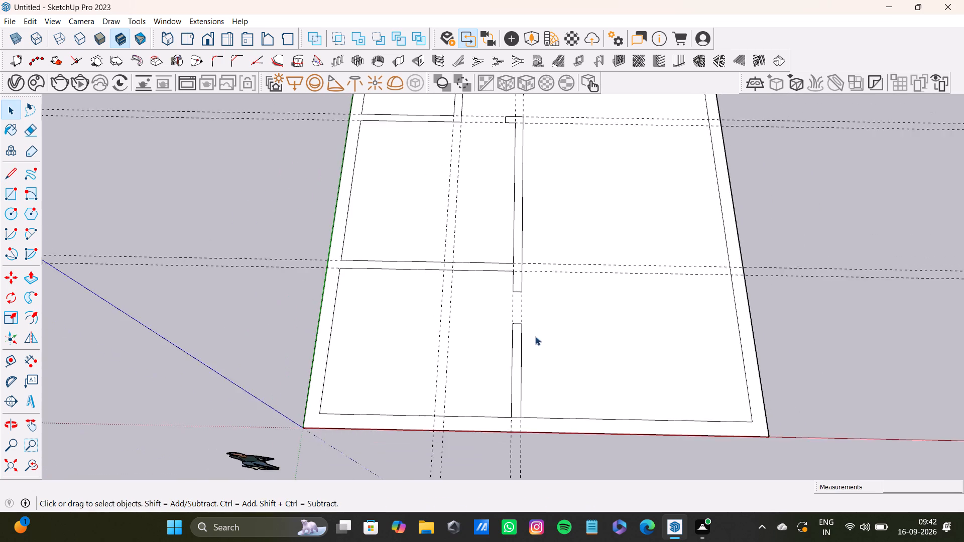
scroll(535, 336, "down", 1)
middle_click_drag(538, 349, 536, 276, "shift")
scroll(536, 276, "down", 1, "shift")
scroll(513, 309, "up", 9)
left_click(522, 341)
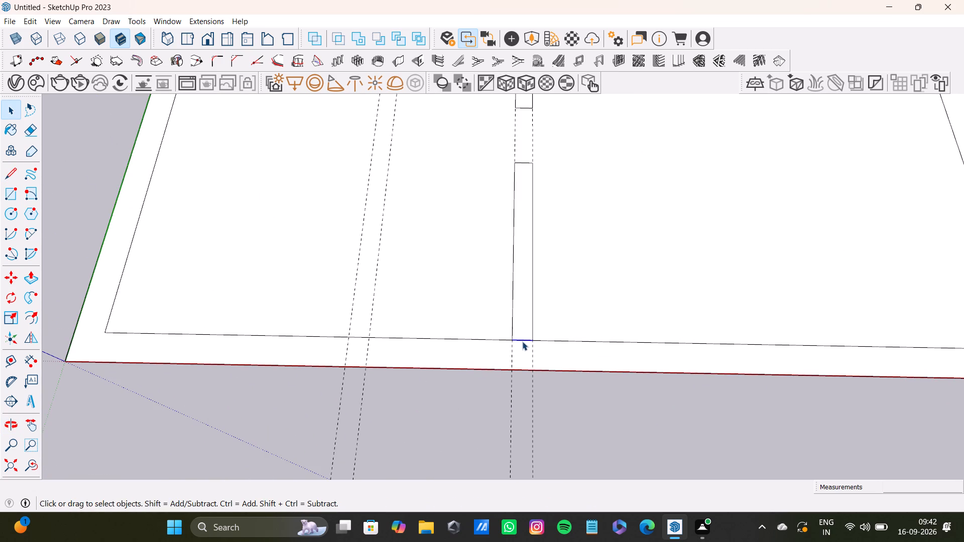
key("Delete")
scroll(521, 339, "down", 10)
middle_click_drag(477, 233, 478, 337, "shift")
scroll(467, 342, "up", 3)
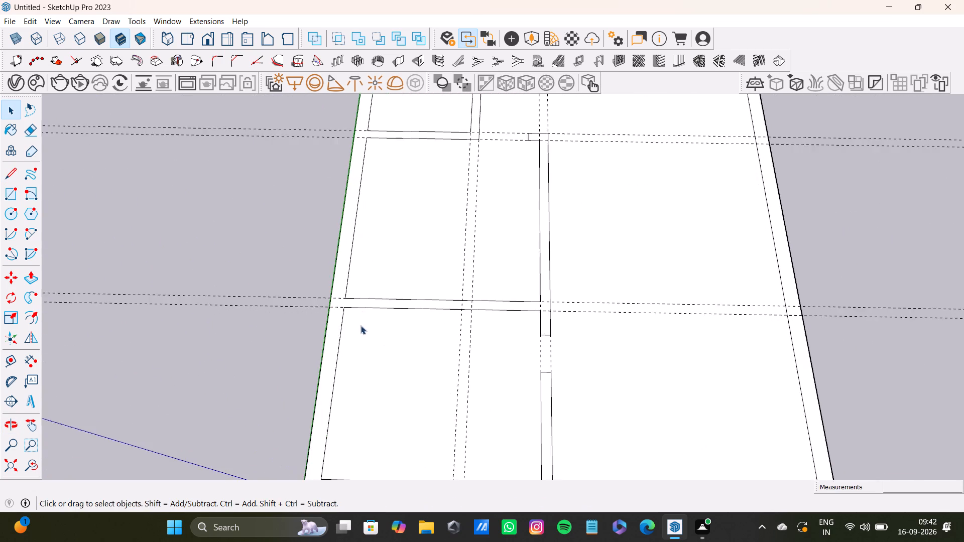
Place a crosswise guide 3'10" from the first crosswise partition's face toward the second partition, plus a parallel guide 6" beyond it.
scroll(360, 325, "up", 3)
scroll(585, 337, "down", 10)
middle_click_drag(614, 350, 477, 380, "shift")
scroll(488, 216, "up", 9)
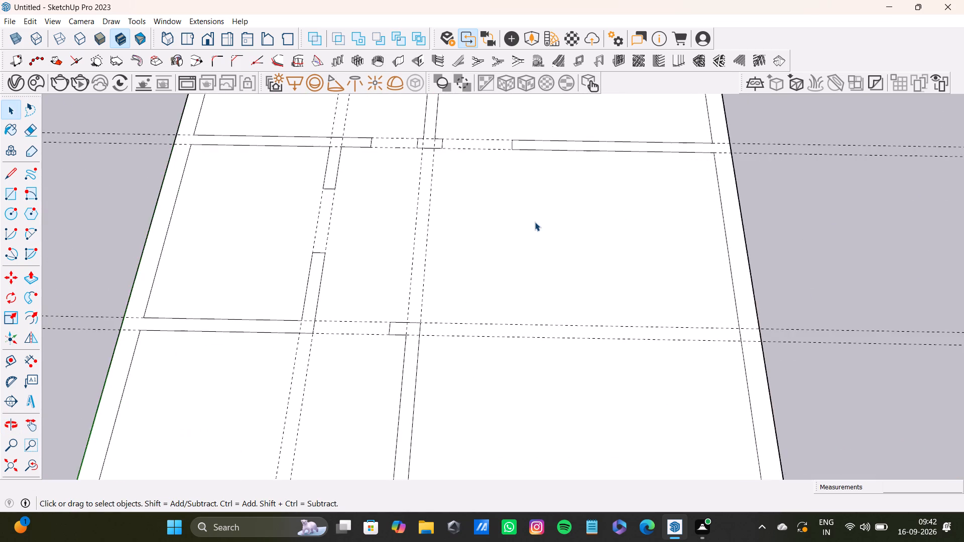
scroll(535, 222, "up", 3)
key("t")
scroll(540, 227, "down", 9)
middle_click_drag(537, 227, 521, 362, "shift")
scroll(566, 343, "up", 5)
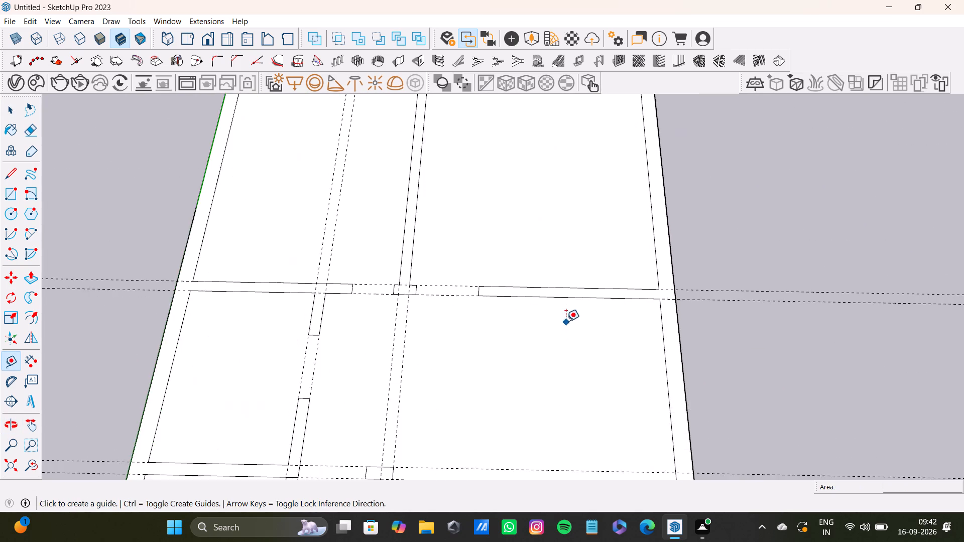
scroll(566, 321, "up", 3)
left_click(579, 286)
scroll(601, 369, "down", 5)
middle_click_drag(601, 378, 593, 336, "shift")
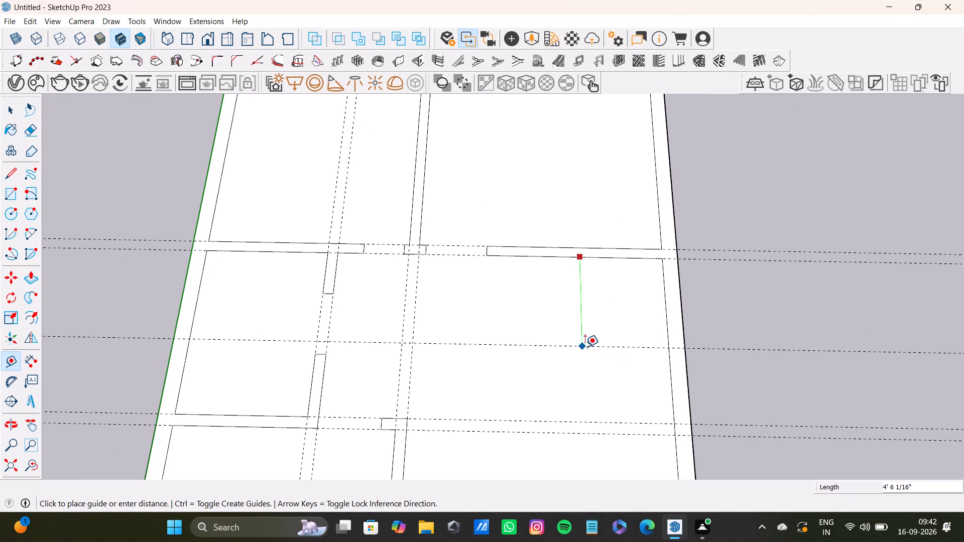
key("3")
key("apostrophe")
key("1")
key("0")
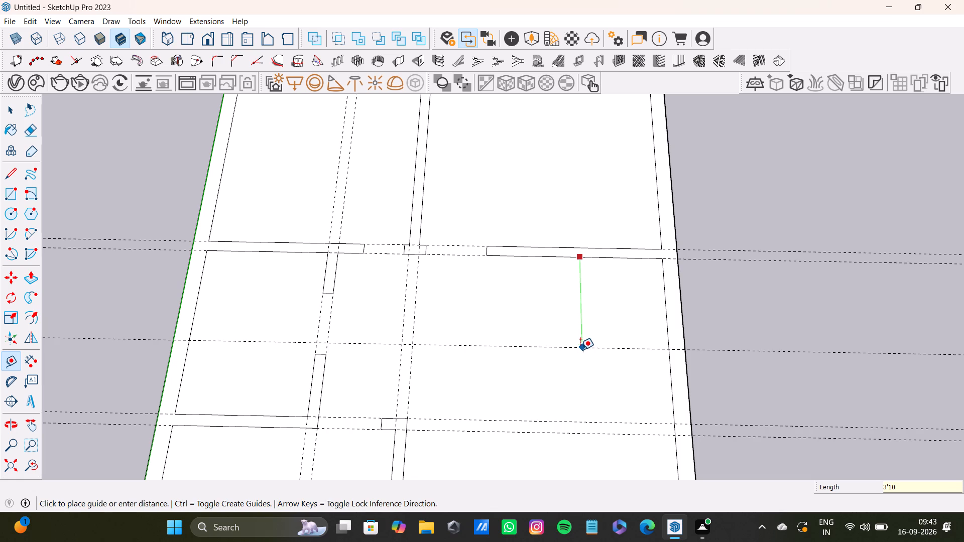
key("shift+quotedbl")
key("Return")
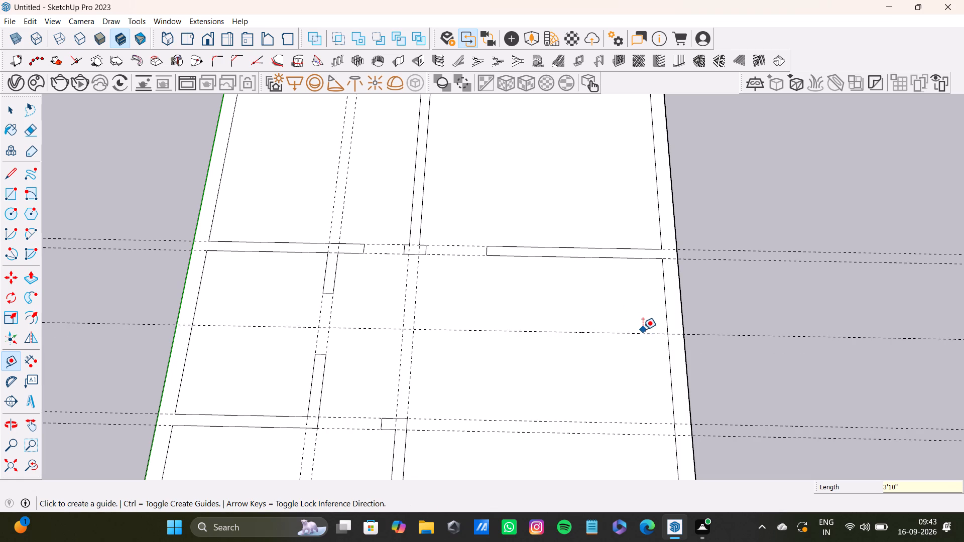
left_click(641, 331)
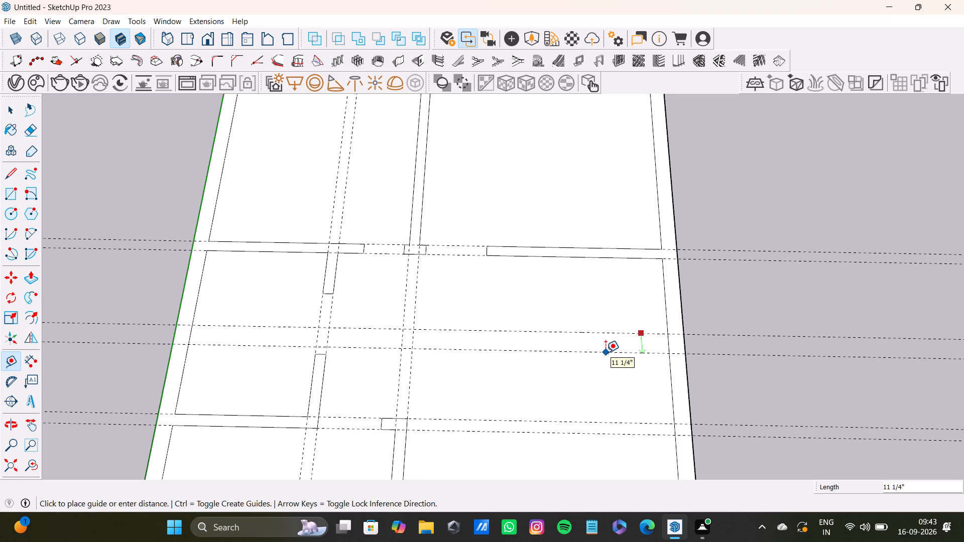
key("6")
key("shift+quotedbl")
key("Return")
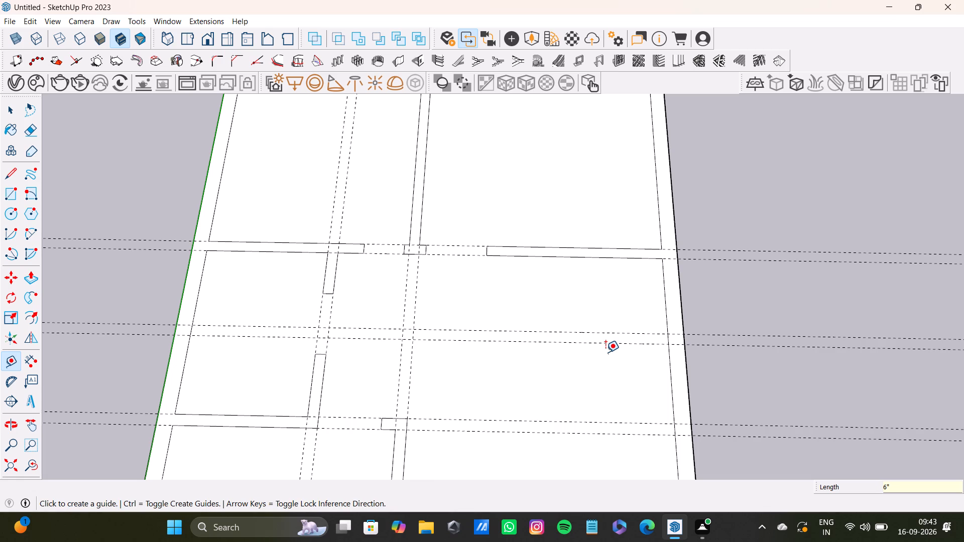
Place a lengthwise guide 7'5" inside the inner edge of the outer wall opposite the green axis, plus a parallel guide 6" further in.
left_click(666, 312)
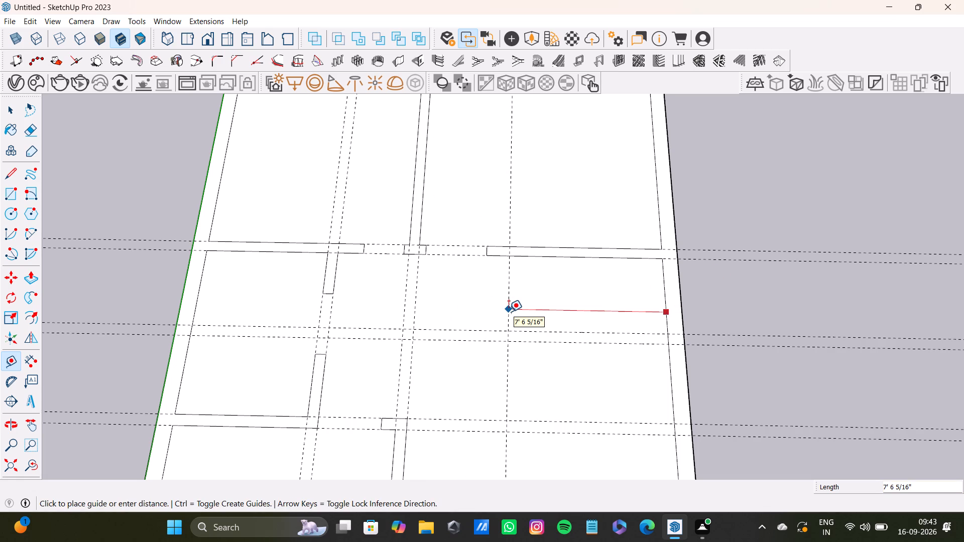
key("7")
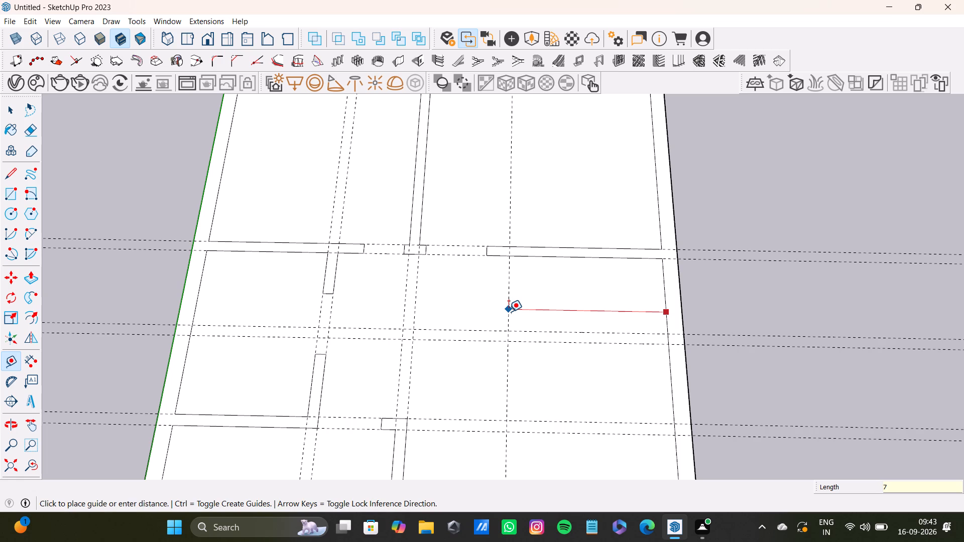
type("'5")
key("shift+quotedbl")
key("Return")
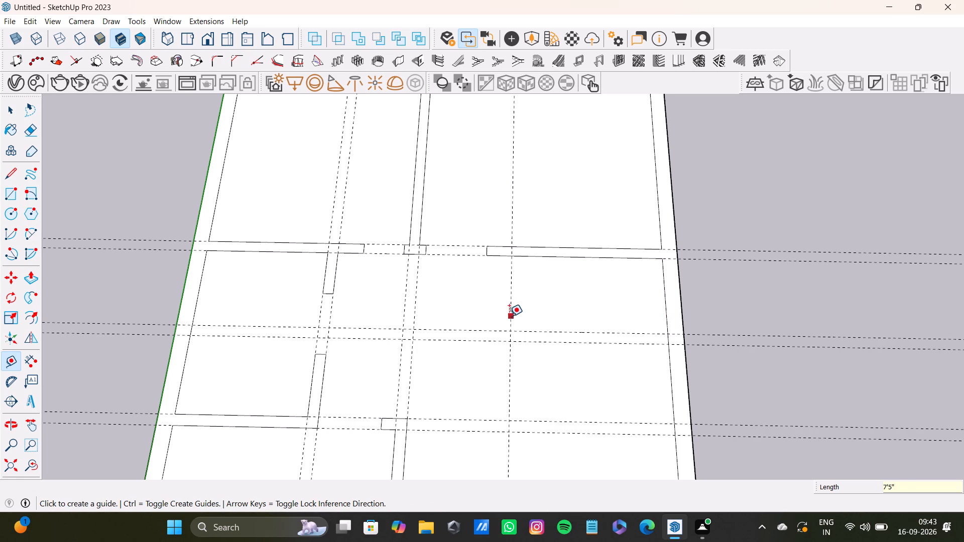
left_click(509, 316)
key("6")
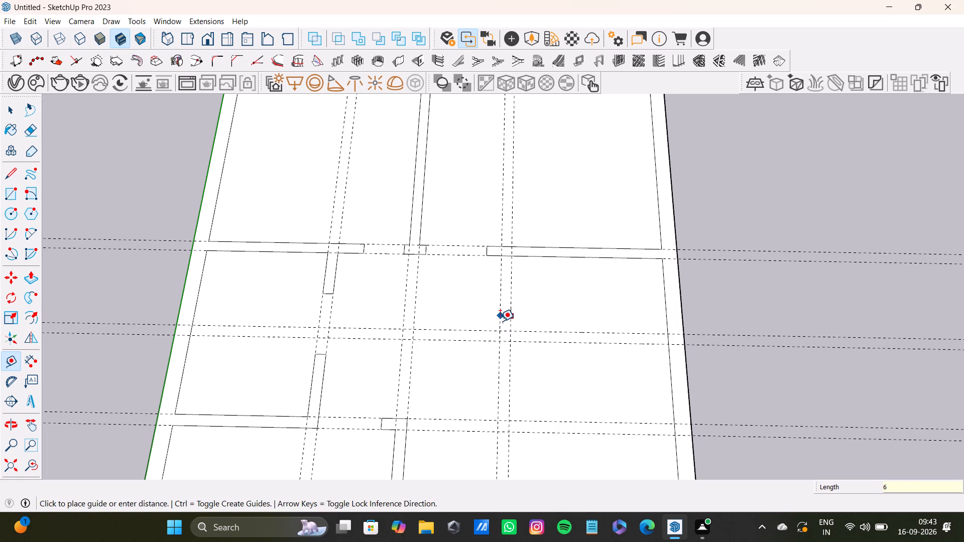
key("shift+quotedbl")
key("Return")
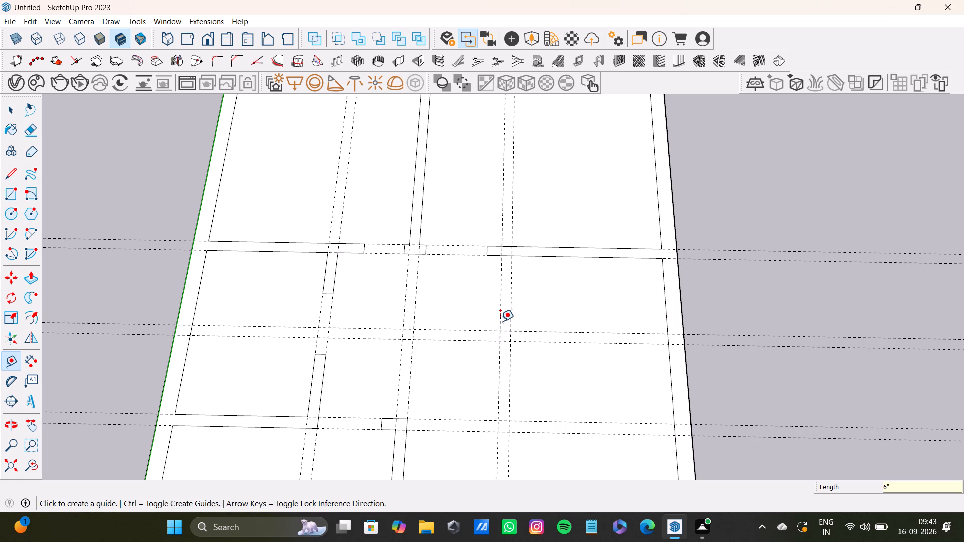
key("space")
Draw an L-shaped partition along the new guides from the outer wall, with a closed return about 2' long toward the first crosswise partition.
key("l")
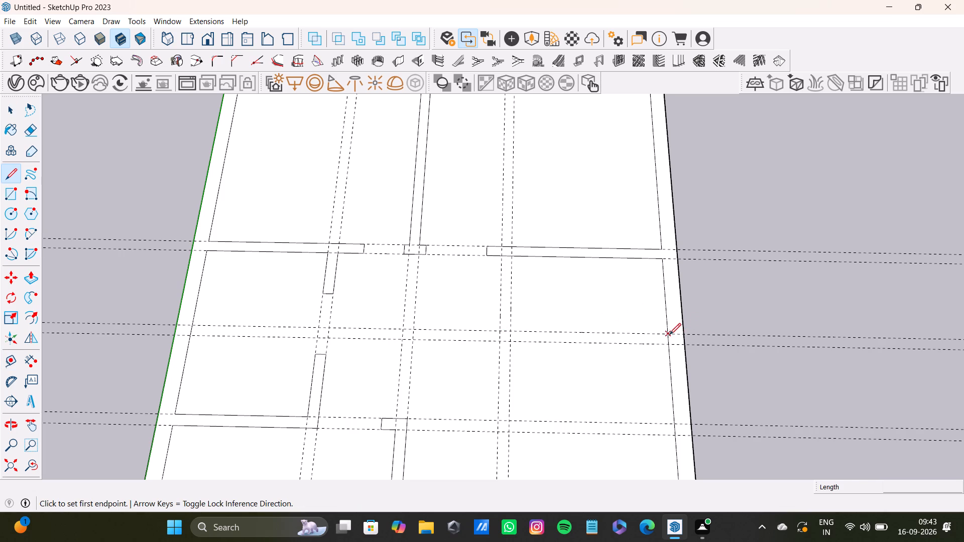
left_click(669, 333)
left_click(511, 328)
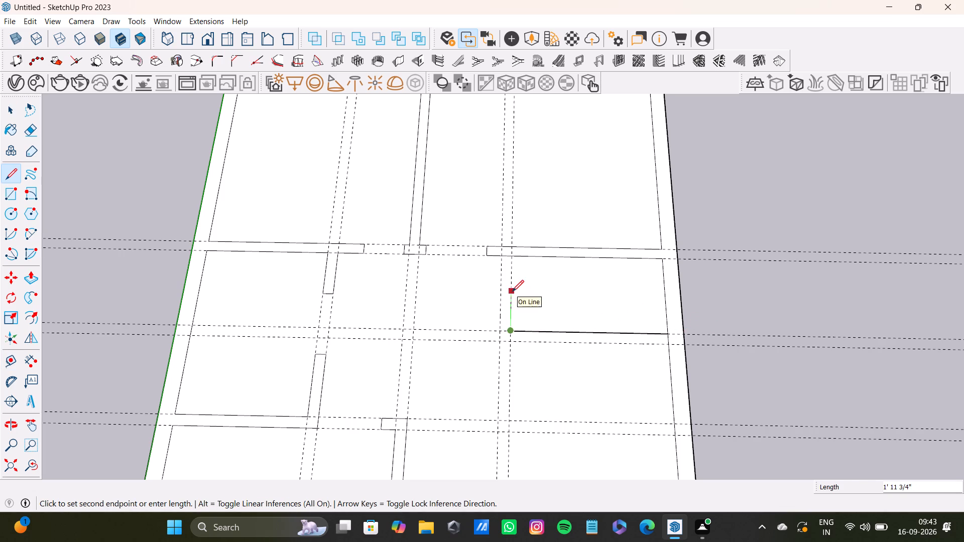
left_click(512, 292)
left_click(500, 292)
left_click(500, 342)
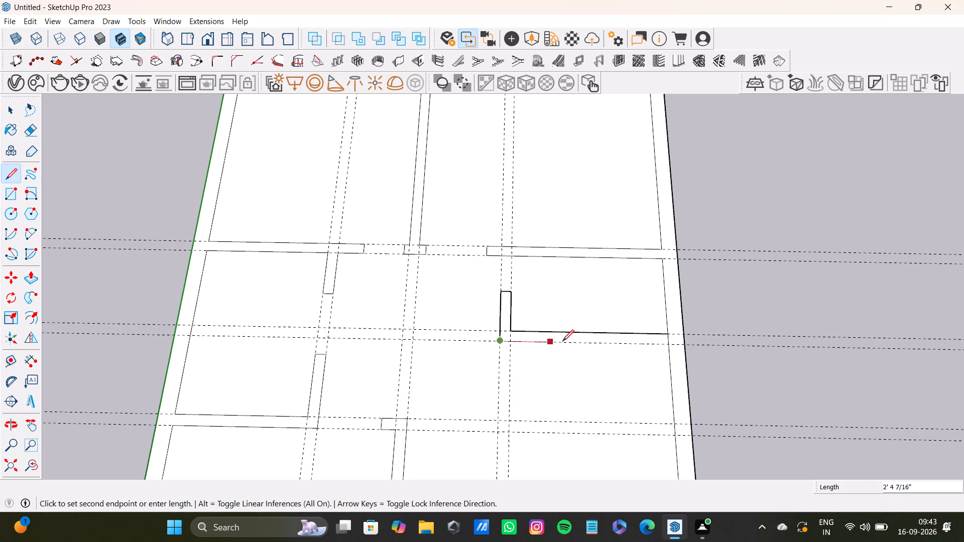
left_click(666, 343)
key("space")
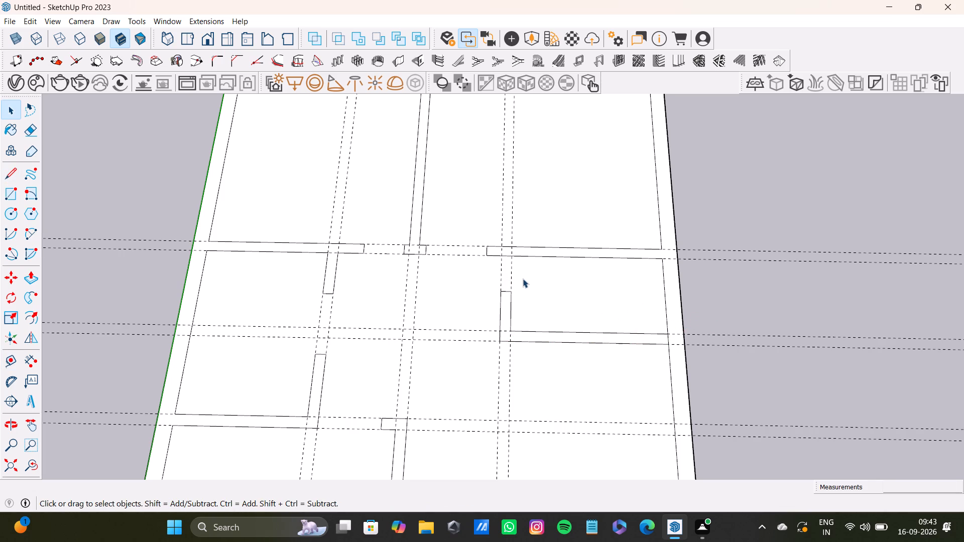
Draw a facing stub about 5 1/2" long on the first crosswise partition along the same guides and delete the edge closing its junction.
key("l")
scroll(474, 248, "up", 7)
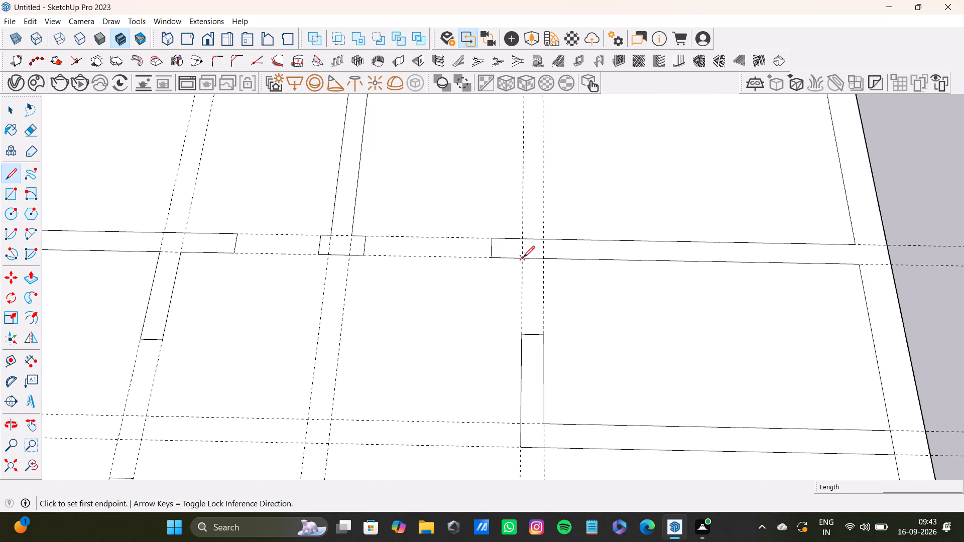
left_click(523, 257)
left_click(526, 277)
left_click(544, 277)
left_click(543, 261)
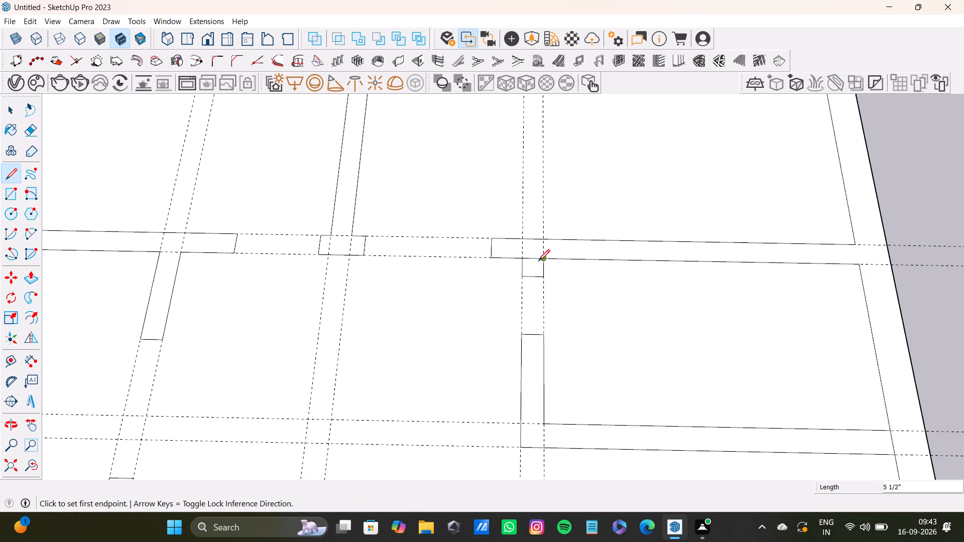
key("space")
left_click(536, 259)
key("Delete")
Delete the inner wall segment where the L-shaped partition meets the outer wall opposite the green axis.
scroll(533, 262, "down", 4)
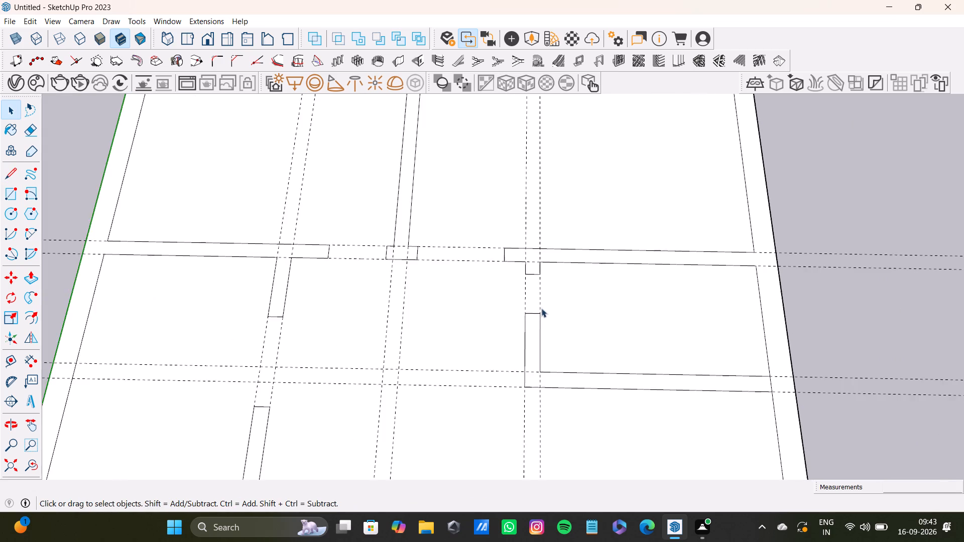
scroll(541, 308, "down", 4)
scroll(731, 389, "up", 8)
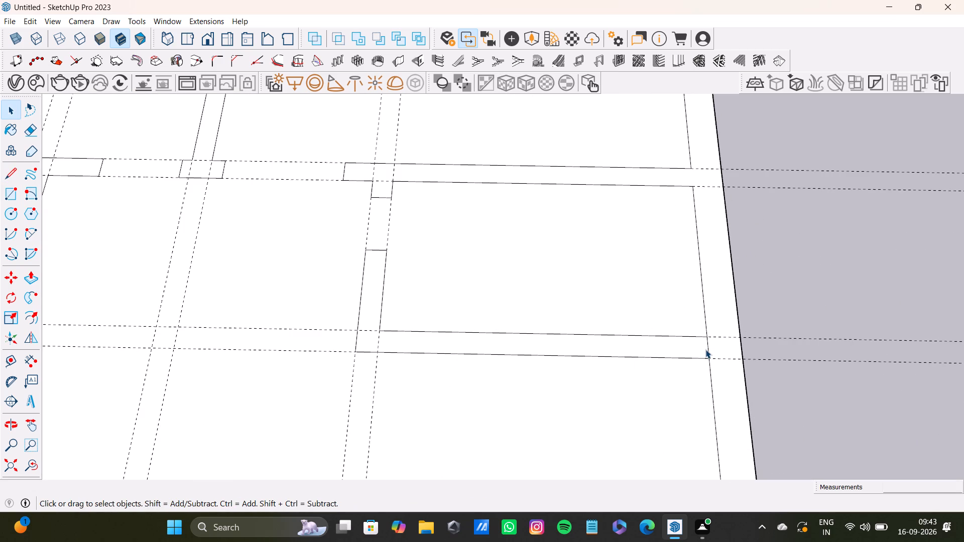
left_click(707, 350)
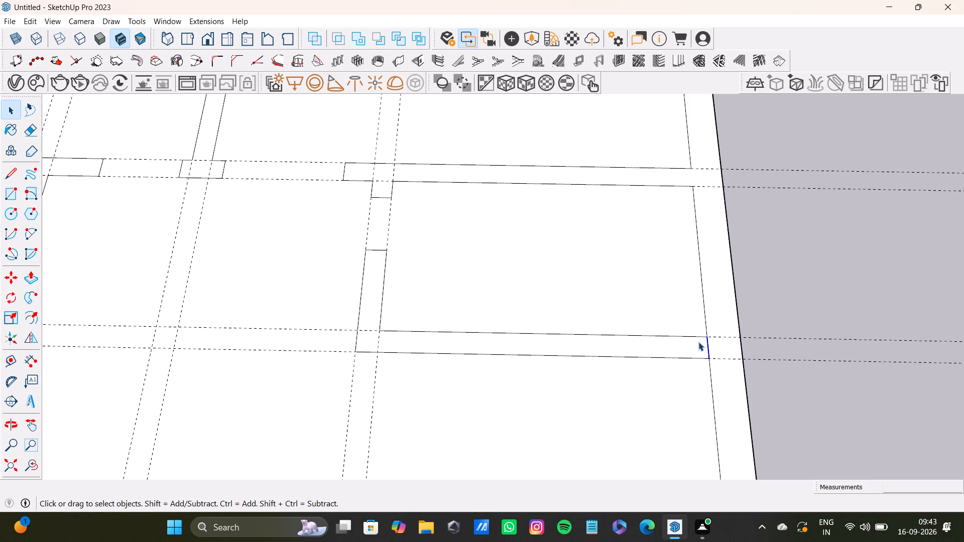
key("Delete")
Extend the third crosswise partition with a short closed stub past the lengthwise partition and delete the edge at their junction.
scroll(413, 260, "down", 9)
middle_click_drag(384, 297, 414, 264, "shift")
scroll(350, 337, "down", 9)
middle_click_drag(350, 337, 391, 334, "shift")
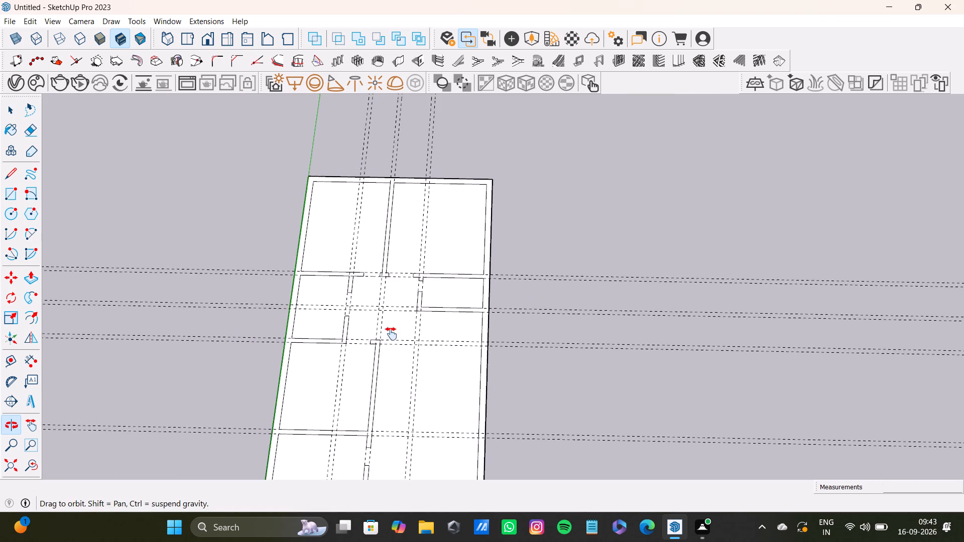
middle_click_drag(391, 334, 420, 231, "shift")
scroll(424, 340, "up", 6)
key("l")
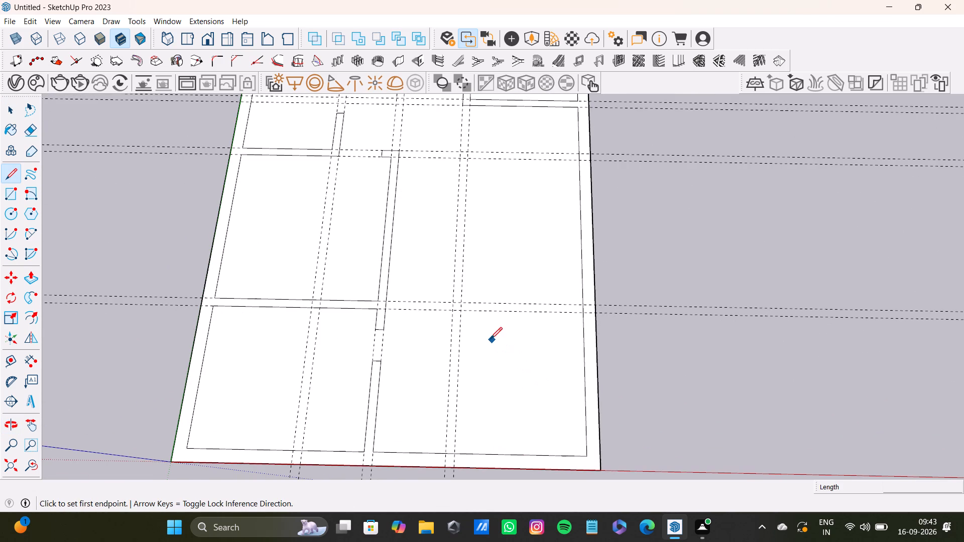
scroll(389, 317, "up", 9)
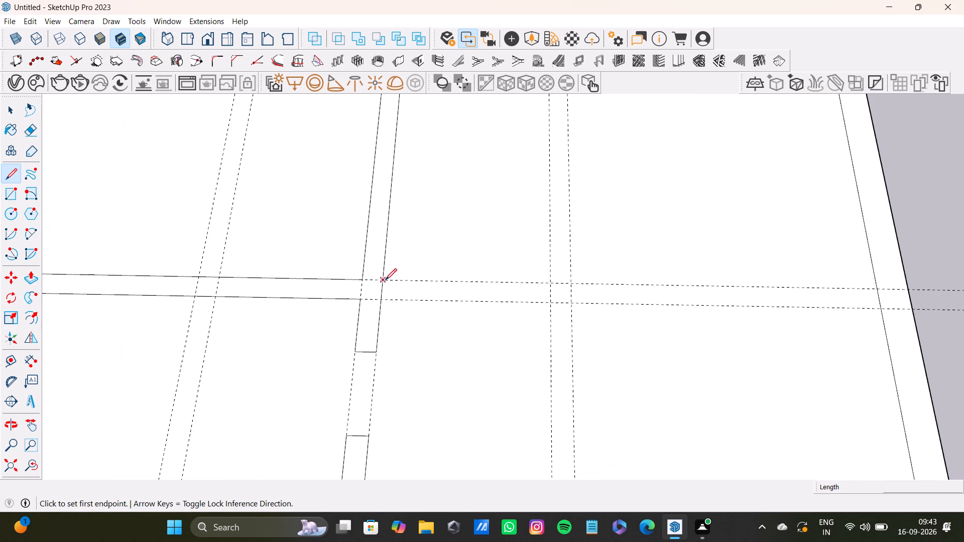
left_click(384, 280)
left_click(413, 284)
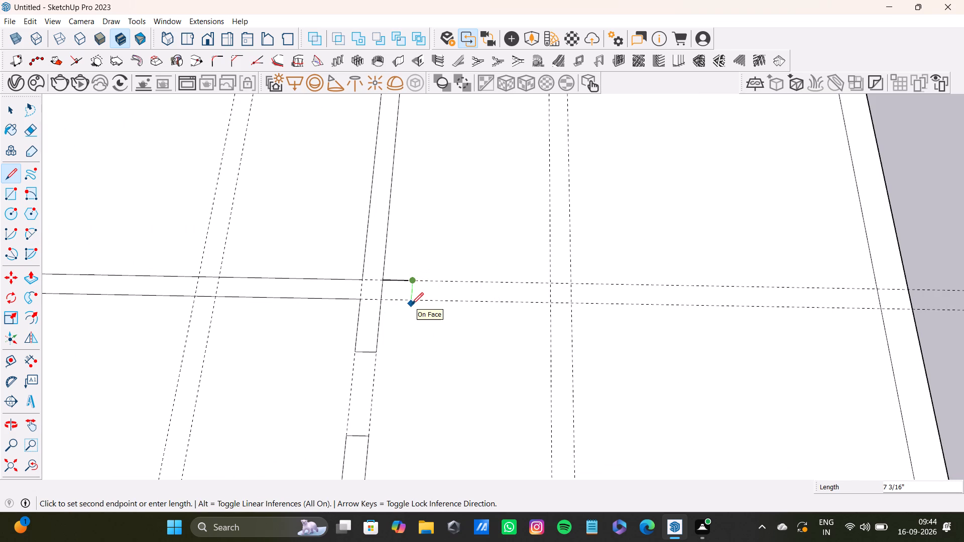
left_click(411, 302)
left_click(382, 301)
key("space")
left_click(381, 294)
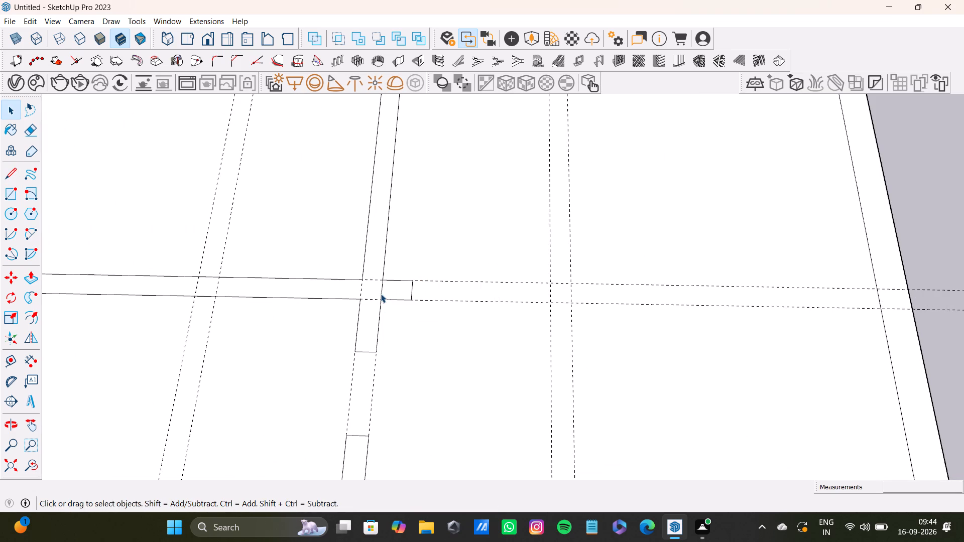
key("Delete")
Draw a segment about 8' 5" long along the third crosswise guides to the outer wall, leaving a doorway, and delete the wall junction edge.
scroll(381, 302, "down", 4)
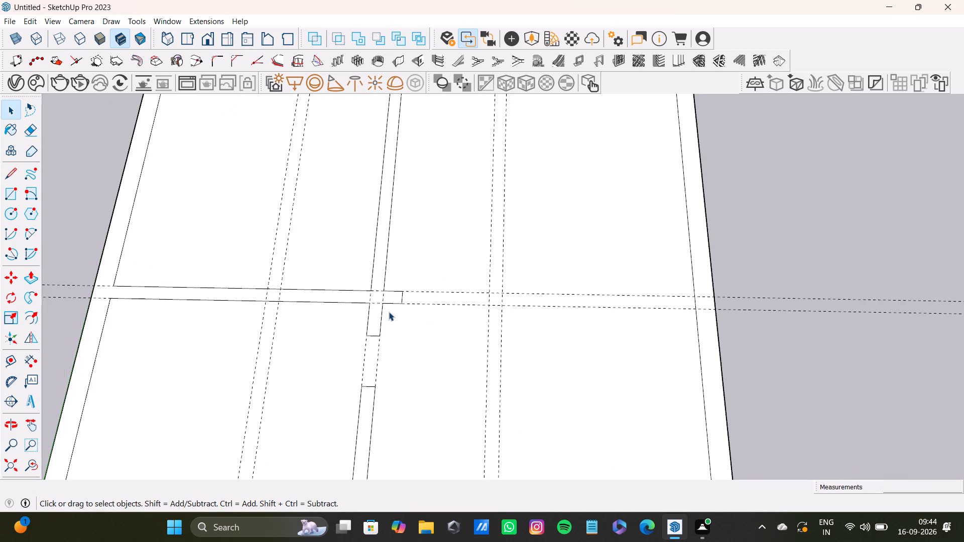
scroll(389, 312, "down", 6)
middle_click_drag(418, 347, 417, 338, "shift")
key("l")
scroll(431, 327, "up", 4)
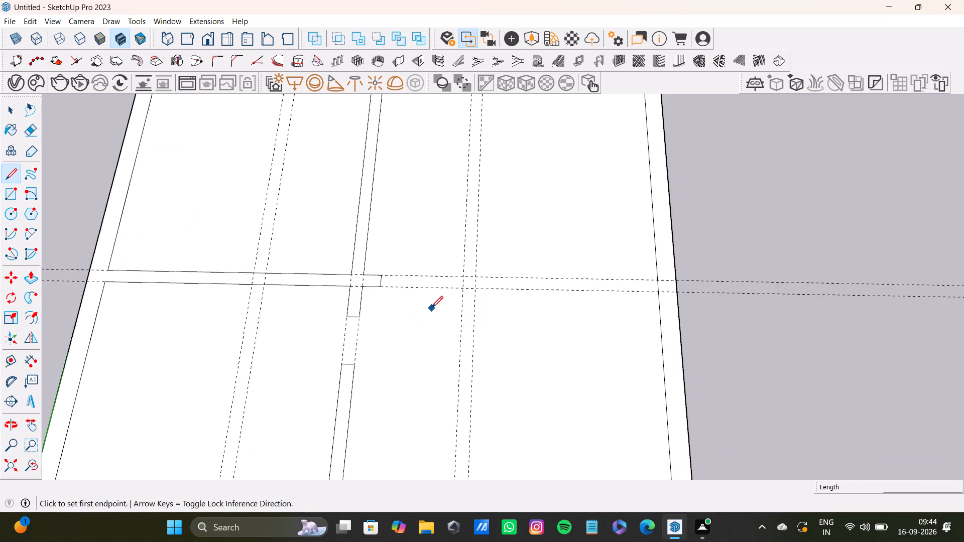
scroll(431, 308, "up", 4)
left_click(459, 261)
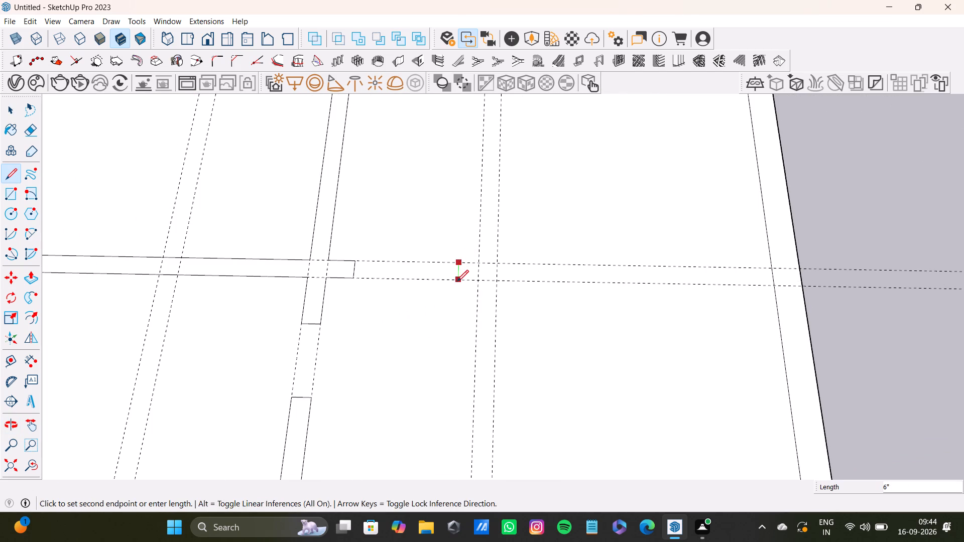
left_click(457, 282)
left_click(774, 285)
left_click(771, 267)
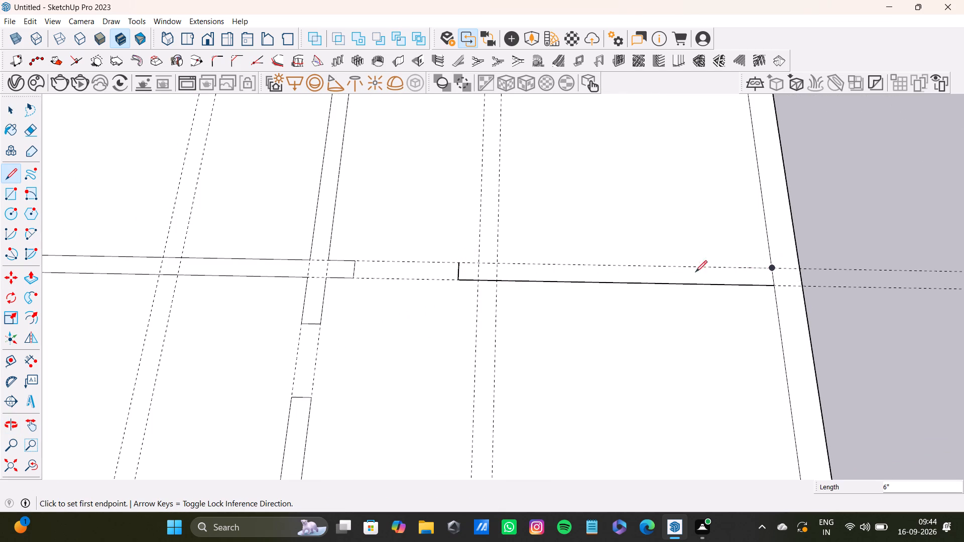
left_click(459, 262)
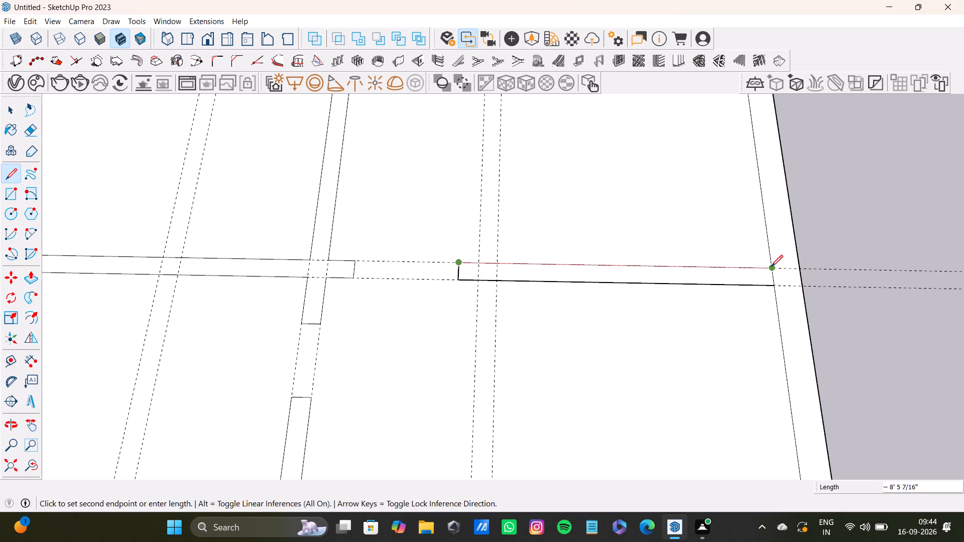
left_click(771, 266)
key("space")
left_click(771, 276)
key("Delete")
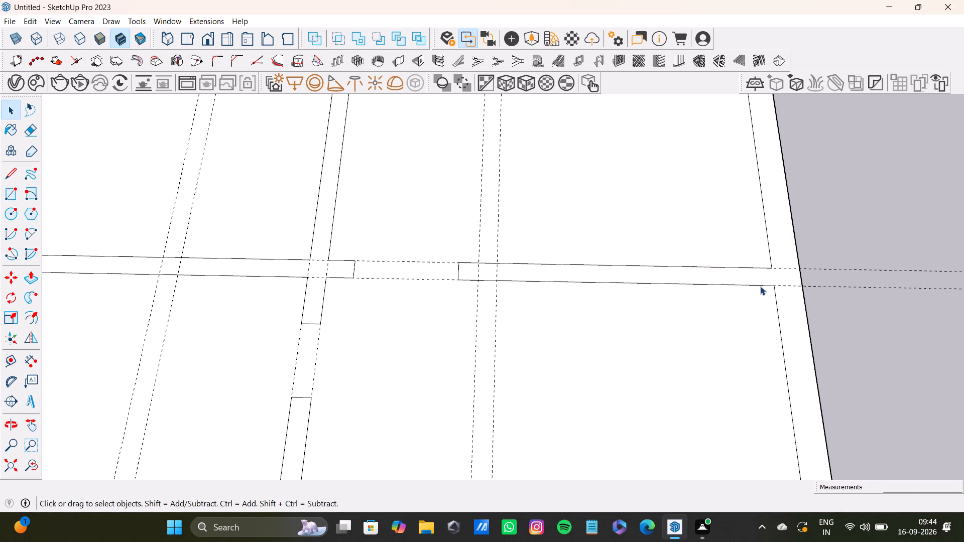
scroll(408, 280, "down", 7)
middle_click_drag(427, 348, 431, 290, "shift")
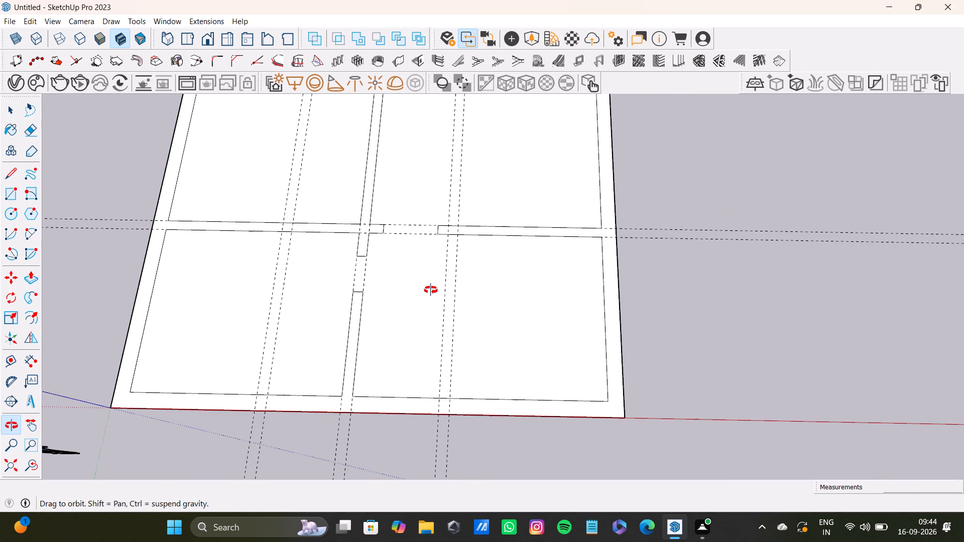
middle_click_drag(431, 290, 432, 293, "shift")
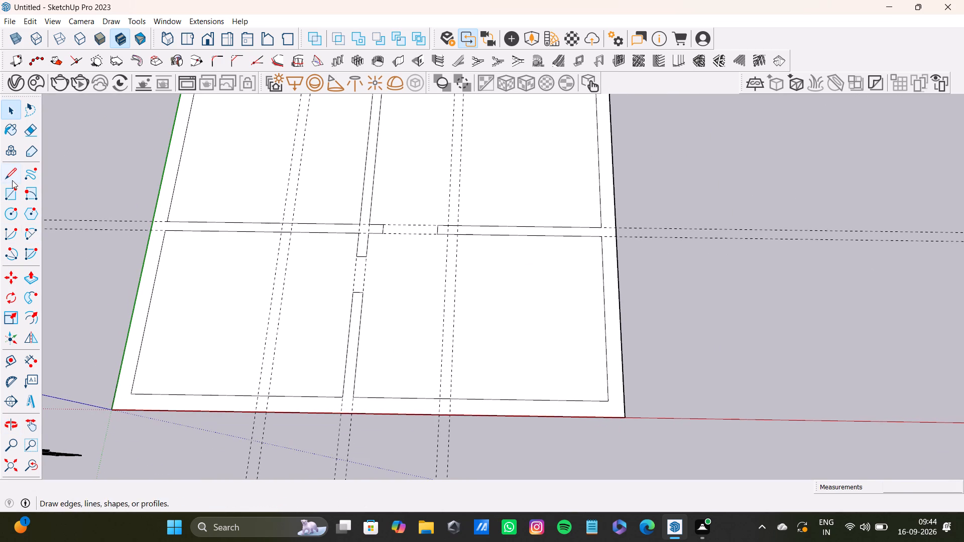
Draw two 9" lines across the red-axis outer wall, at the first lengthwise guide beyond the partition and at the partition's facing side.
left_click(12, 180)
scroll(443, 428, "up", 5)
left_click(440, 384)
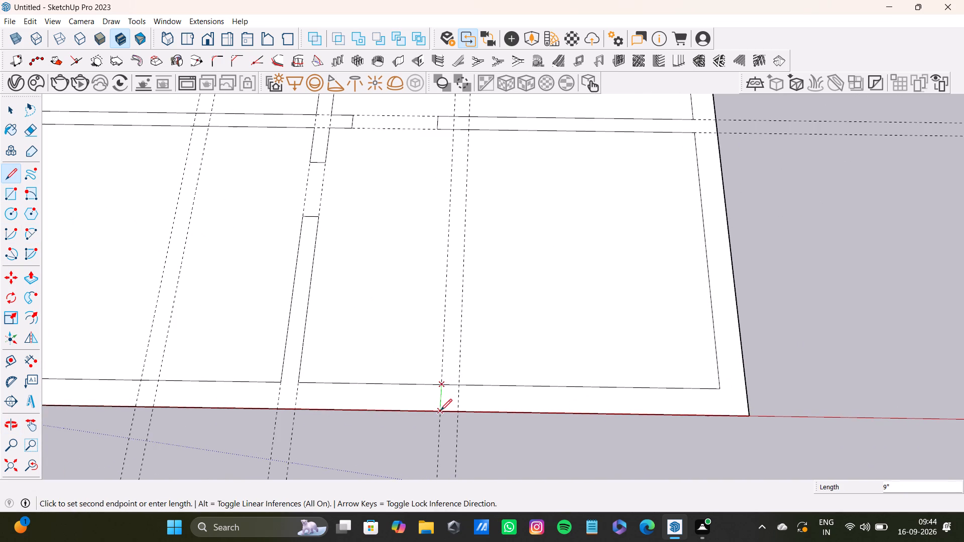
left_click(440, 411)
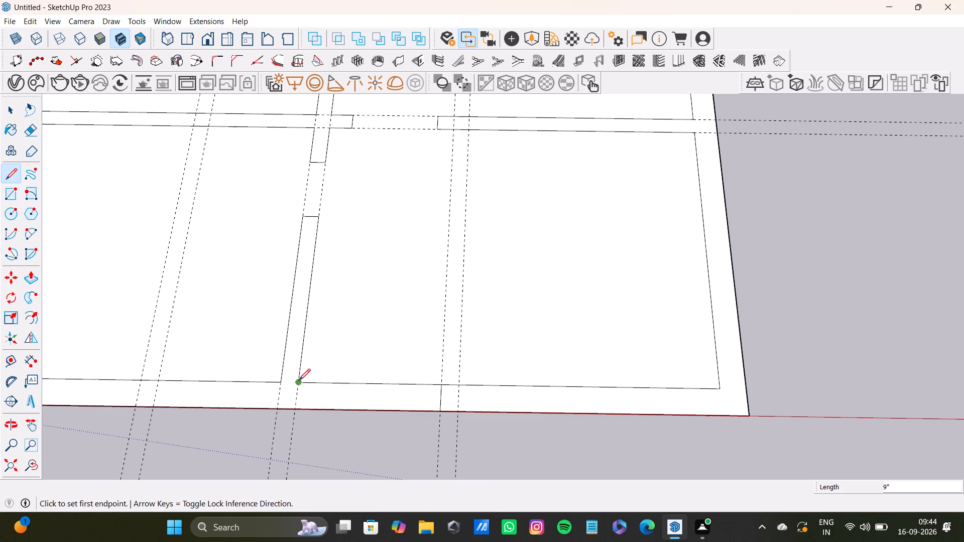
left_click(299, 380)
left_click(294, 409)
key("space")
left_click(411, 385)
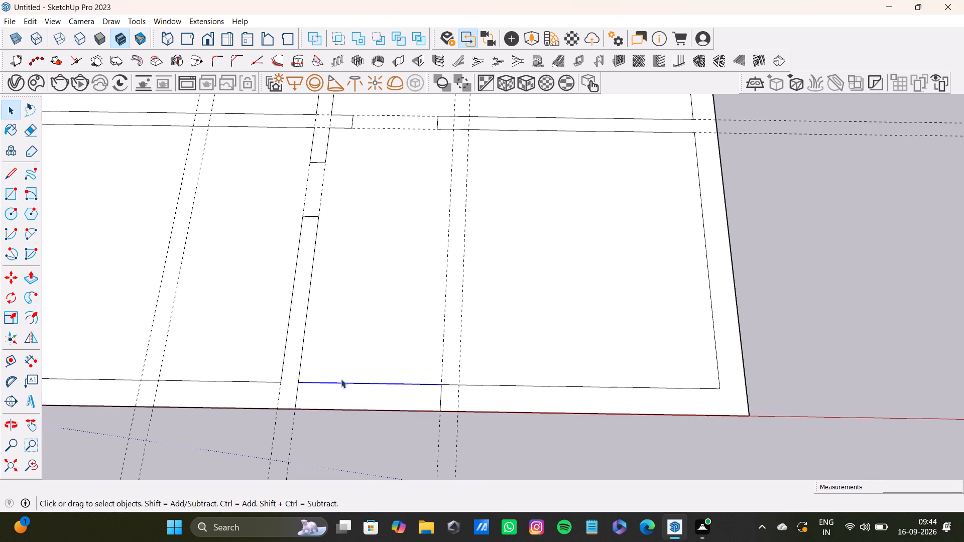
Draw two 9" jamb lines across the red-axis outer wall just inside the existing cross lines and delete the inner wall edge between them.
left_click(7, 174)
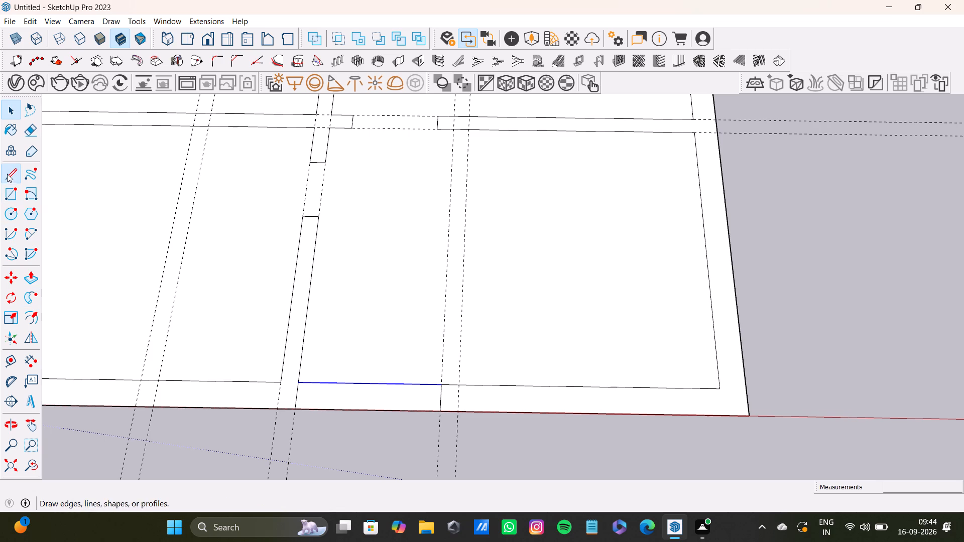
left_click(313, 383)
left_click(316, 409)
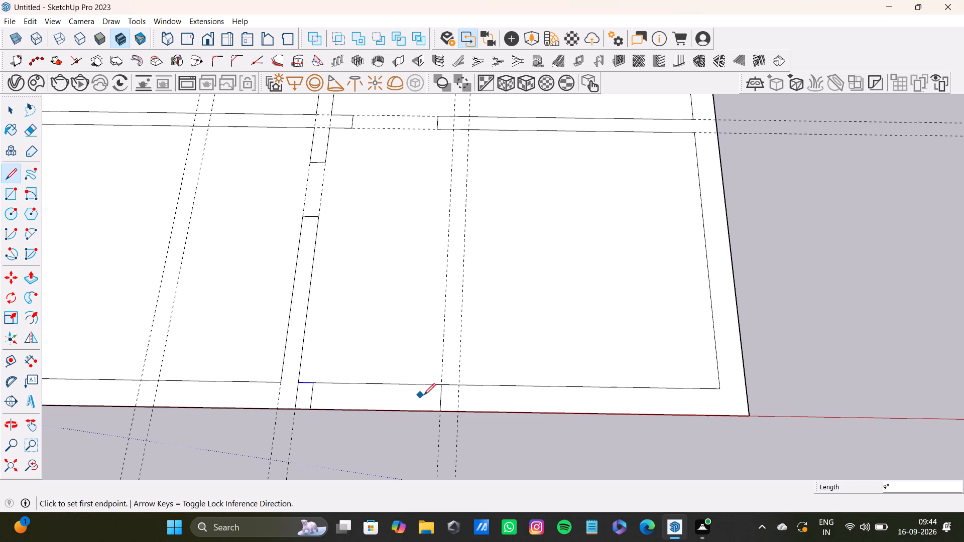
left_click(431, 382)
left_click(433, 409)
key("space")
left_click(418, 385)
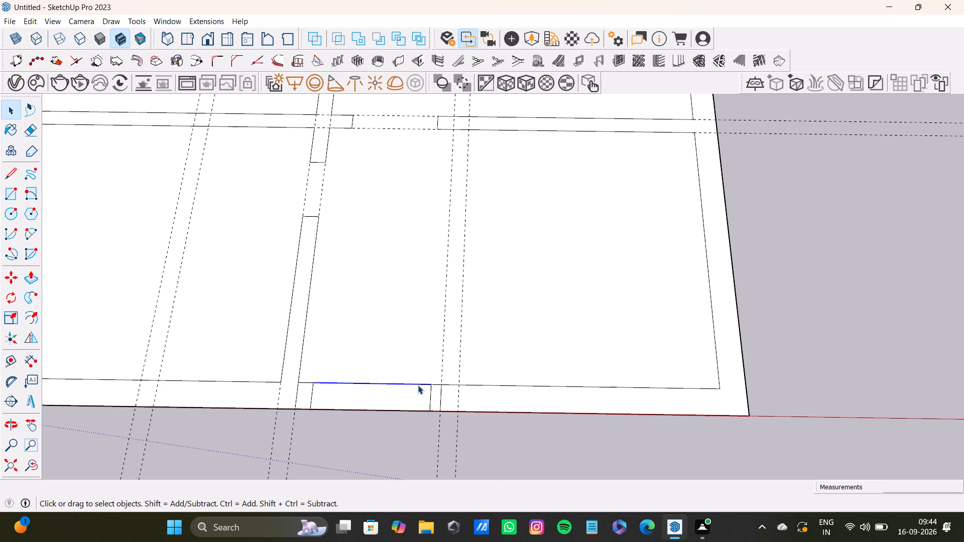
key("Delete")
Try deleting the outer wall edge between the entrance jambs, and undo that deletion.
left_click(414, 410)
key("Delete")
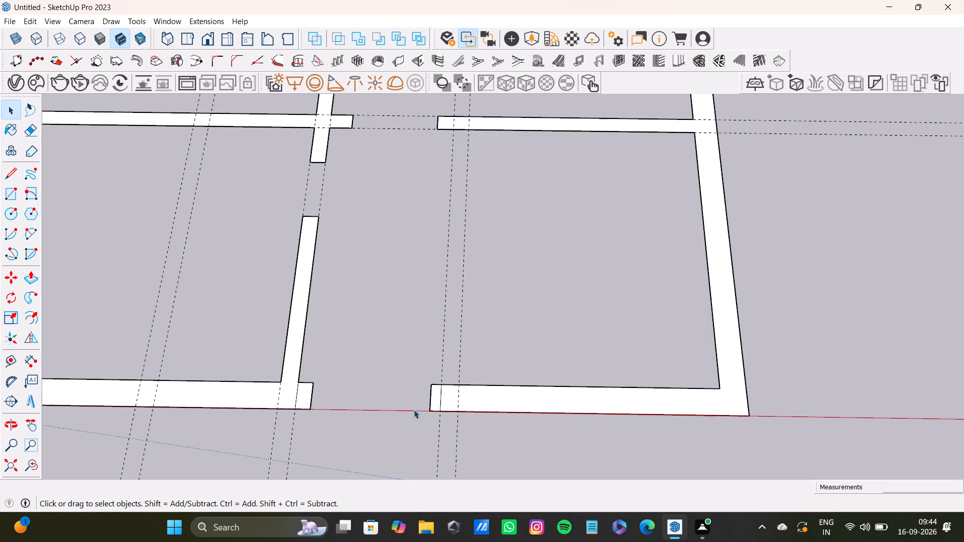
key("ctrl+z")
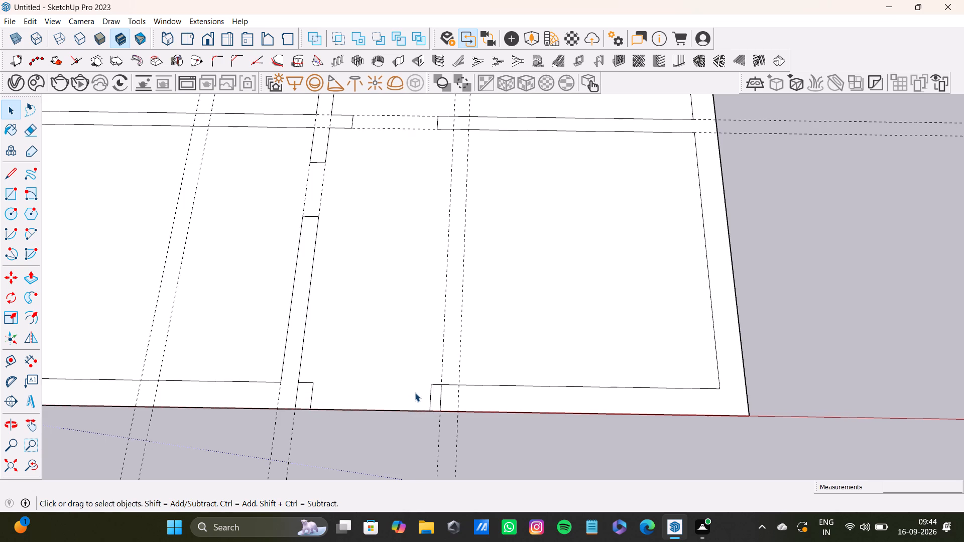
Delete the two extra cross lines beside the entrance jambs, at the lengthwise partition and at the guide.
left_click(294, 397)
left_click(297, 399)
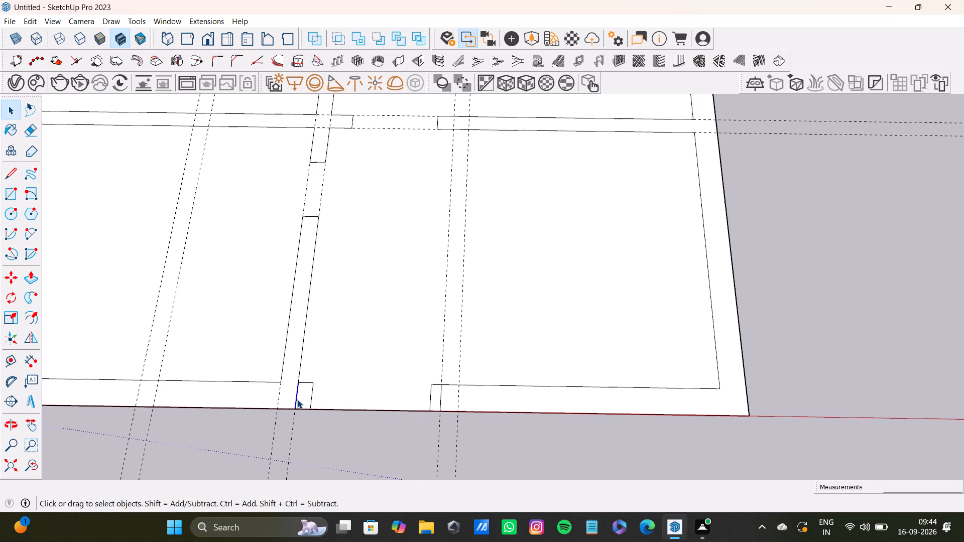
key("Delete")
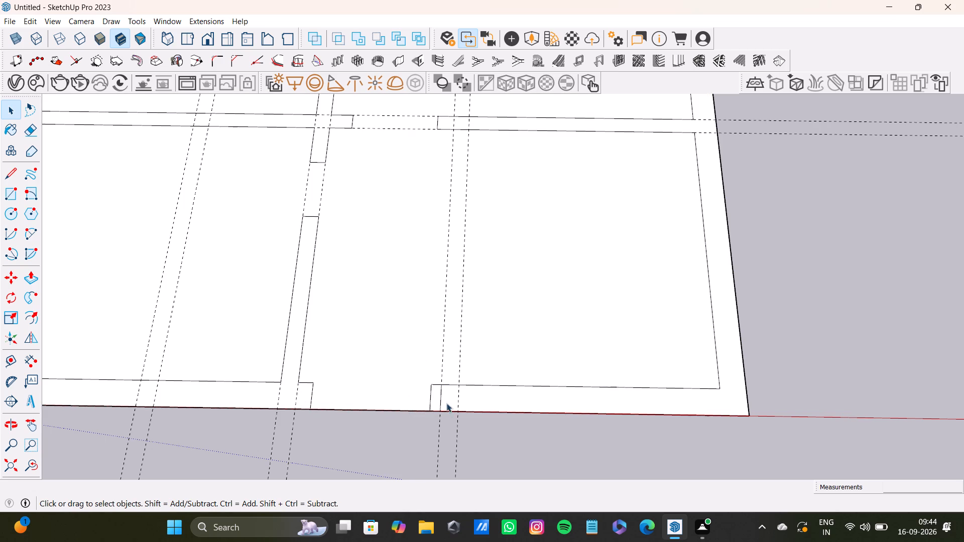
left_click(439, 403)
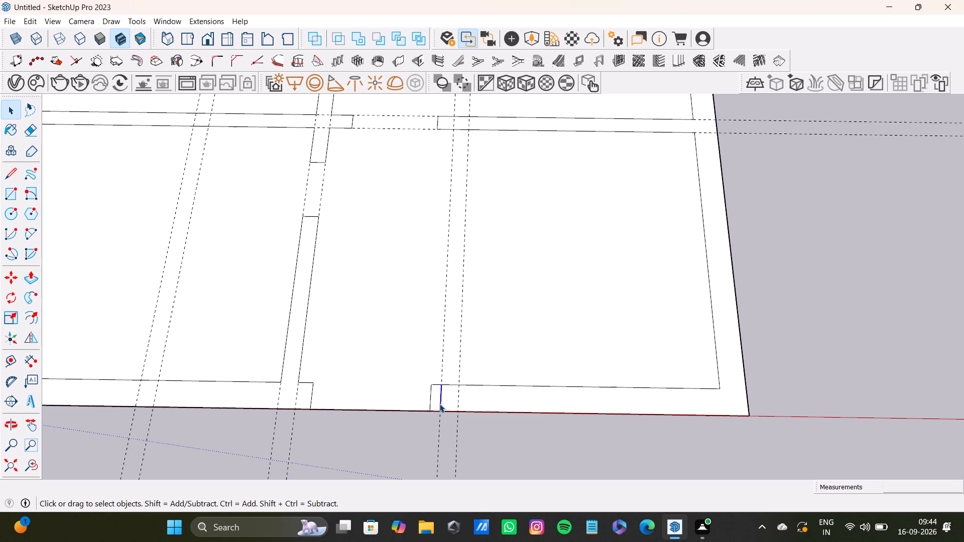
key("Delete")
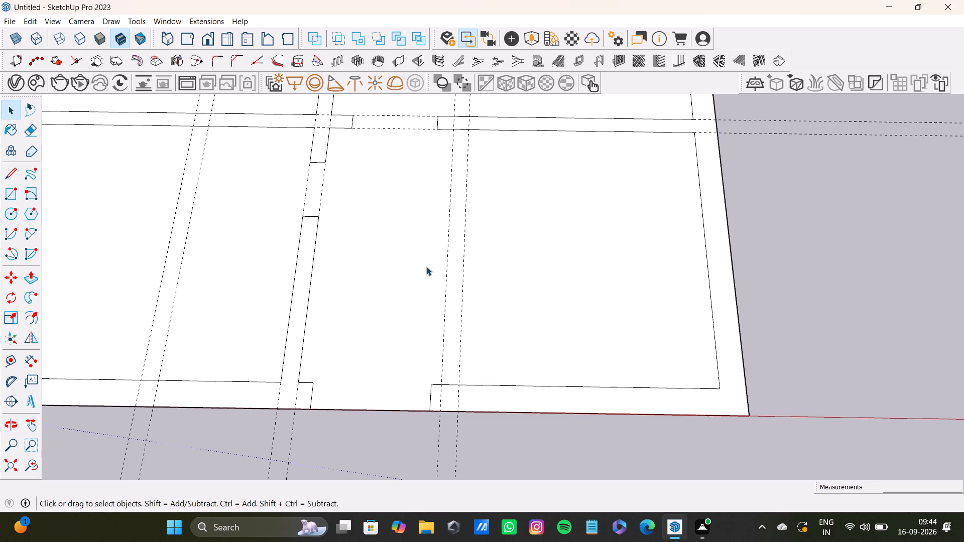
Examine the partitions, doorway openings and wall junctions across the whole floor plan.
scroll(427, 267, "down", 8)
middle_click_drag(425, 257, 425, 384, "shift")
scroll(377, 203, "up", 6)
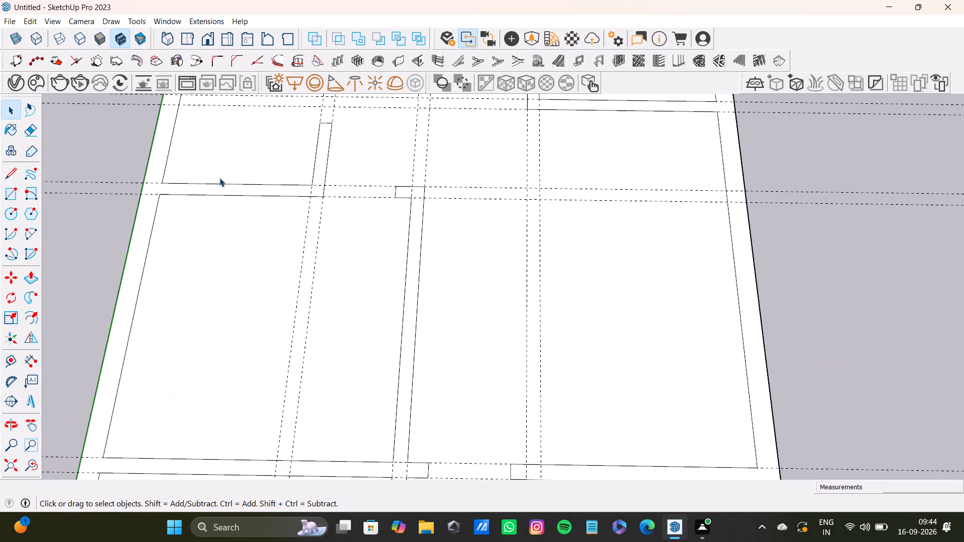
scroll(383, 221, "up", 8)
scroll(391, 212, "down", 15)
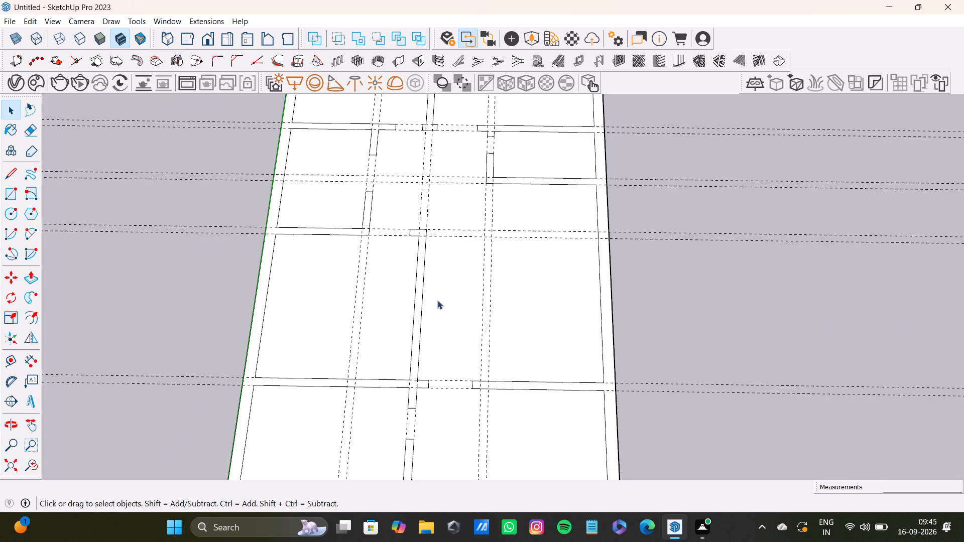
middle_click_drag(439, 303, 457, 420, "shift")
scroll(409, 287, "up", 9)
middle_click_drag(384, 218, 375, 349, "shift")
scroll(375, 348, "up", 6, "shift")
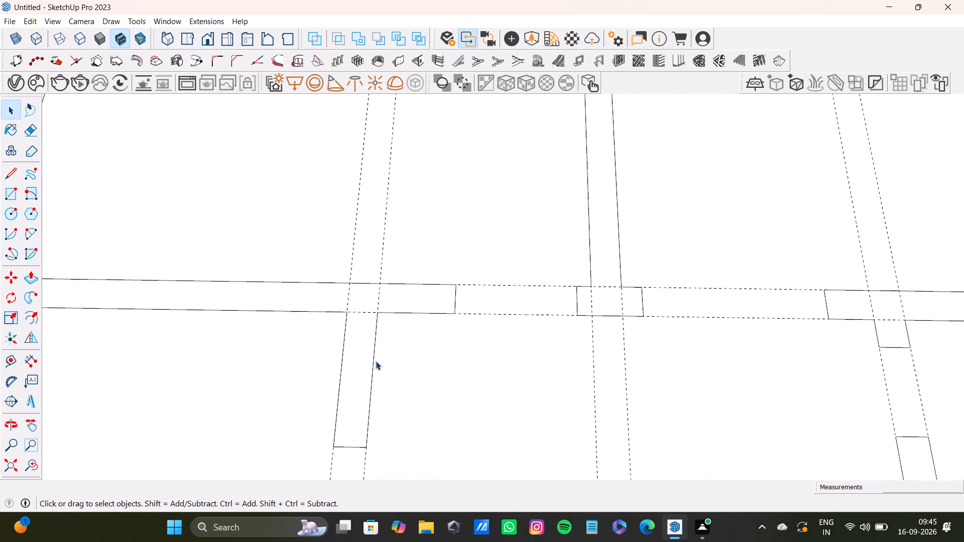
scroll(511, 382, "down", 14)
scroll(624, 414, "down", 2)
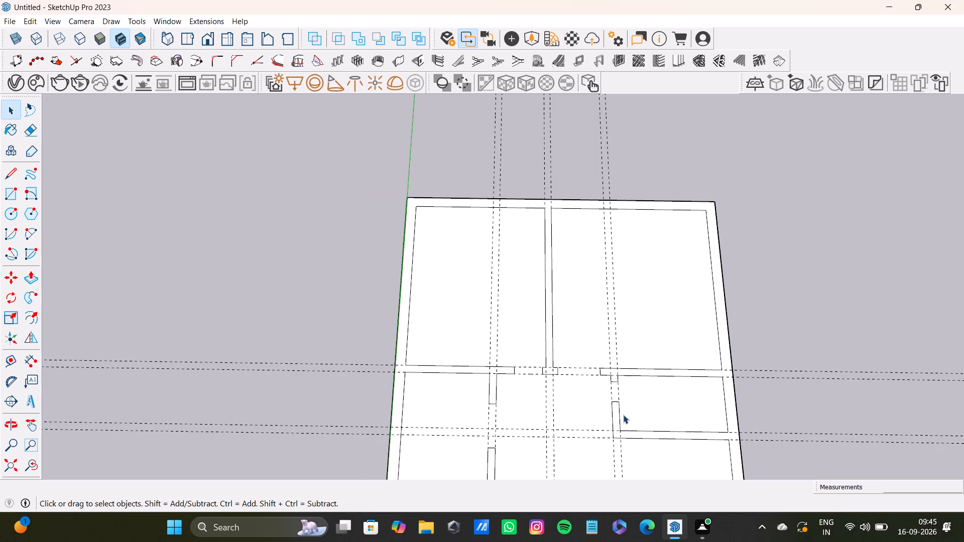
middle_click_drag(623, 415, 561, 231)
scroll(555, 215, "up", 4)
scroll(533, 262, "down", 5)
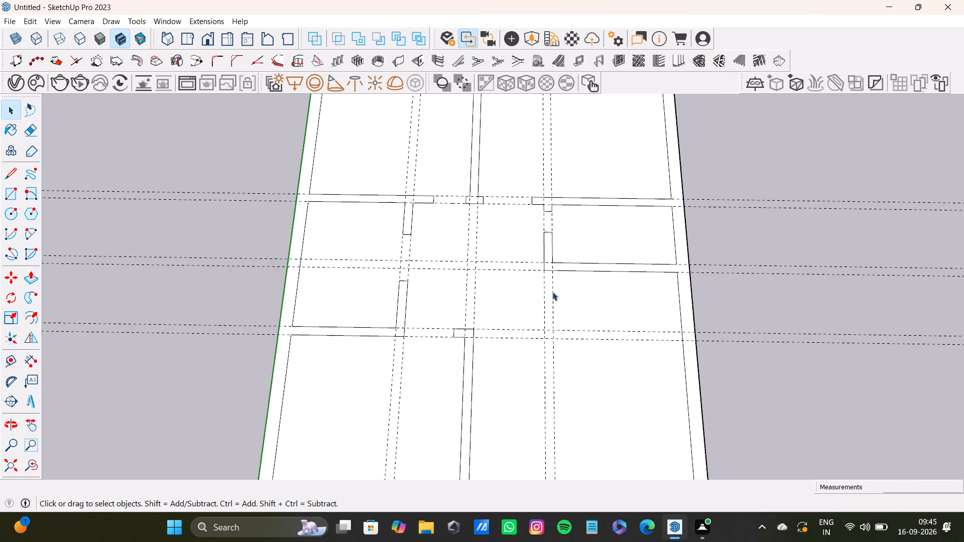
scroll(552, 292, "down", 1)
middle_click_drag(563, 304, 570, 148, "shift")
scroll(540, 277, "up", 9)
scroll(572, 322, "down", 5)
middle_click_drag(575, 320, 555, 165, "shift")
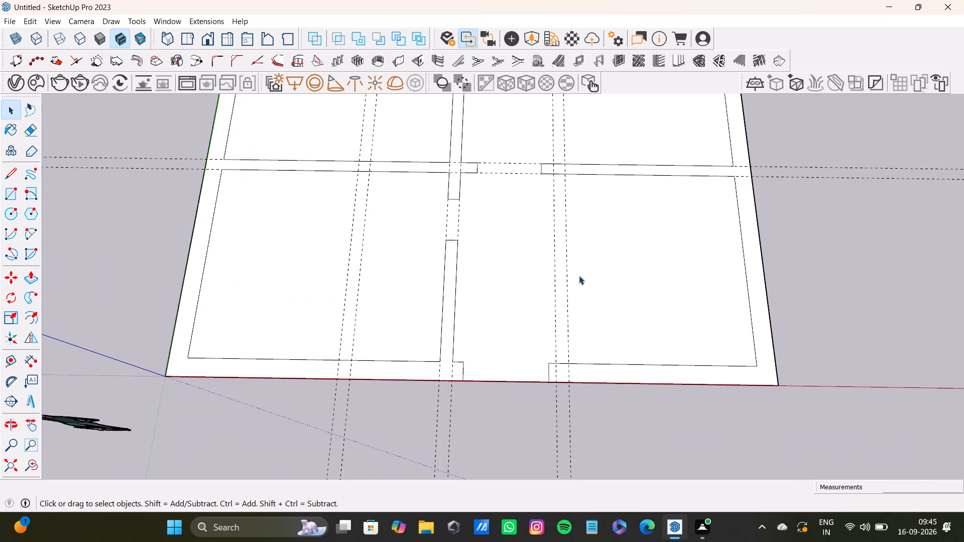
scroll(558, 347, "up", 3)
Push/Pull the connected wall face up to a height of 10'.
left_click(395, 380)
scroll(441, 373, "down", 3)
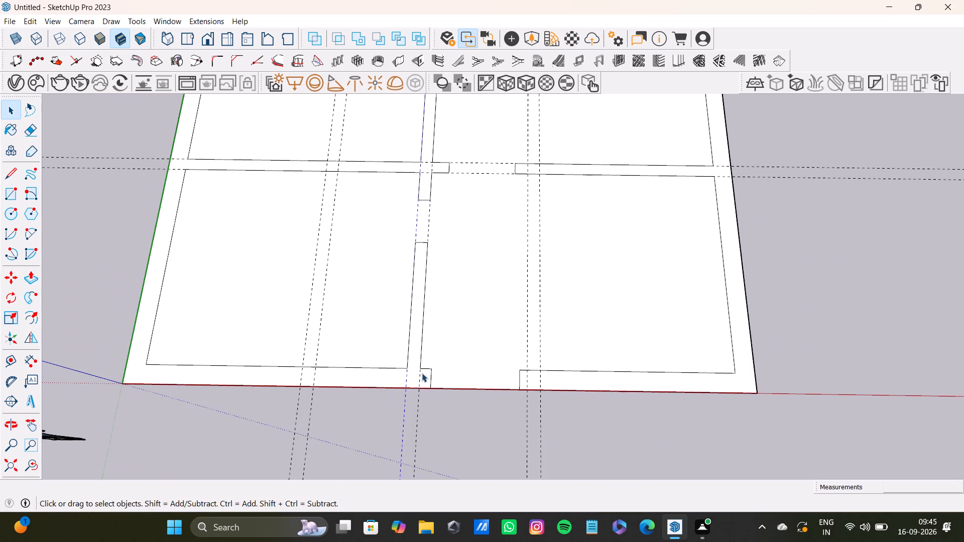
left_click(422, 375)
scroll(426, 379, "down", 9)
middle_click_drag(458, 341, 459, 430, "shift")
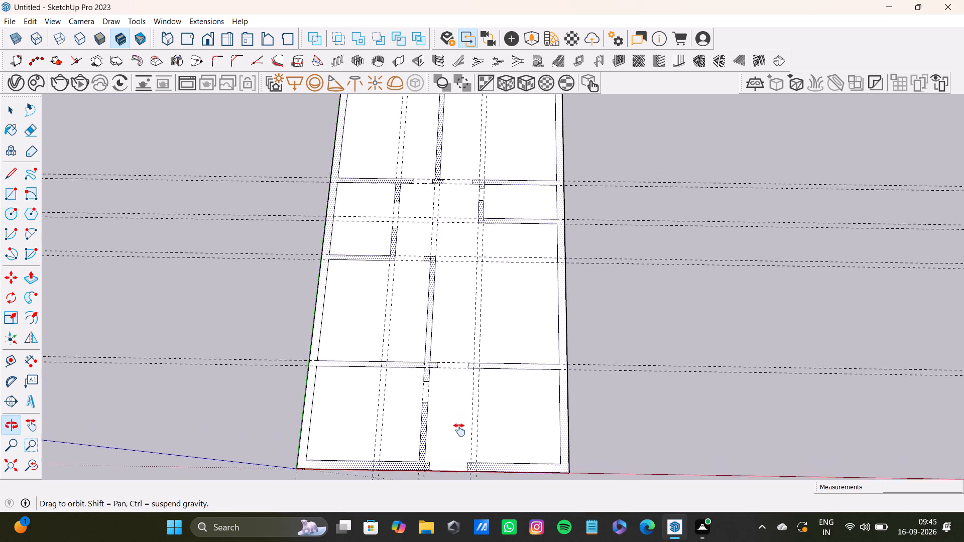
middle_click_drag(459, 430, 460, 434, "shift")
scroll(313, 233, "up", 7)
left_click(336, 239)
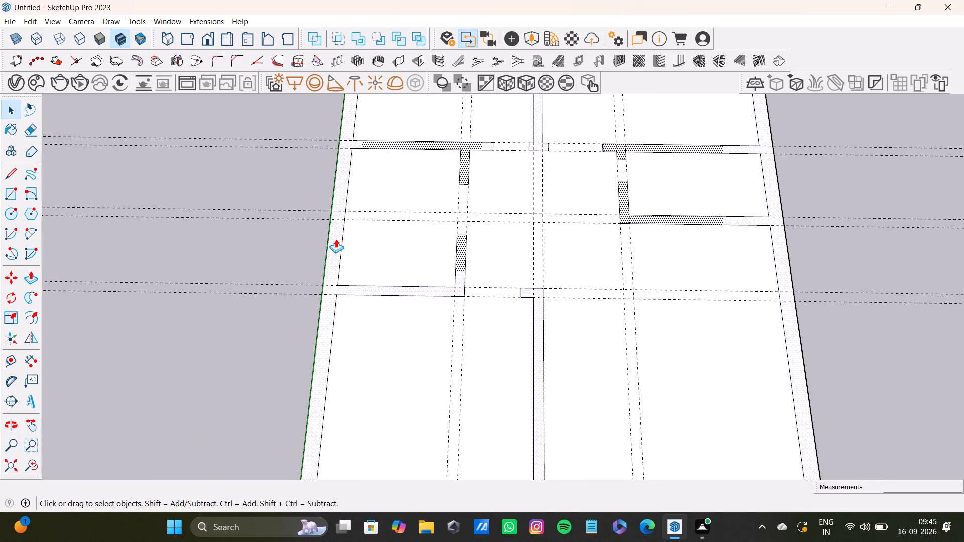
key("p")
left_click(326, 332)
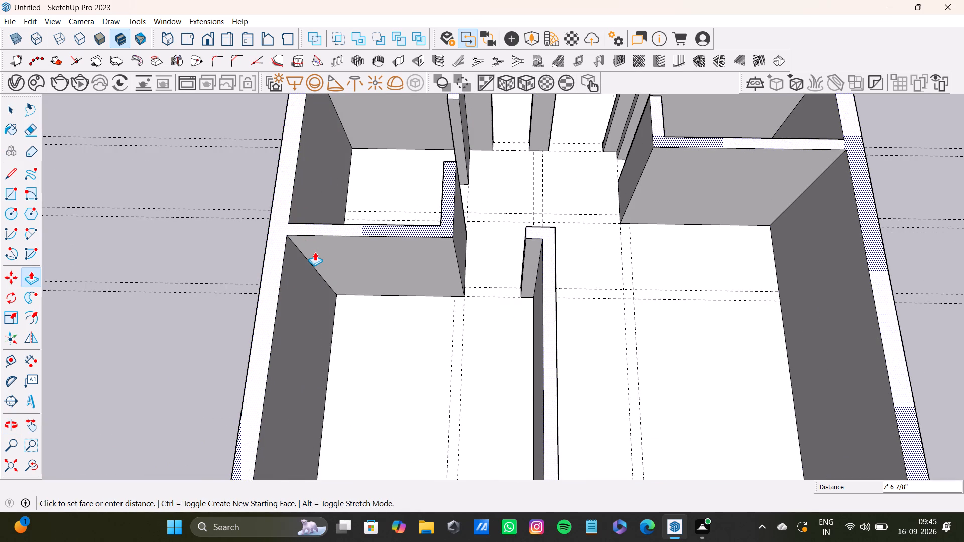
type("10")
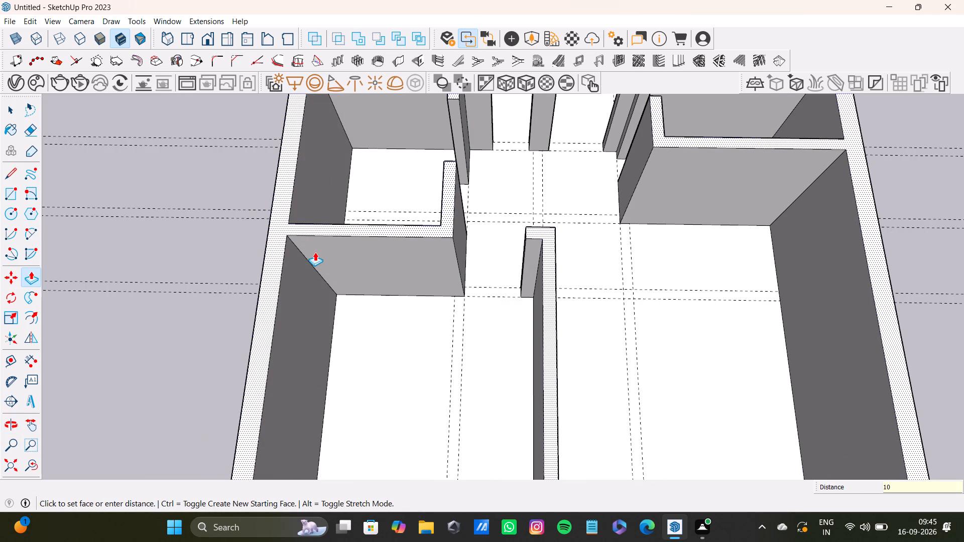
key("apostrophe")
key("Return")
scroll(344, 299, "down", 10)
key("space")
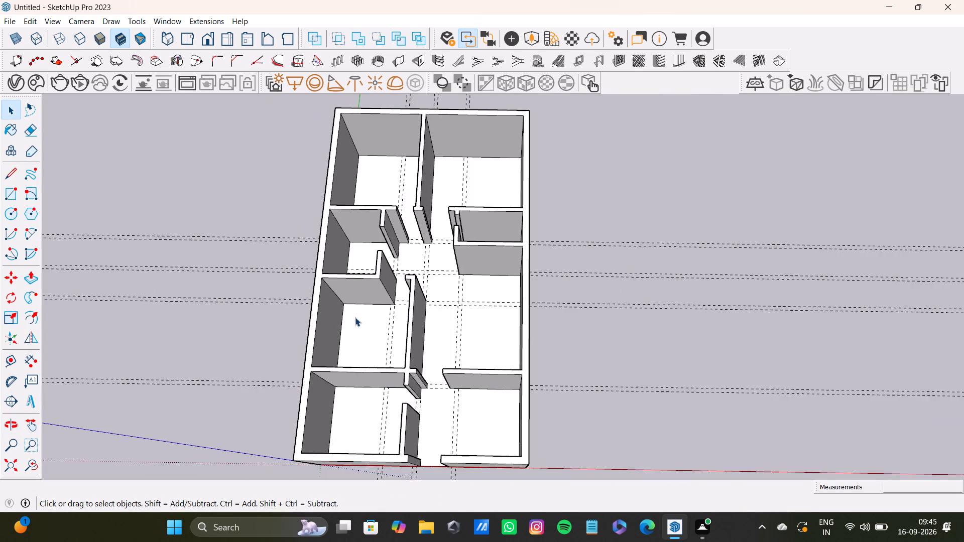
Delete all the guides from the model.
middle_click_drag(416, 311, 198, 268)
scroll(452, 243, "up", 4)
middle_click_drag(521, 264, 368, 306)
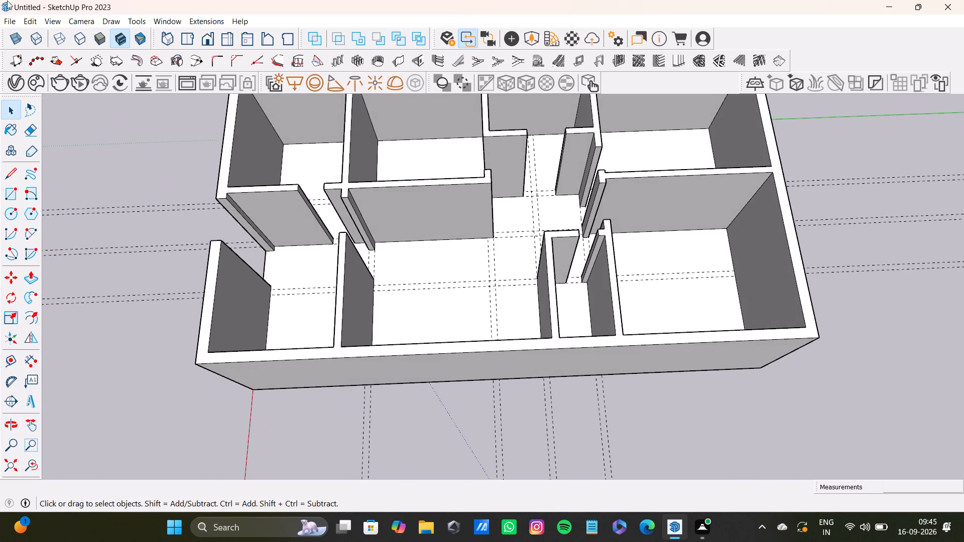
left_click(28, 21)
left_click(98, 129)
Push the doorway end face of the lengthwise partition segment nearest the entrance wall back about 11 1/8".
scroll(457, 188, "down", 5)
middle_click_drag(468, 202, 504, 293, "shift")
scroll(417, 318, "up", 12)
middle_click_drag(412, 287, 343, 303)
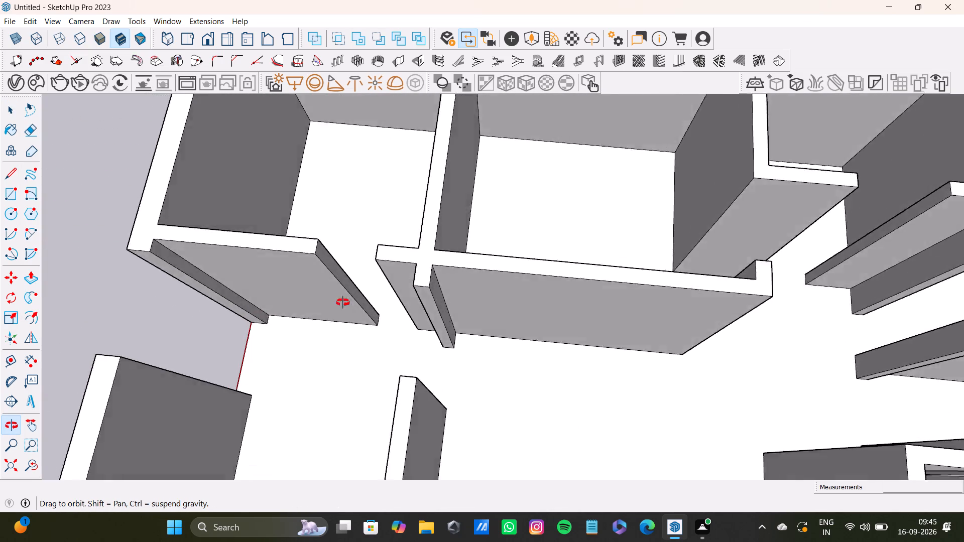
middle_click_drag(343, 303, 405, 305)
scroll(465, 288, "up", 3)
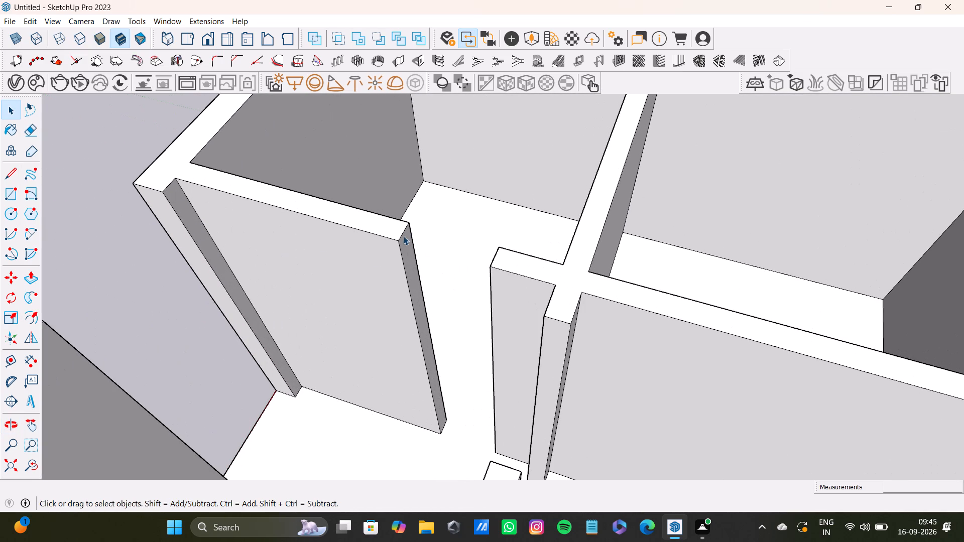
left_click(404, 243)
key("p")
left_click_drag(404, 243, 367, 233)
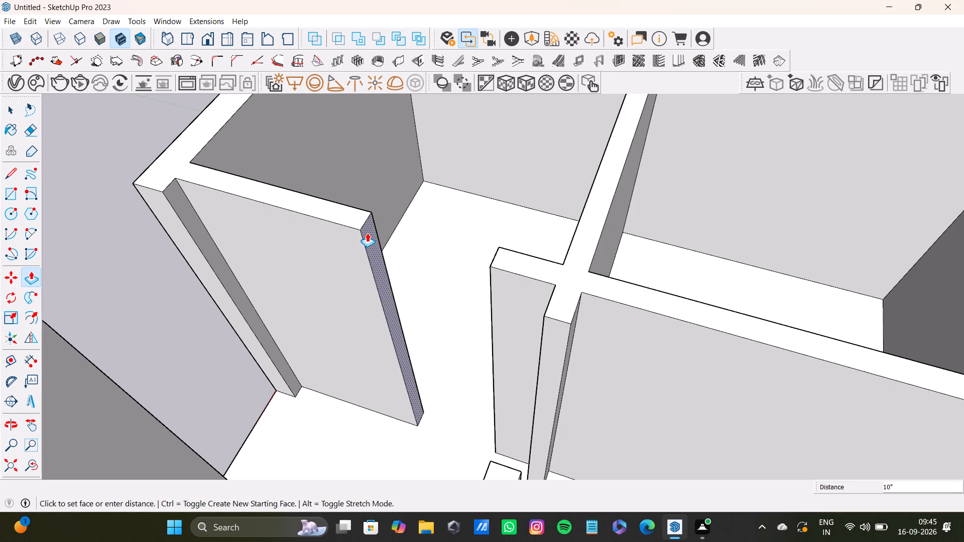
left_click_drag(367, 233, 363, 233)
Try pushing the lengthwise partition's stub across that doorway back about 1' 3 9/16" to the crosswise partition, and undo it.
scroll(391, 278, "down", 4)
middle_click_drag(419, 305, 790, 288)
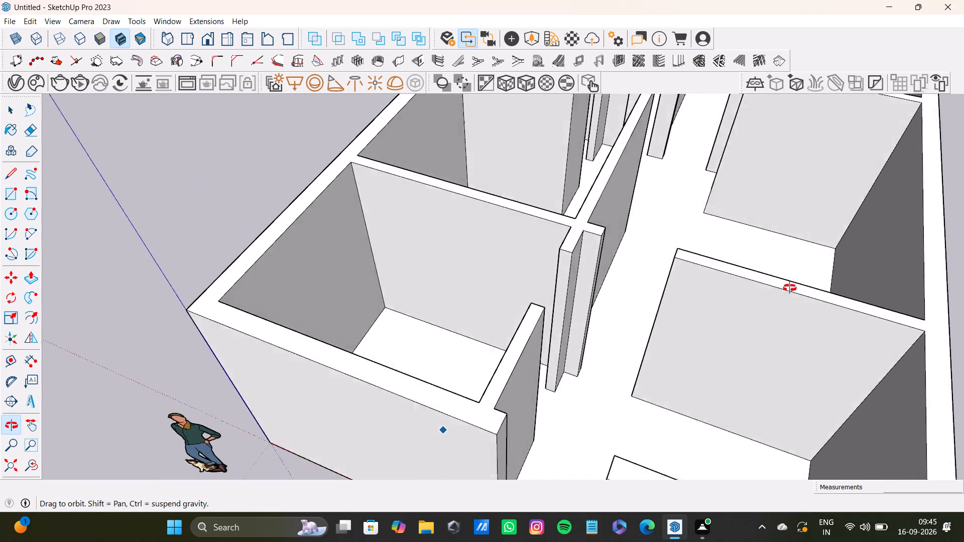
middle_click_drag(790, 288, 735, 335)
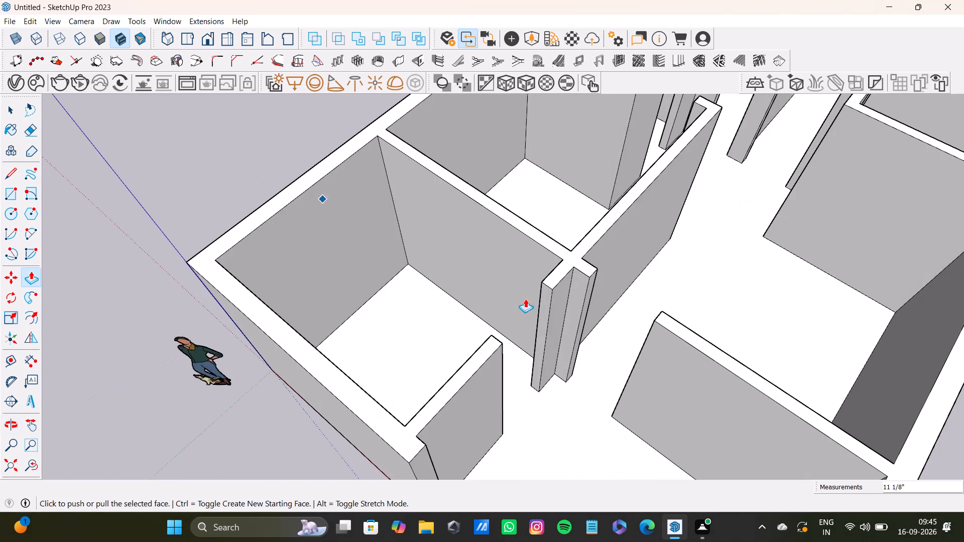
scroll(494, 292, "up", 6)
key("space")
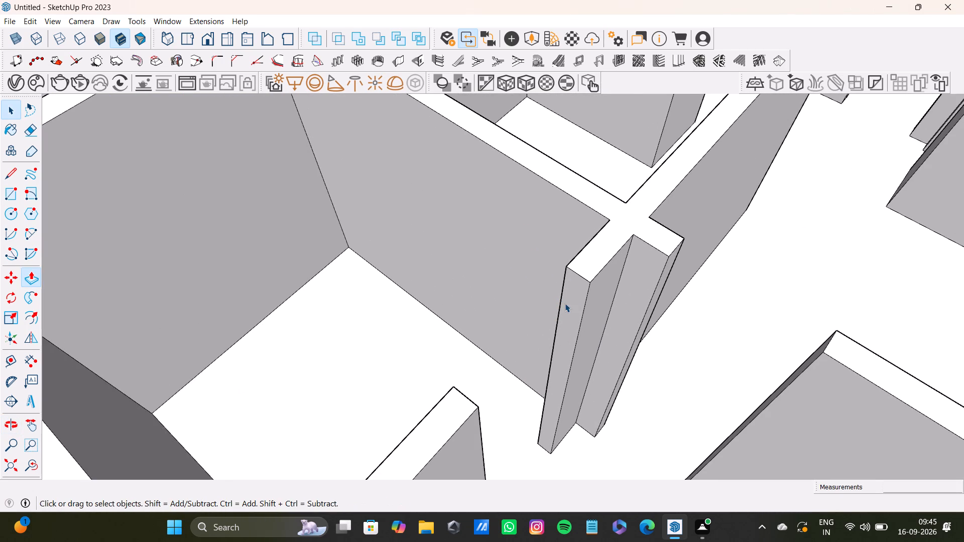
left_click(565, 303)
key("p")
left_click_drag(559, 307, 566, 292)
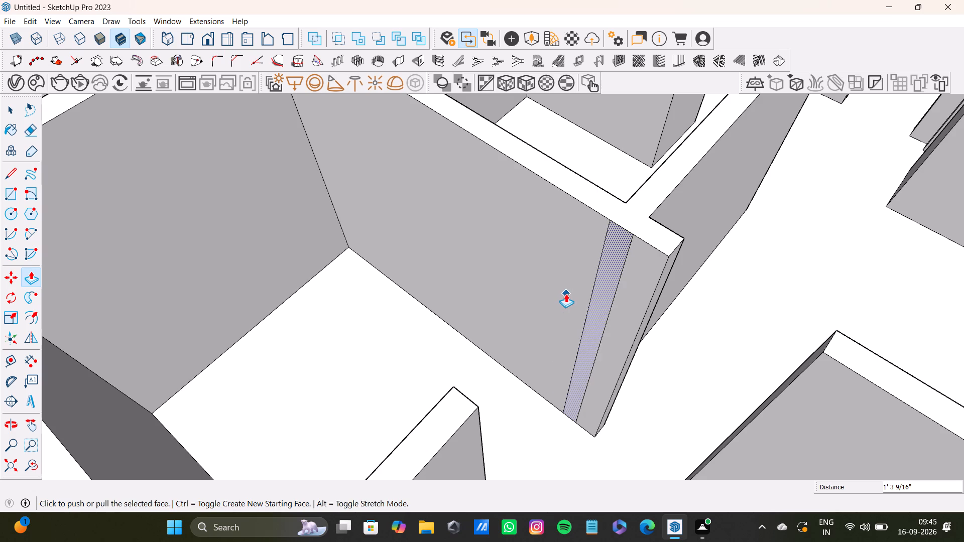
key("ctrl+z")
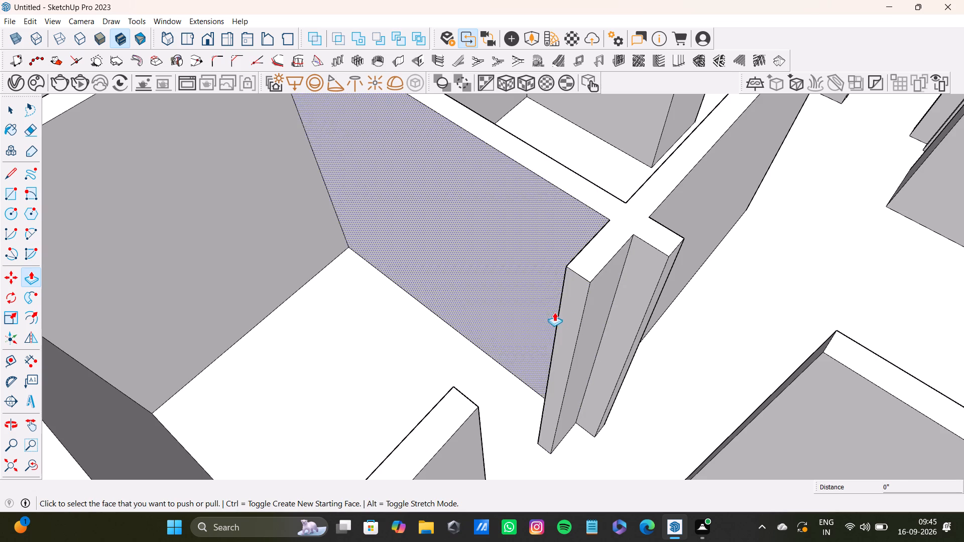
Push the lengthwise partition's stub at the first crosswise partition back about 11" toward that partition.
left_click_drag(569, 309, 597, 277)
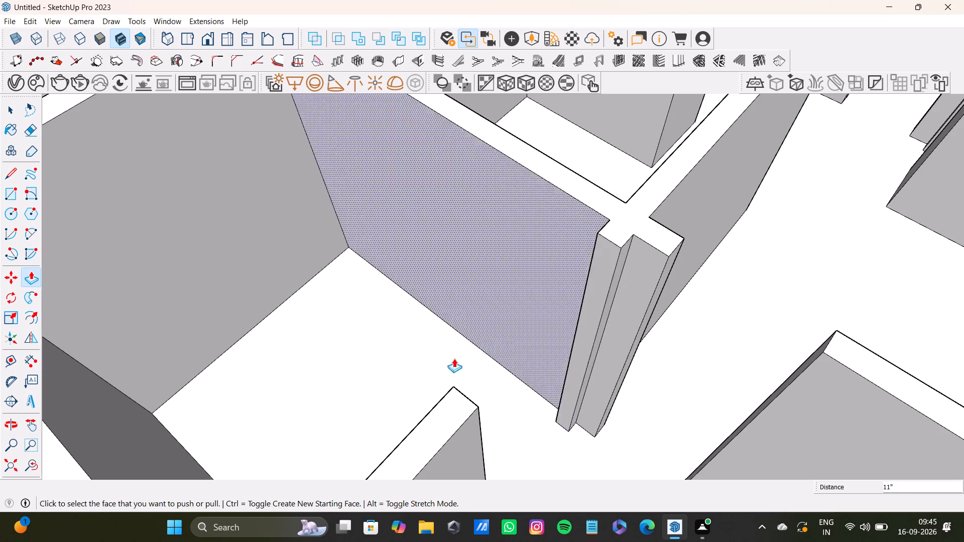
Pull the doorway end face of the lengthwise partition segment nearest the entrance wall out about 1' 2 7/16".
scroll(453, 360, "down", 8)
middle_click_drag(548, 389, 200, 350)
scroll(290, 258, "up", 4)
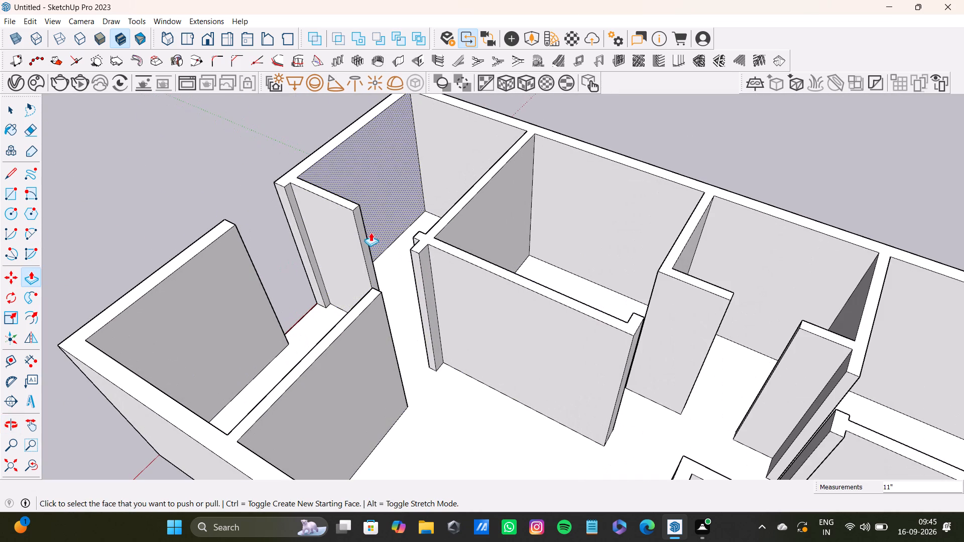
left_click_drag(366, 242, 382, 253)
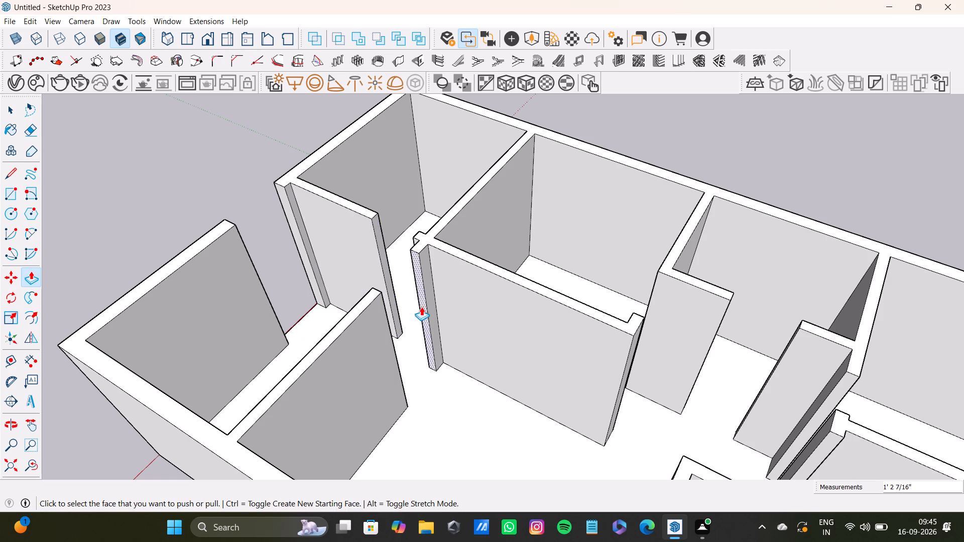
key("space")
Push back the end face of the short stub projecting past the lengthwise partition at the first crosswise junction.
scroll(423, 307, "down", 5)
middle_click_drag(427, 318, 564, 404)
scroll(444, 337, "up", 7)
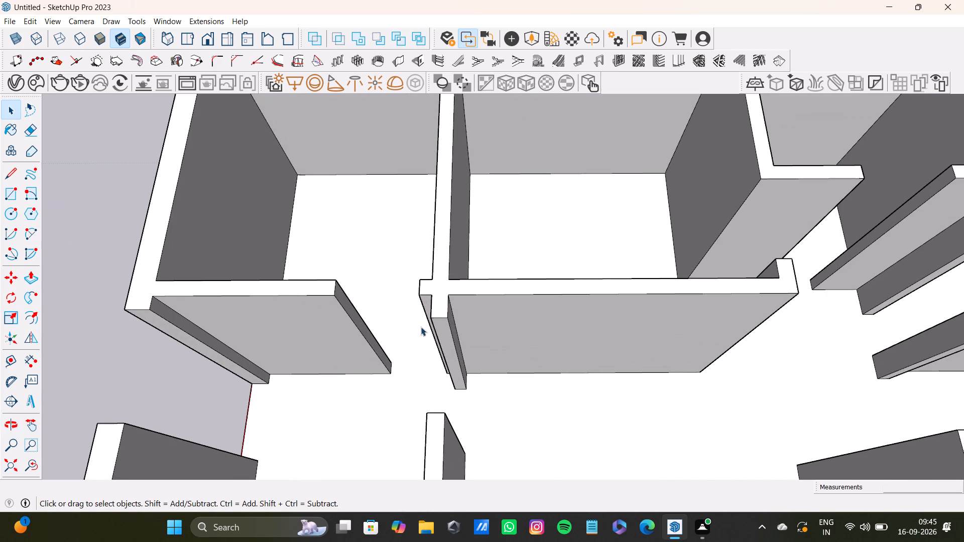
left_click(446, 329)
key("p")
left_click_drag(446, 329, 446, 322)
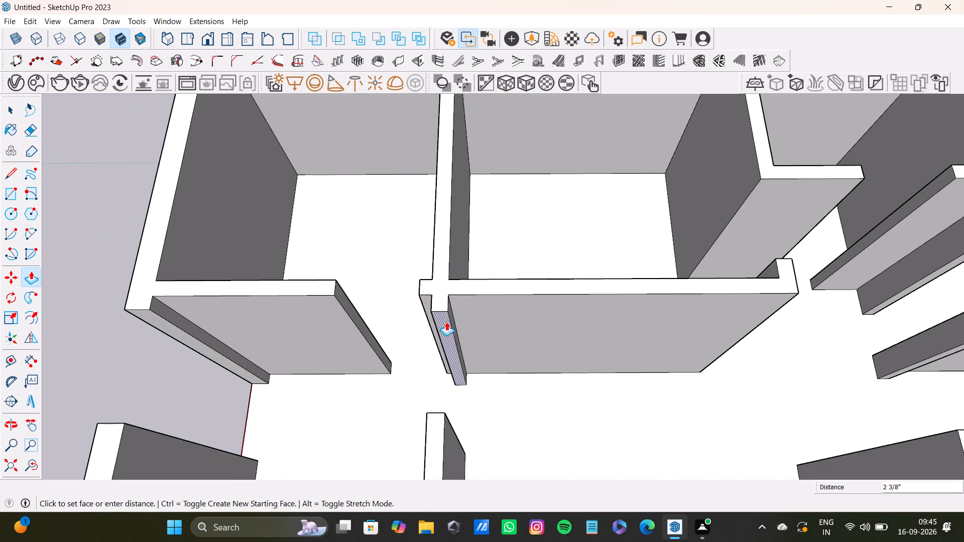
left_click_drag(446, 322, 446, 319)
scroll(475, 334, "down", 4)
key("space")
Place a vertical guide 6" from the outer corner edge on the third room's lengthwise partition face.
scroll(480, 342, "down", 8)
middle_click_drag(477, 374, 327, 398)
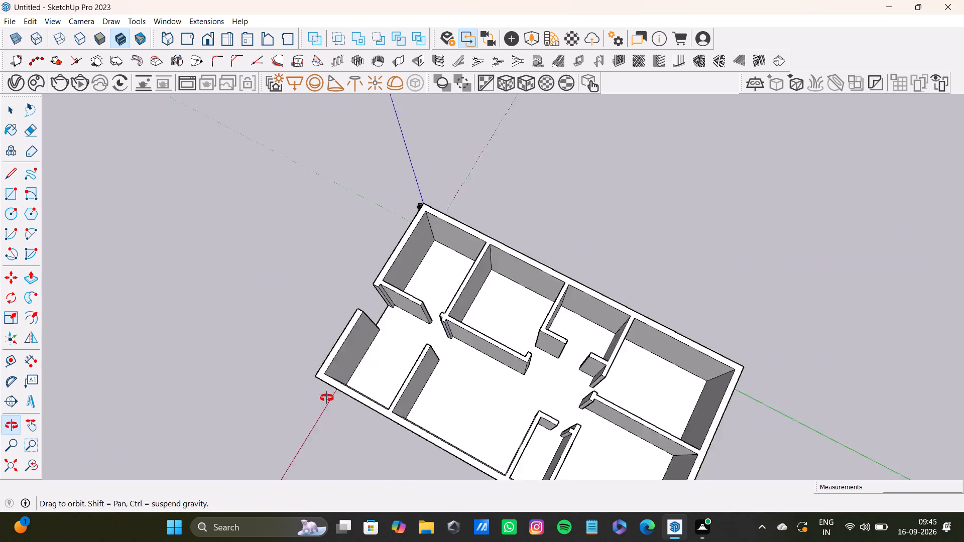
middle_click_drag(327, 398, 253, 363)
scroll(377, 255, "up", 11)
scroll(431, 334, "down", 8)
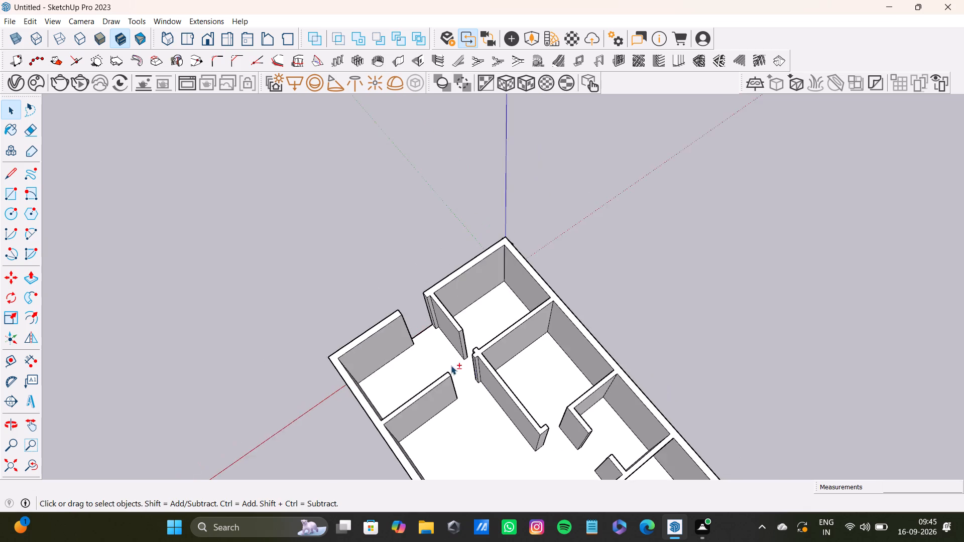
middle_click_drag(451, 365, 448, 292, "shift")
scroll(506, 343, "up", 5)
middle_click_drag(508, 343, 820, 417)
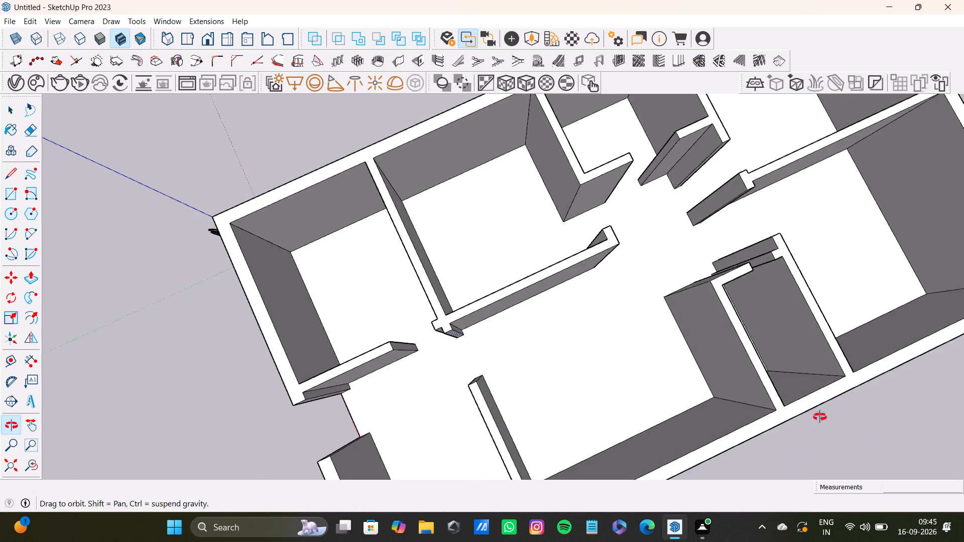
middle_click_drag(820, 417, 716, 349)
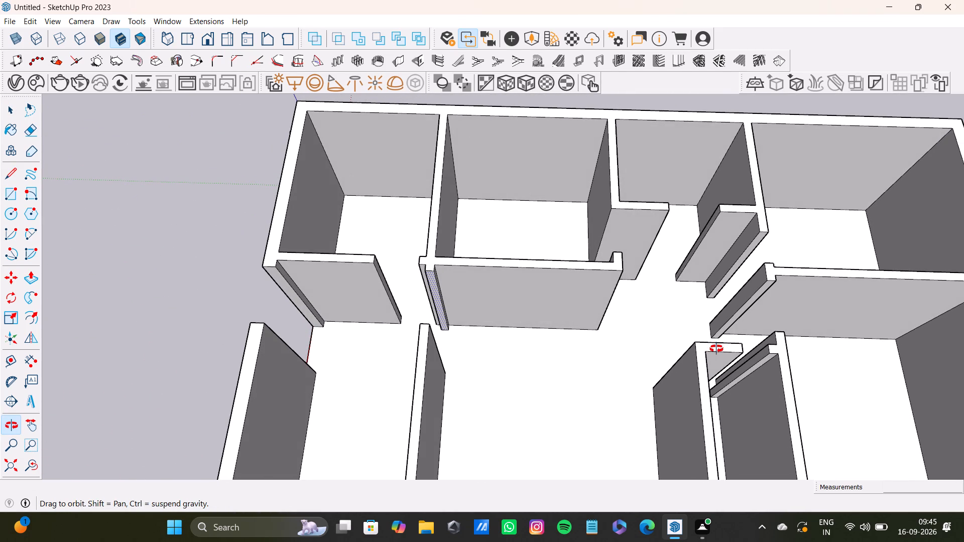
middle_click_drag(716, 349, 697, 392)
scroll(562, 273, "up", 3)
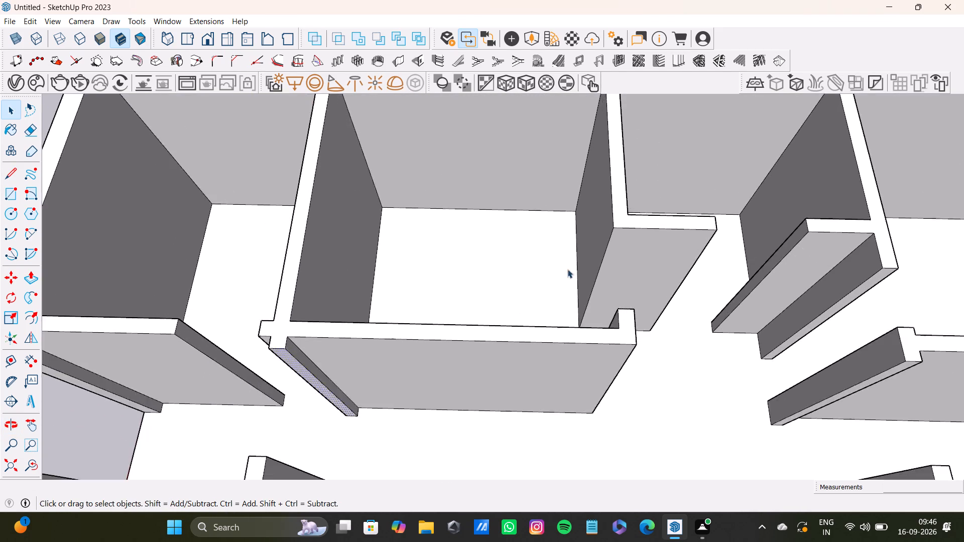
scroll(567, 269, "up", 4)
left_click(9, 355)
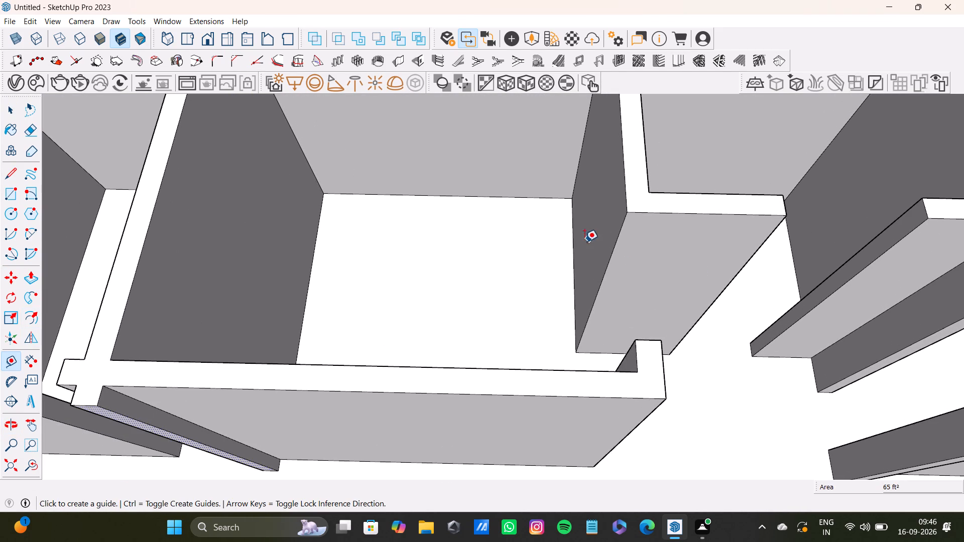
scroll(581, 246, "up", 4)
left_click(634, 280)
middle_click_drag(680, 280, 602, 296, "shift")
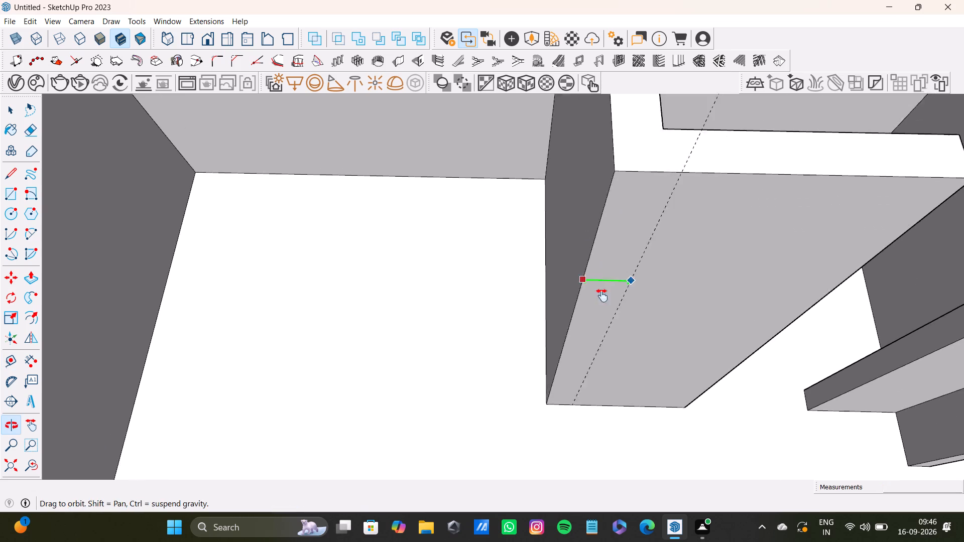
middle_click_drag(602, 296, 541, 345, "shift")
middle_click_drag(532, 309, 517, 213)
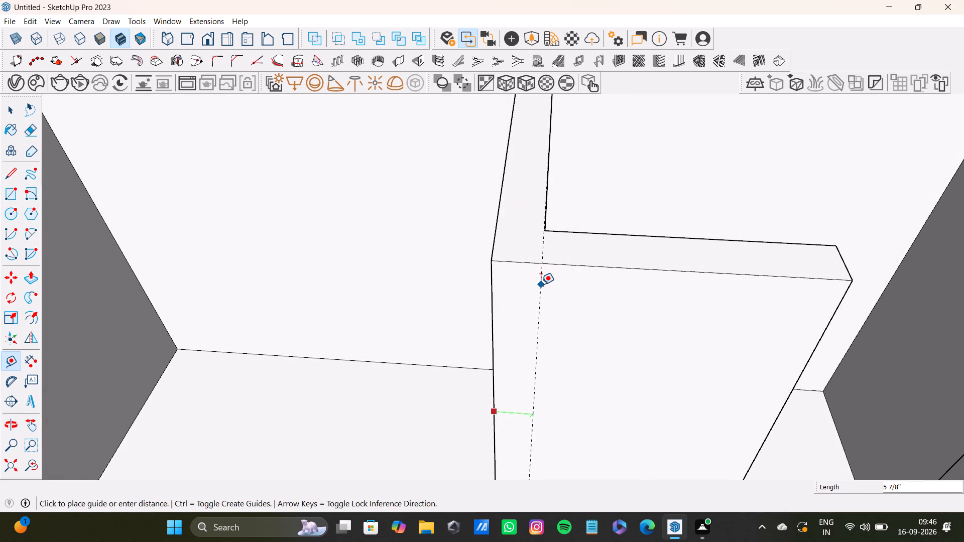
type("6\"")
key("Return")
Draw a vertical line along the 6" guide from the wall's top edge down to the floor.
key("l")
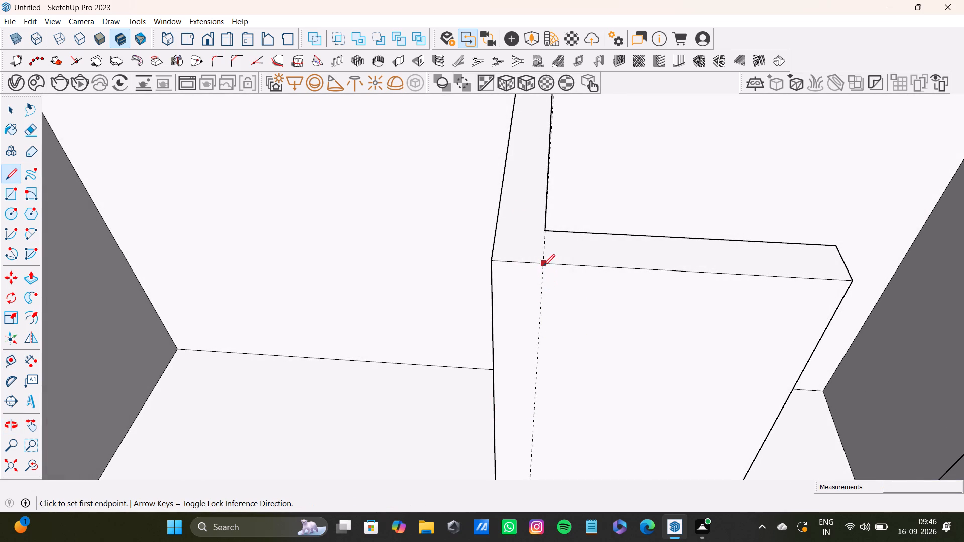
left_click(543, 266)
scroll(554, 372, "down", 2)
middle_click_drag(549, 384, 510, 259)
scroll(493, 323, "down", 3)
middle_click_drag(506, 363, 492, 266)
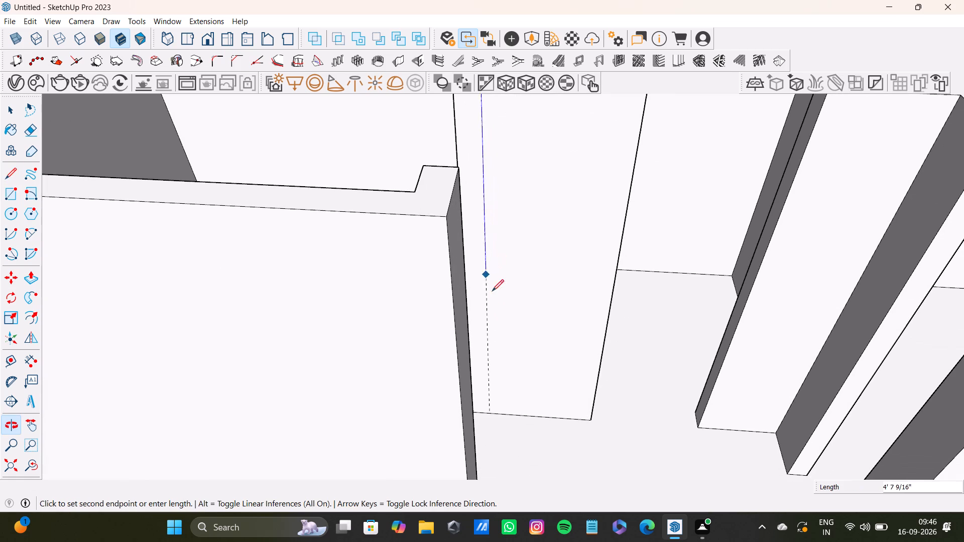
left_click(492, 415)
key("space")
Push/Pull the 6" strip at the third room's corner outward to form a shallow door stub.
scroll(463, 261, "down", 4)
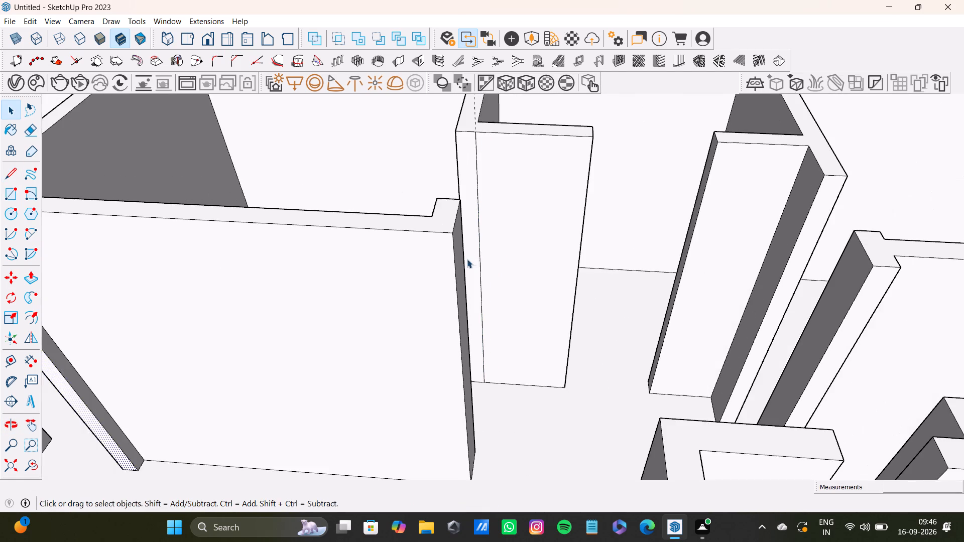
middle_click_drag(480, 249, 476, 362, "shift")
scroll(460, 287, "up", 7)
left_click(460, 282)
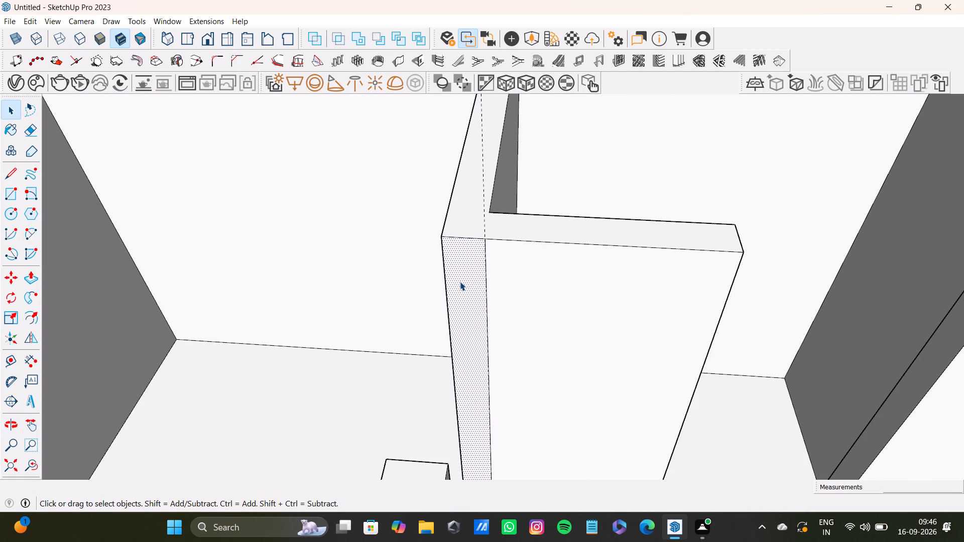
key("p")
left_click_drag(459, 281, 449, 294)
key("space")
scroll(449, 293, "down", 8)
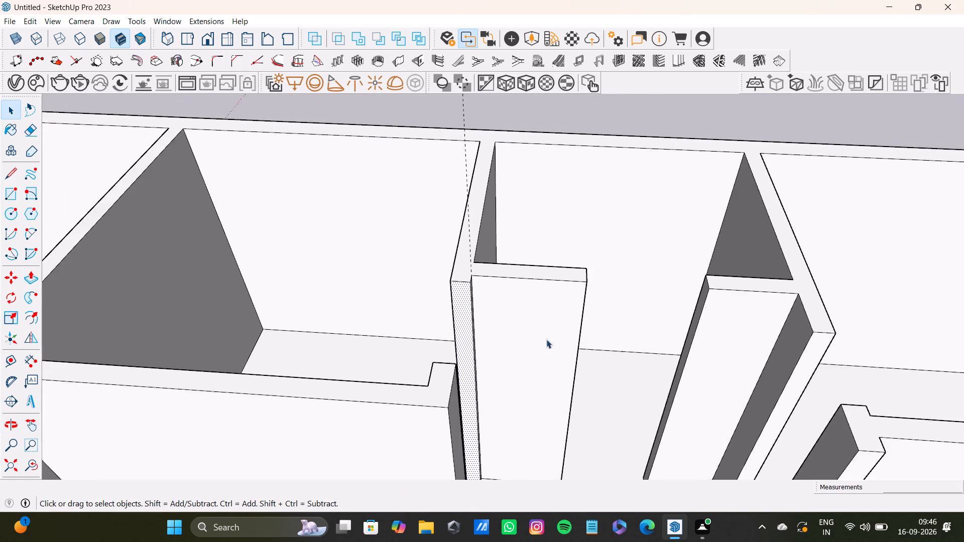
middle_click_drag(547, 339, 364, 320)
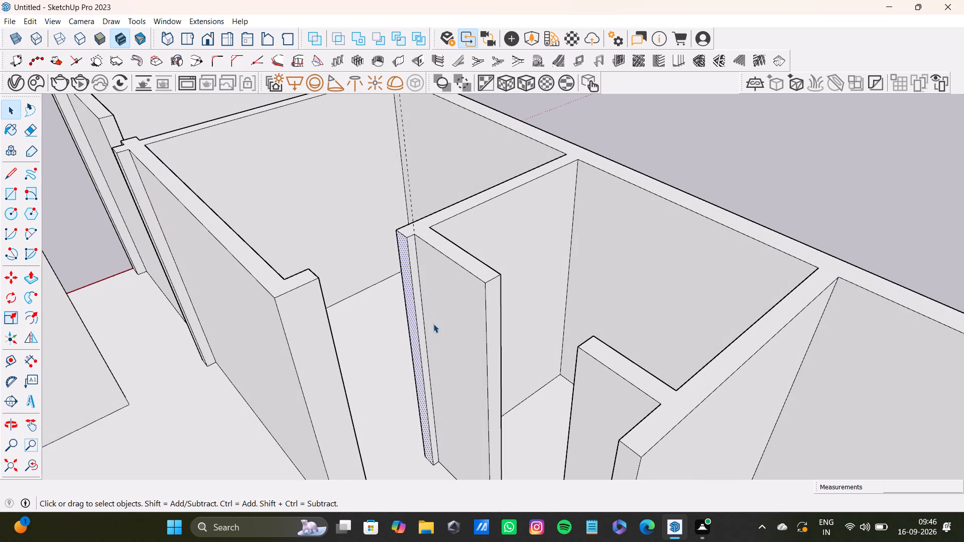
middle_click_drag(433, 324, 548, 323)
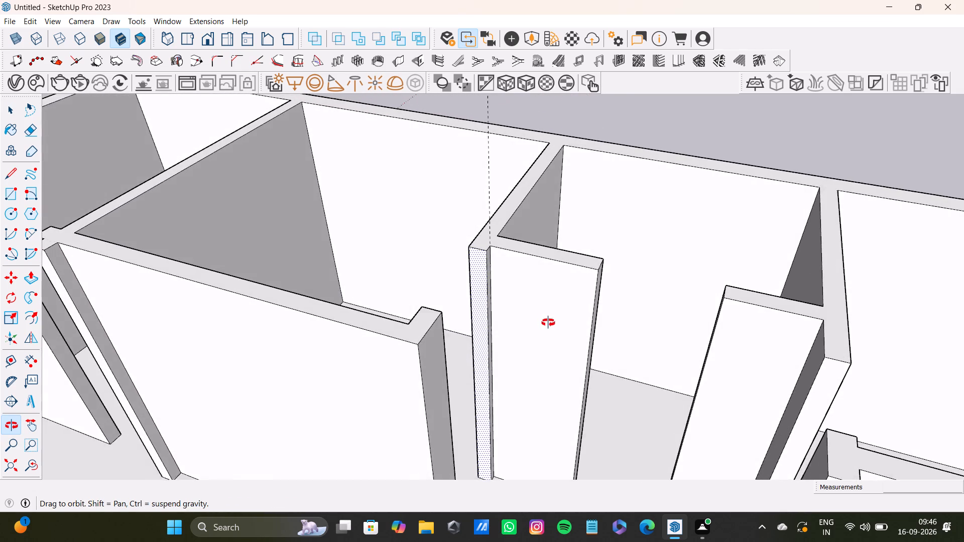
middle_click_drag(548, 323, 547, 317)
left_click(483, 267)
key("p")
left_click(477, 267)
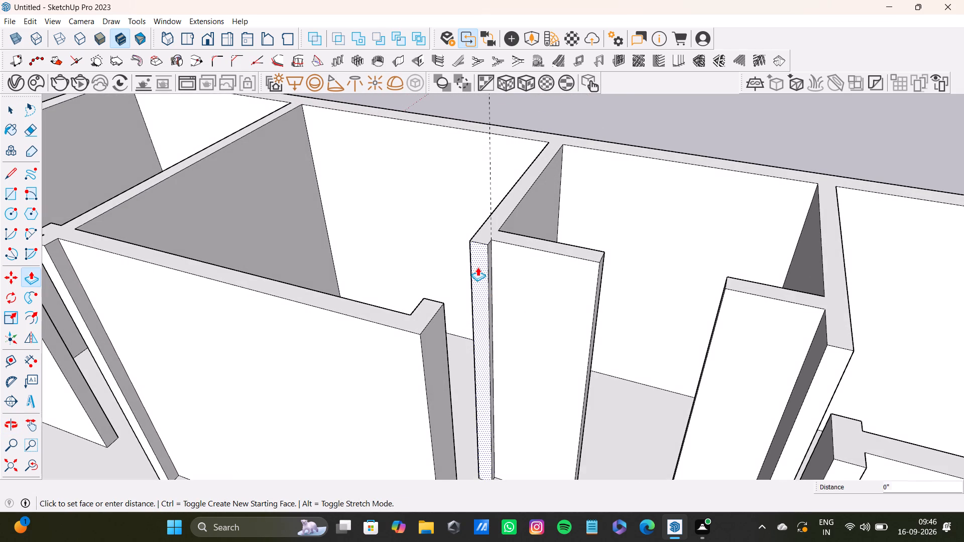
key("space")
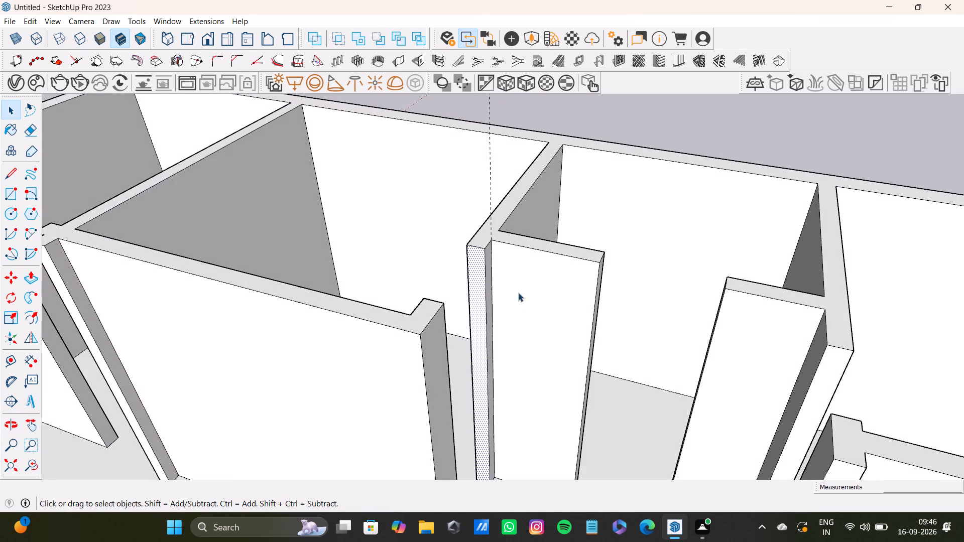
Push back the end face of the stub opposite, on the crosswise partition between the third and fourth rooms.
scroll(461, 317, "down", 10)
middle_click_drag(474, 336, 526, 336, "shift")
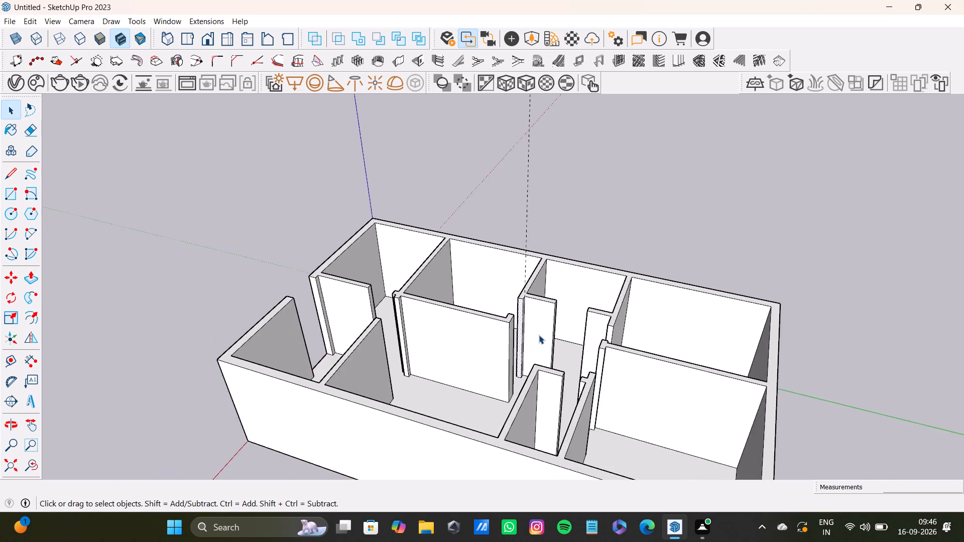
scroll(539, 334, "up", 8)
middle_click_drag(541, 331, 631, 428)
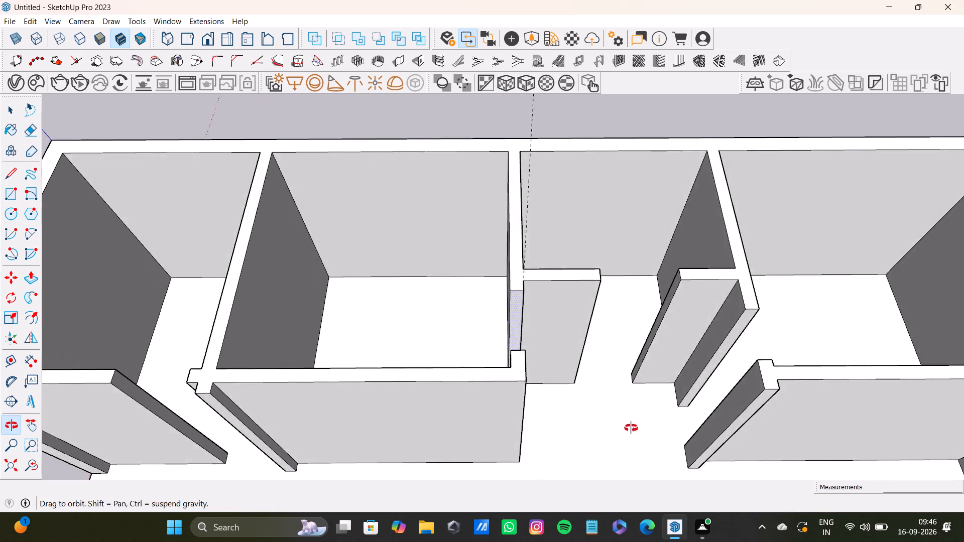
middle_click_drag(631, 428, 598, 455)
middle_click_drag(615, 357, 387, 369, "shift")
scroll(312, 337, "up", 5)
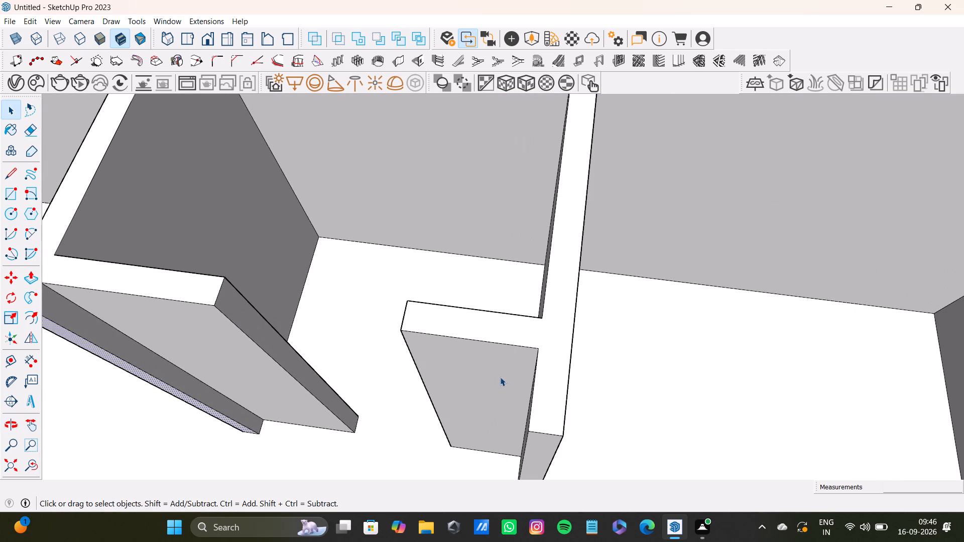
middle_click_drag(500, 377, 771, 371)
left_click(604, 326)
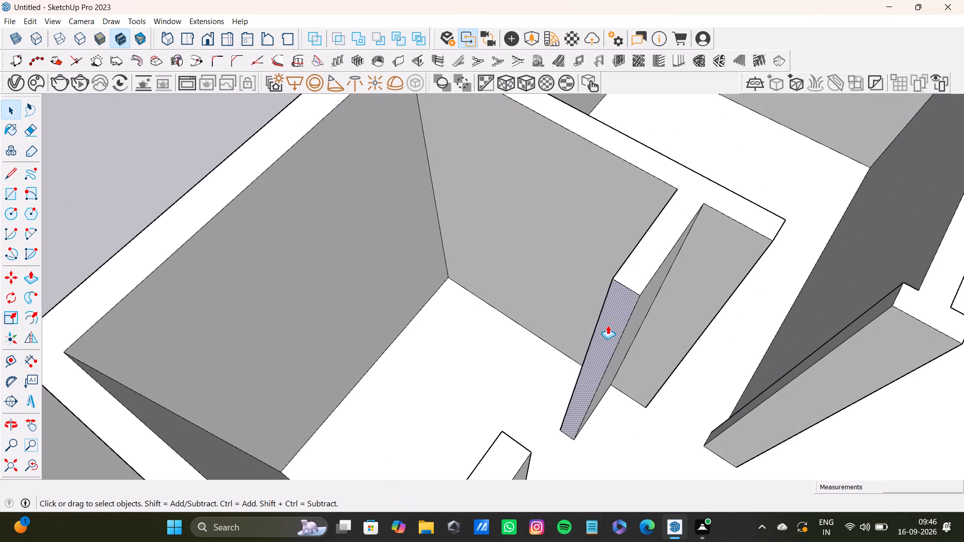
key("p")
left_click_drag(608, 325, 649, 258)
key("space")
Pull the doorway end face of the third room's lengthwise partition out about 2 1/2' toward the shortened stub.
scroll(660, 299, "down", 5)
middle_click_drag(686, 324, 272, 325)
left_click(343, 290)
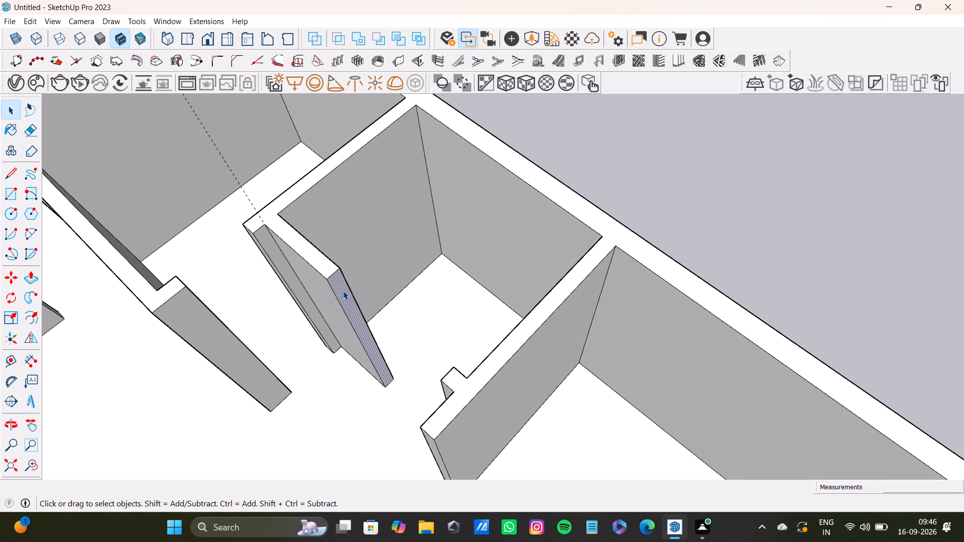
key("p")
left_click_drag(343, 291, 399, 342)
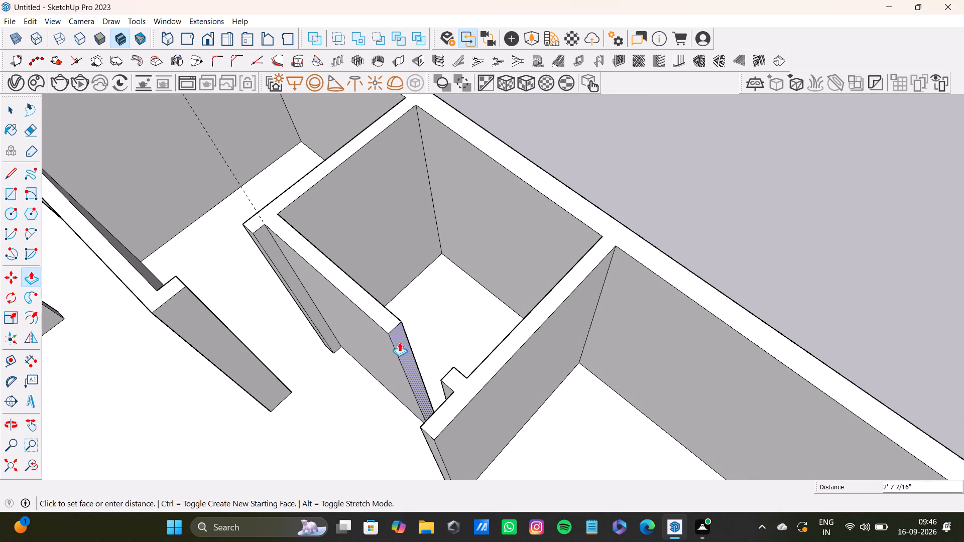
left_click_drag(399, 342, 396, 339)
key("space")
Push the doorway end face of the third room's lengthwise partition back about 4 1/8".
scroll(399, 344, "down", 8)
middle_click_drag(407, 363, 639, 288)
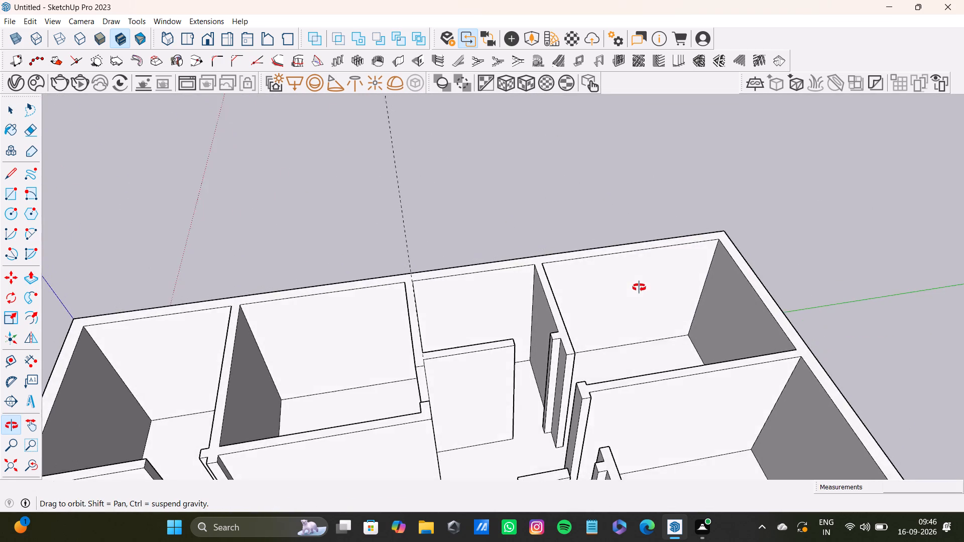
middle_click_drag(639, 288, 560, 194)
scroll(311, 292, "up", 5)
middle_click_drag(478, 272, 315, 302)
scroll(320, 324, "up", 3)
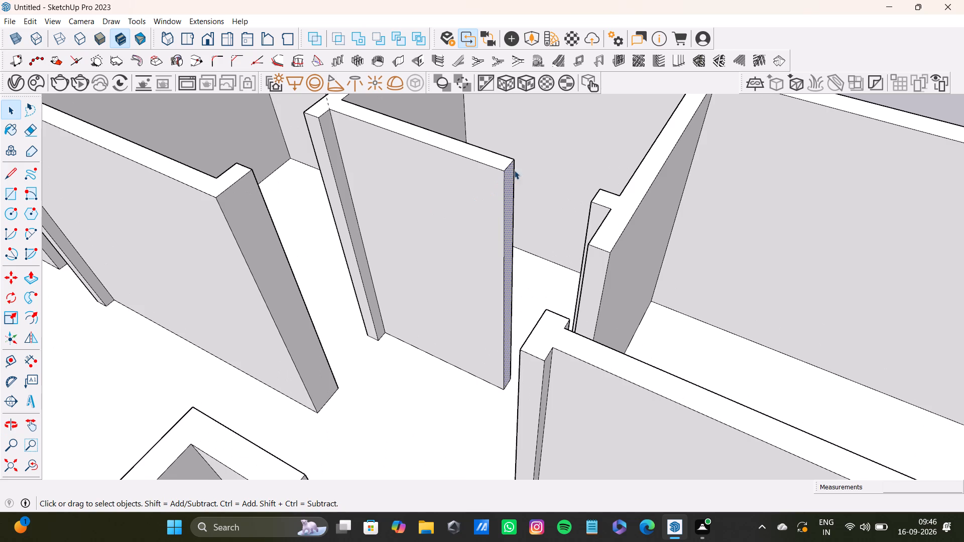
left_click(509, 185)
key("p")
left_click_drag(506, 184, 493, 181)
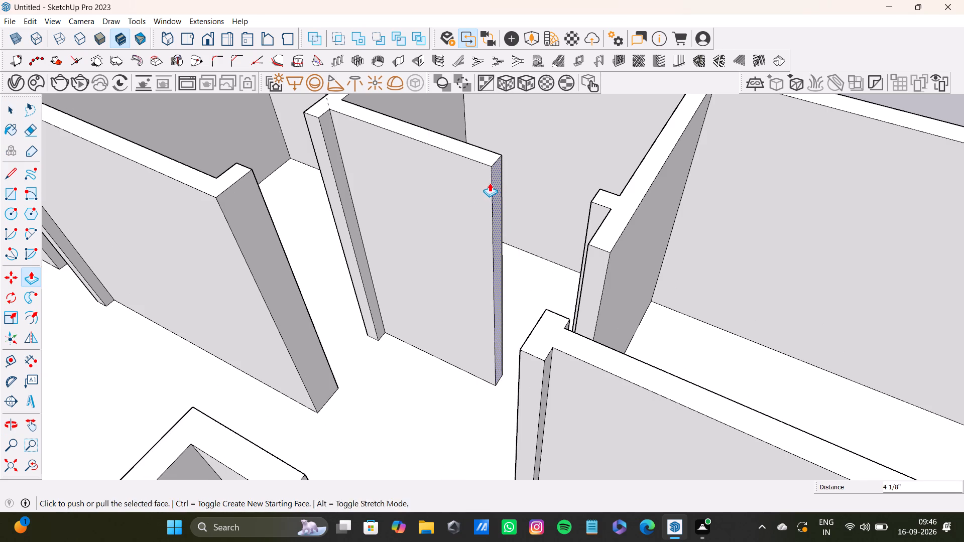
key("space")
Push/Pull the door stub on the crosswise partition between the narrow room and the corner room back about 1" to make it shallower.
scroll(484, 205, "down", 8)
scroll(413, 331, "down", 5)
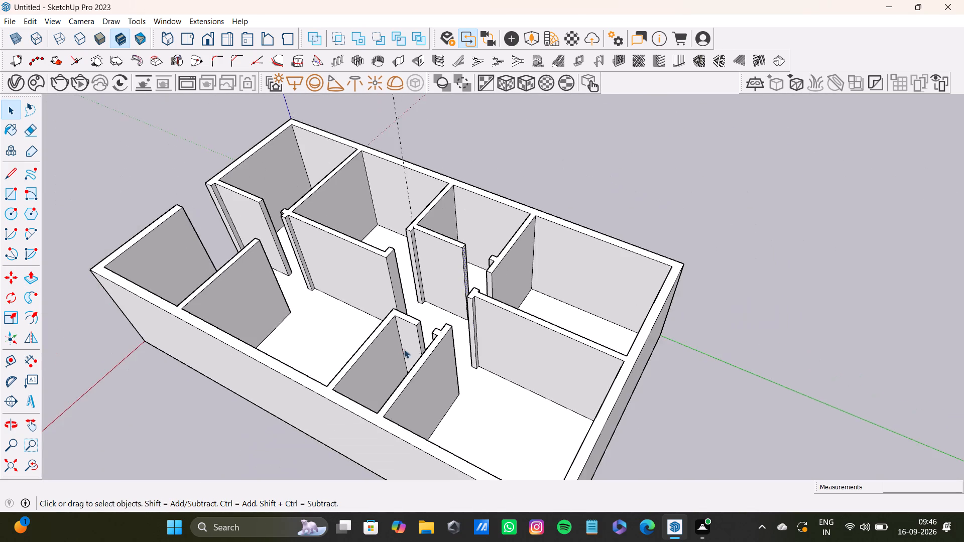
middle_click_drag(404, 349, 483, 358)
middle_click_drag(483, 364, 417, 472)
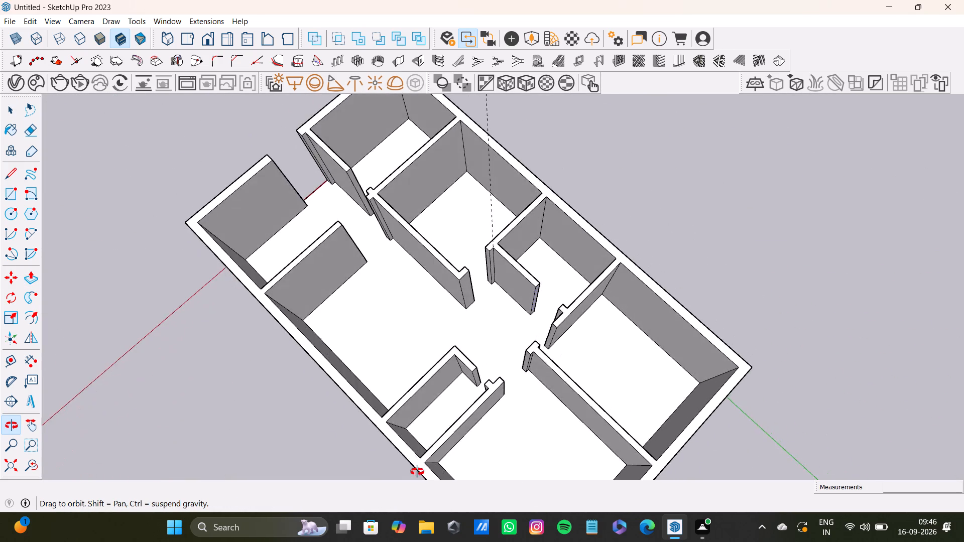
middle_click_drag(417, 472, 299, 458)
scroll(382, 395, "up", 8)
middle_click_drag(501, 349, 345, 405)
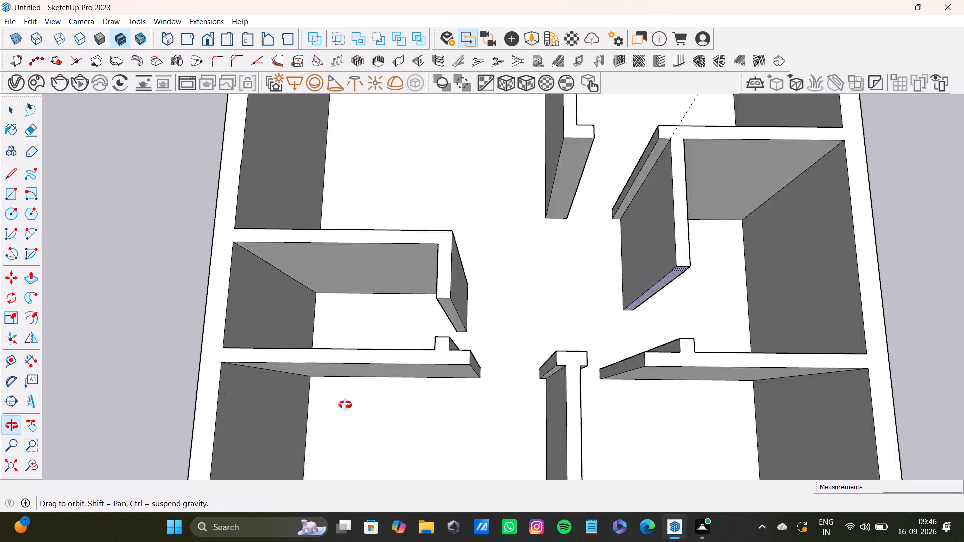
middle_click_drag(345, 405, 168, 401)
scroll(487, 258, "up", 2)
middle_click_drag(463, 263, 454, 373, "shift")
middle_click_drag(442, 392, 325, 336)
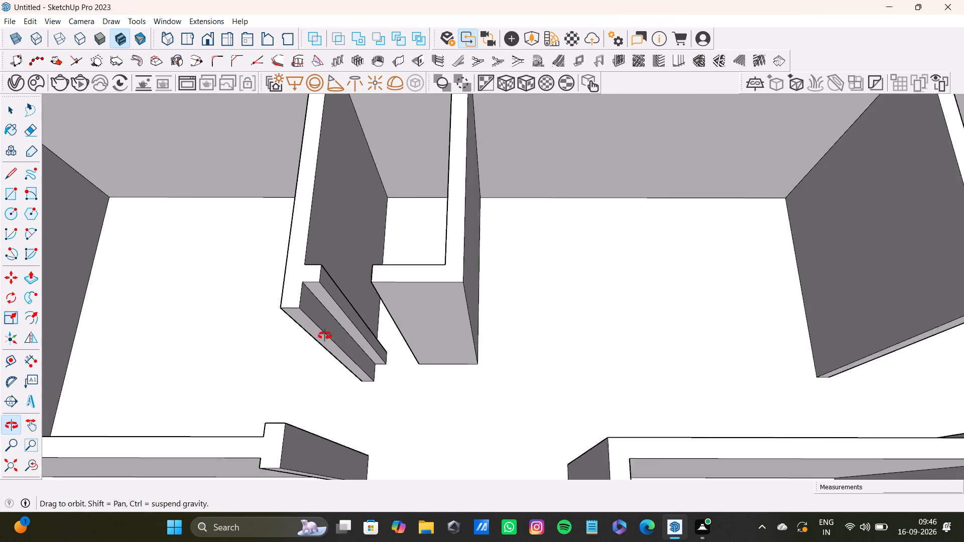
middle_click_drag(325, 336, 309, 317)
left_click(328, 259)
key("p")
left_click_drag(327, 259, 323, 259)
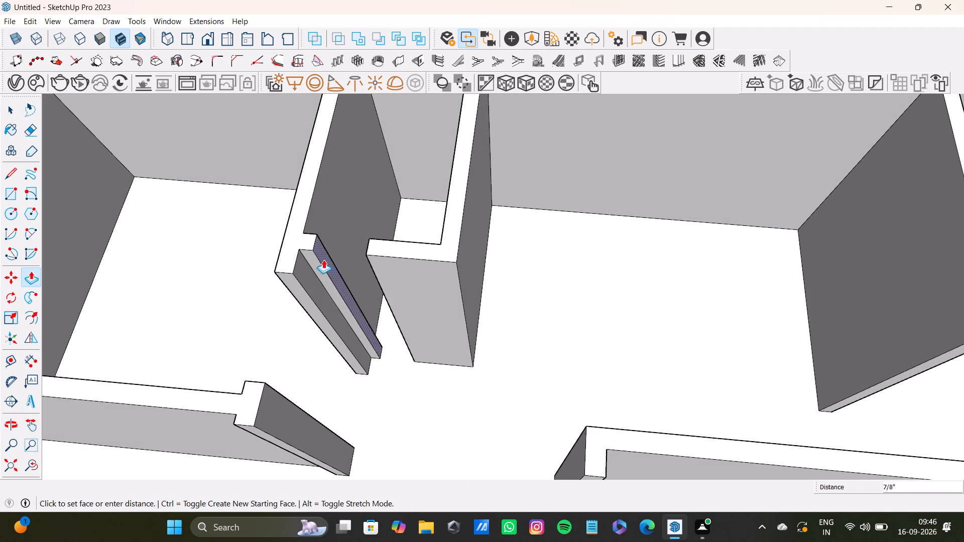
left_click_drag(323, 259, 319, 260)
key("space")
Push the doorway end face of the narrow room's short lengthwise return wall back about 1 1/2' to widen its opening.
scroll(346, 299, "down", 8)
middle_click_drag(340, 341, 578, 320)
scroll(389, 378, "up", 5)
middle_click_drag(484, 435, 511, 319, "shift")
scroll(510, 329, "up", 4, "shift")
left_click(517, 286)
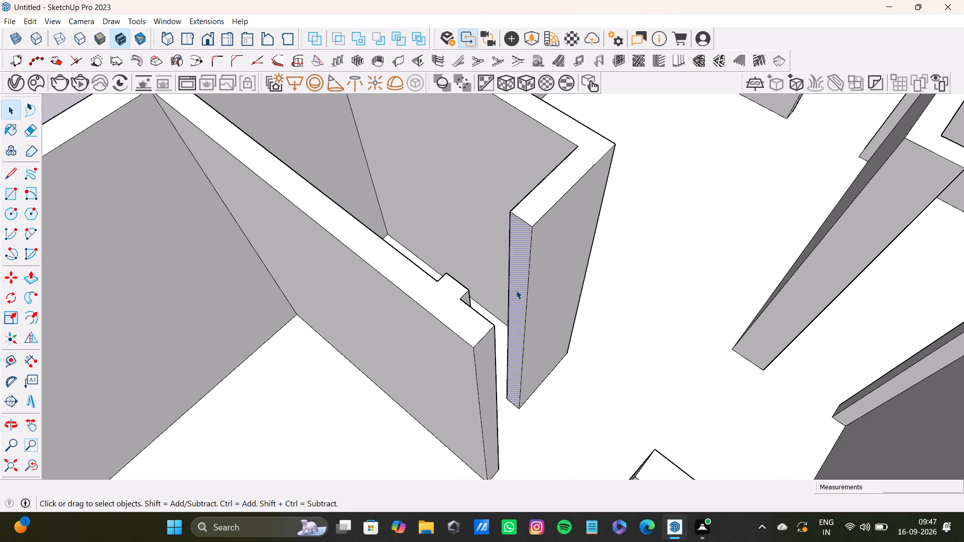
key("p")
left_click_drag(502, 303, 548, 261)
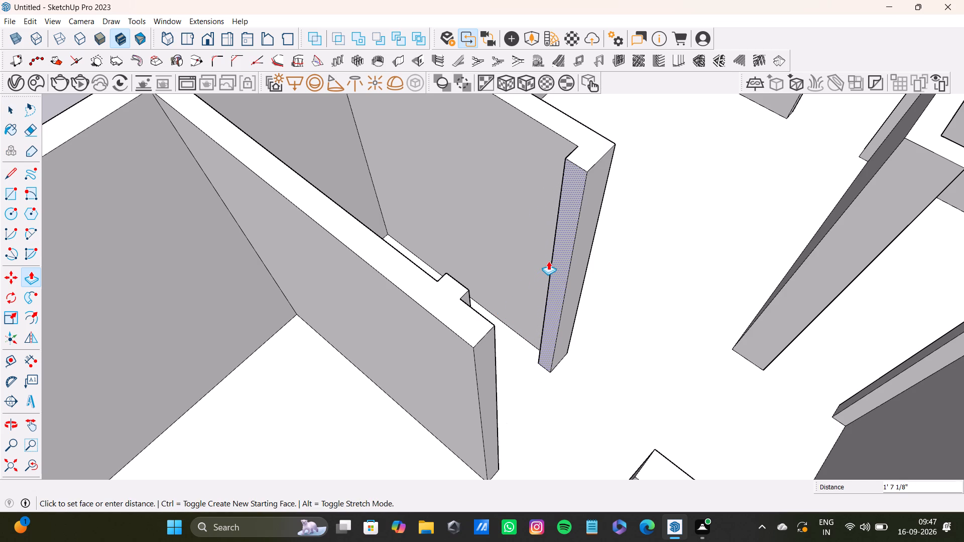
left_click_drag(548, 261, 545, 264)
key("space")
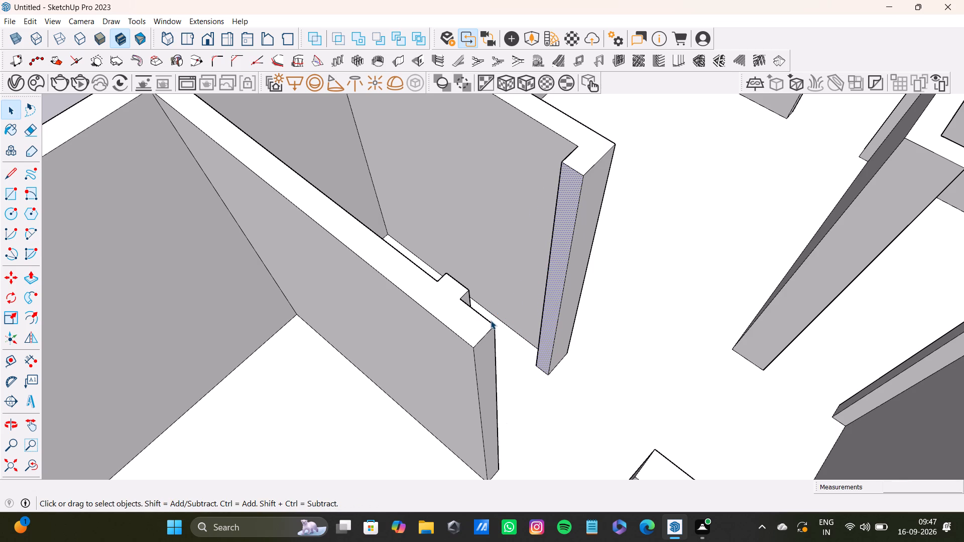
Examine the doorway stubs and openings around the central passage and the entrance-side rooms.
scroll(491, 320, "down", 6)
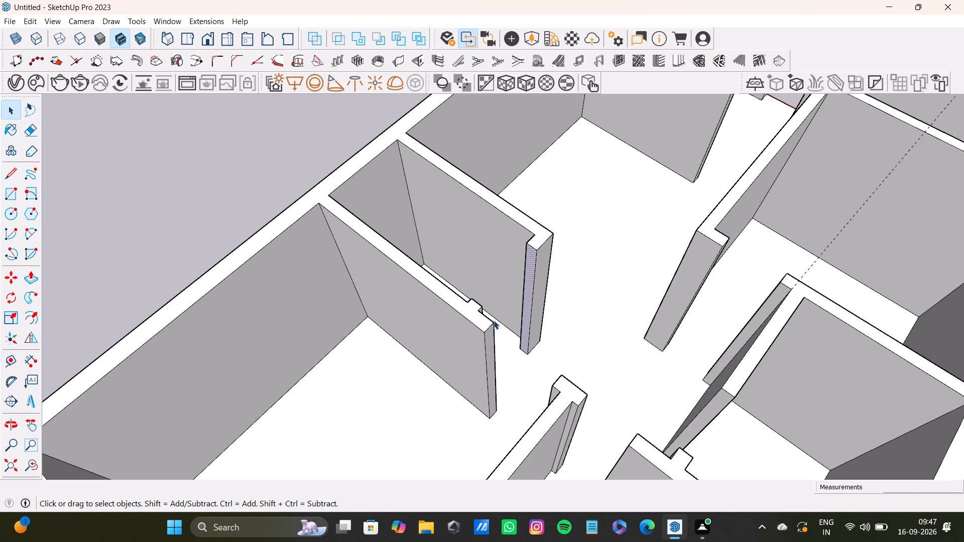
scroll(454, 300, "down", 12)
middle_click_drag(469, 326, 487, 307)
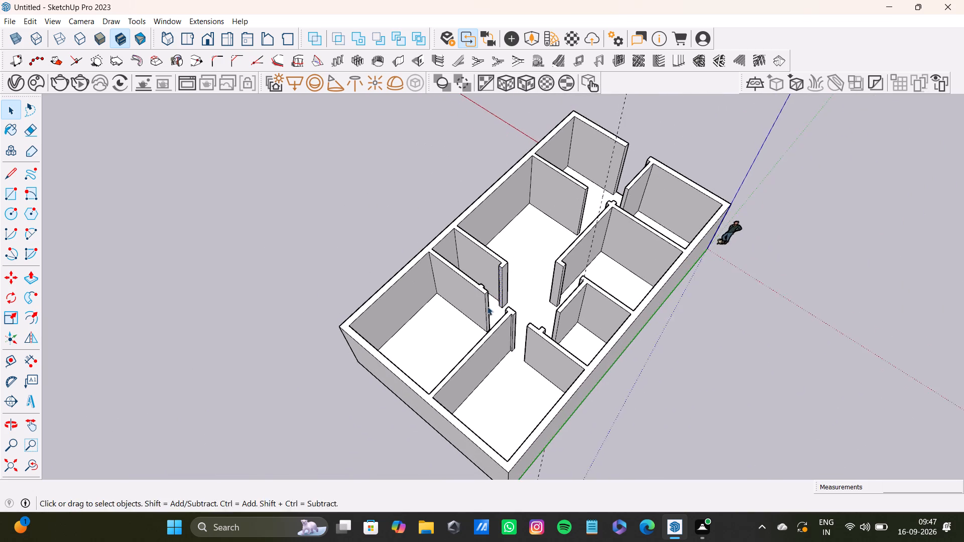
middle_click_drag(487, 306, 194, 328)
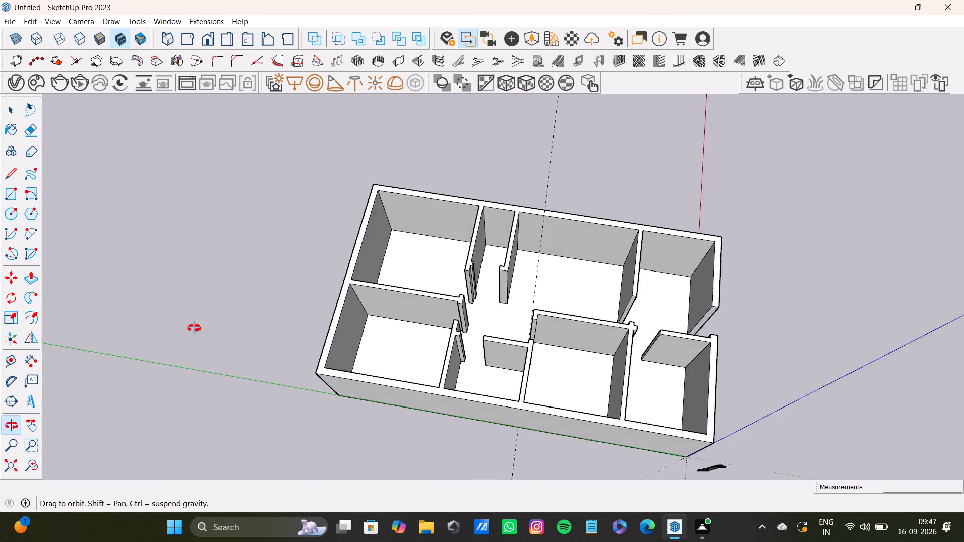
middle_click_drag(194, 328, 196, 317)
middle_click_drag(463, 302, 275, 285)
scroll(470, 238, "up", 12)
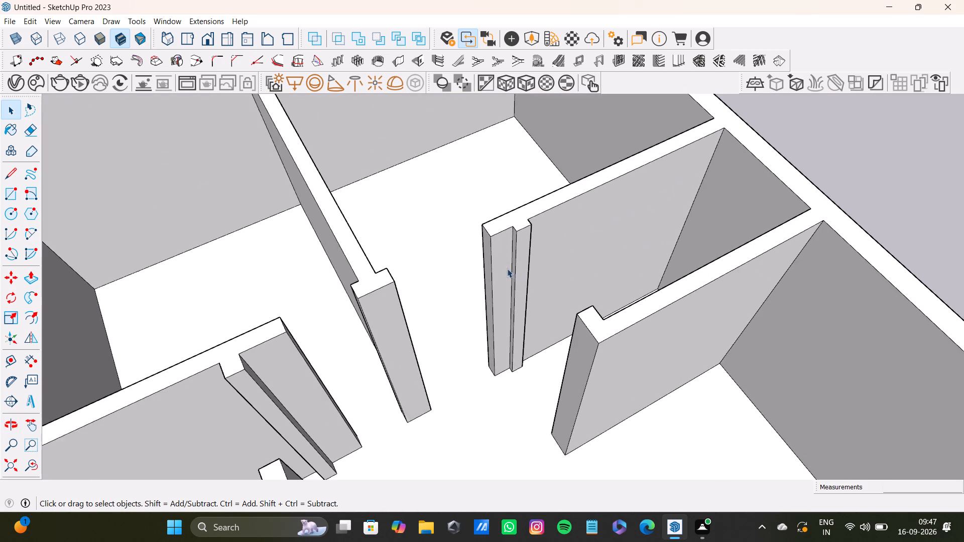
middle_click_drag(507, 267, 729, 330)
scroll(505, 267, "up", 1)
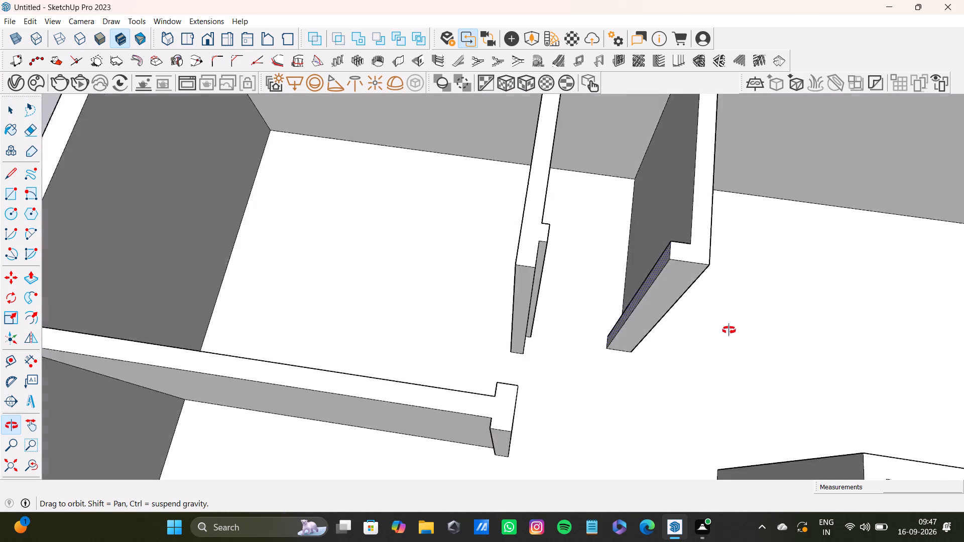
middle_click_drag(729, 330, 734, 369)
scroll(623, 319, "down", 9)
middle_click_drag(620, 295, 511, 261, "shift")
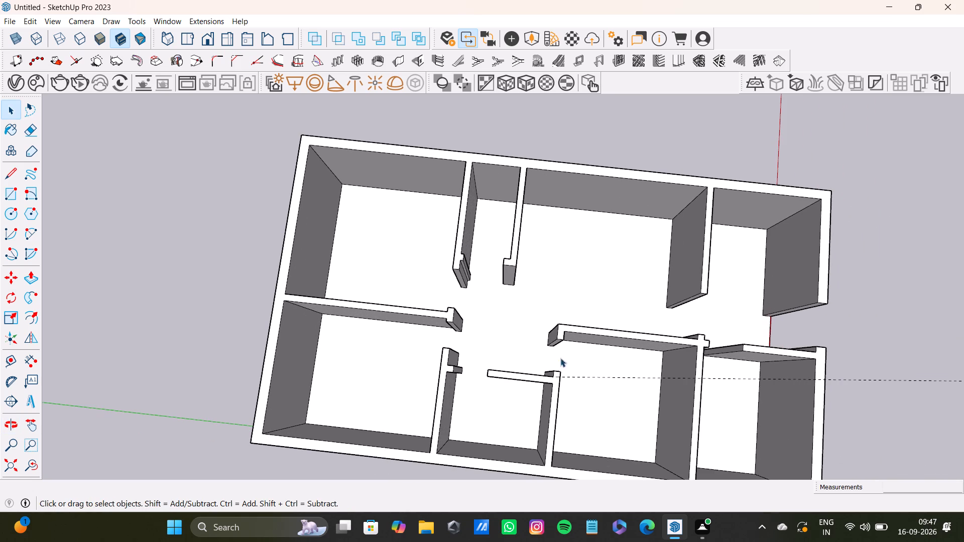
middle_click_drag(508, 402, 559, 412)
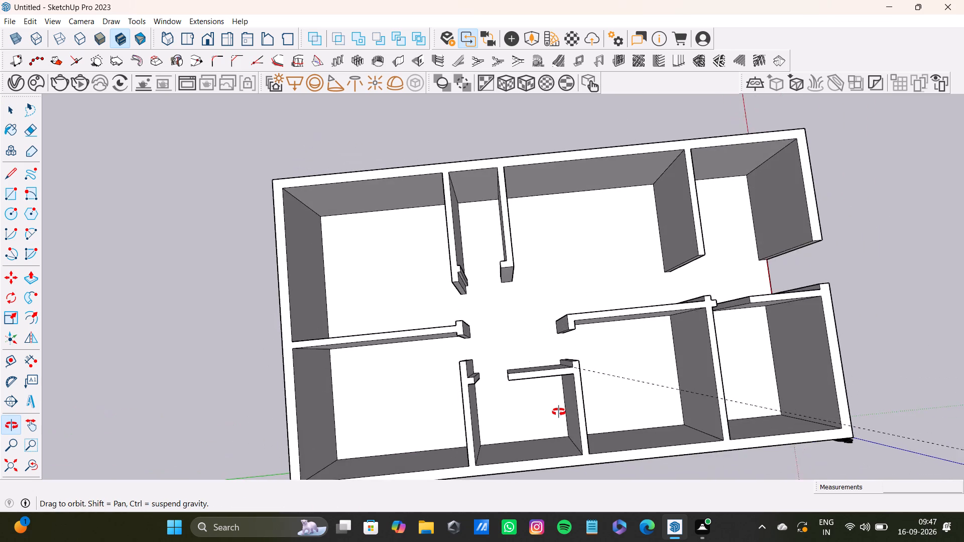
middle_click_drag(559, 412, 387, 398)
scroll(634, 317, "up", 7)
middle_click_drag(446, 284, 405, 206)
scroll(364, 287, "up", 1)
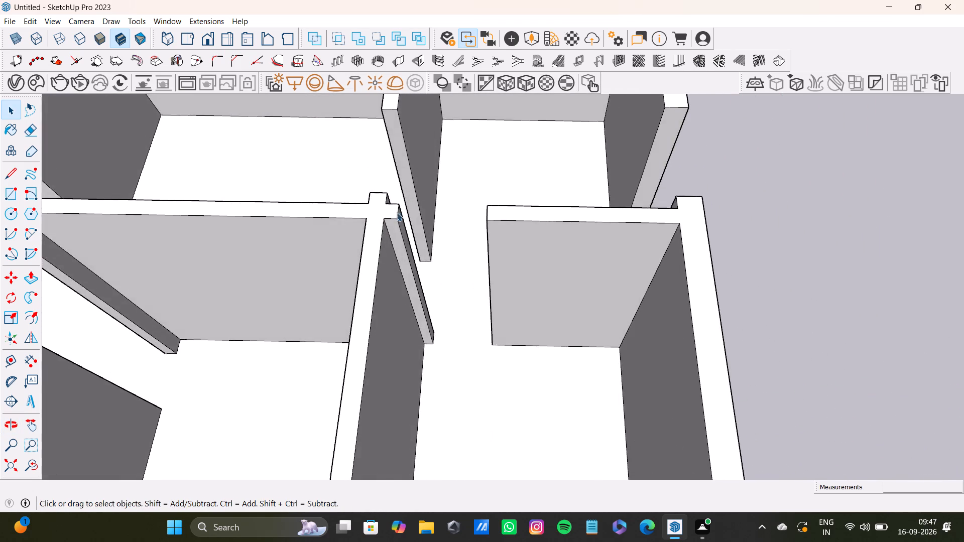
Push the passage end of the crosswise partition between the third and fourth rooms back about 9 5/8" toward its door stub.
scroll(397, 213, "down", 9)
middle_click_drag(352, 226, 538, 345, "shift")
middle_click_drag(511, 333, 413, 326)
scroll(338, 241, "up", 4)
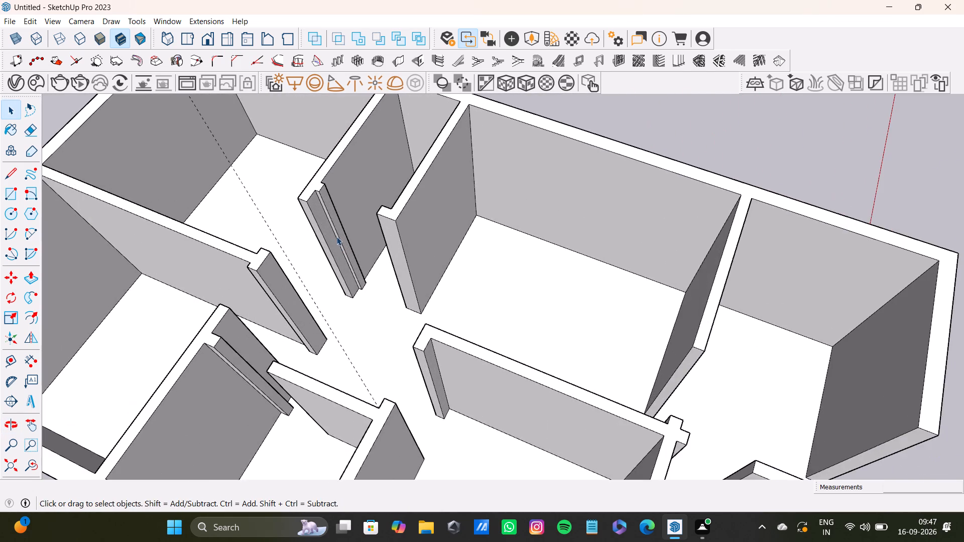
middle_click_drag(359, 233, 149, 202)
scroll(224, 241, "up", 1)
middle_click_drag(384, 169, 422, 319, "shift")
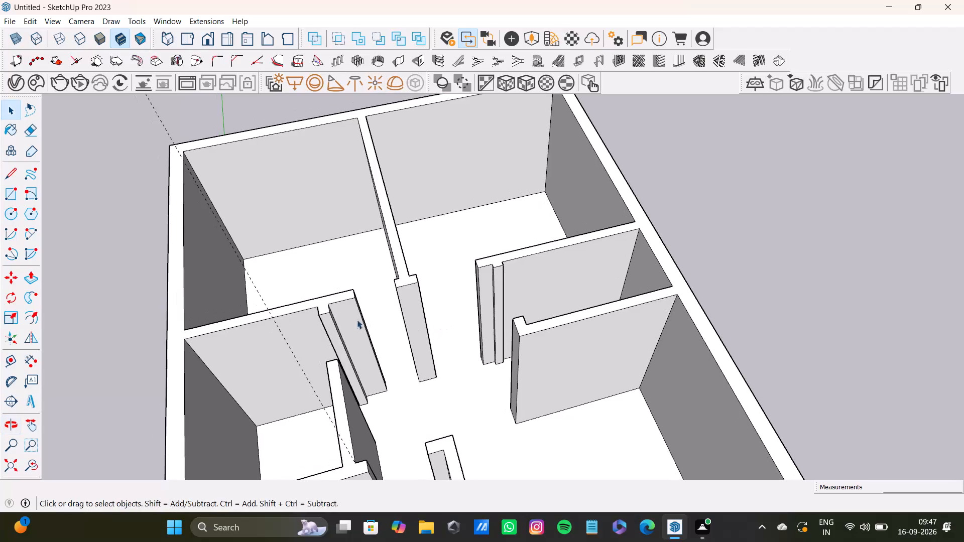
middle_click_drag(351, 320, 207, 316)
scroll(432, 266, "up", 7)
middle_click_drag(340, 230, 449, 276, "shift")
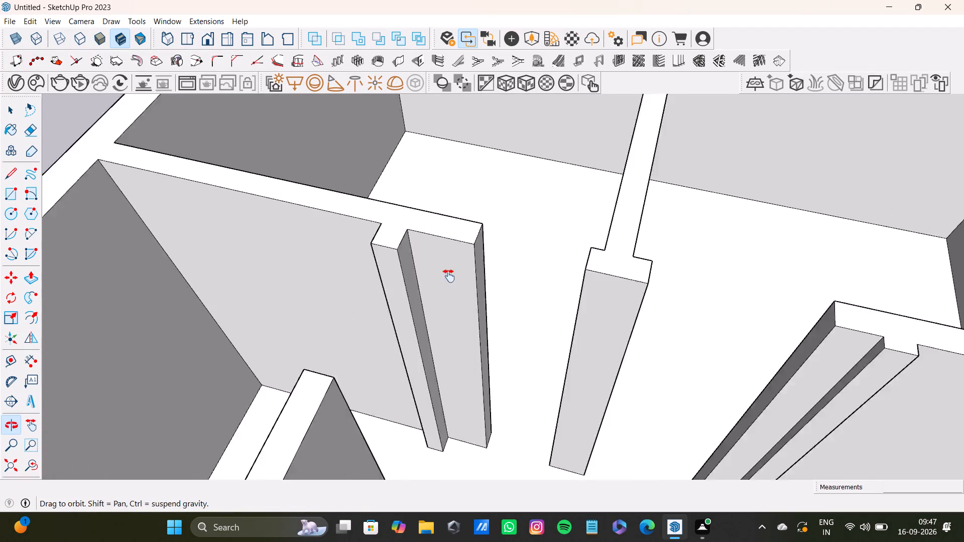
middle_click_drag(449, 276, 472, 290, "shift")
middle_click_drag(529, 307, 439, 295)
scroll(530, 322, "up", 2)
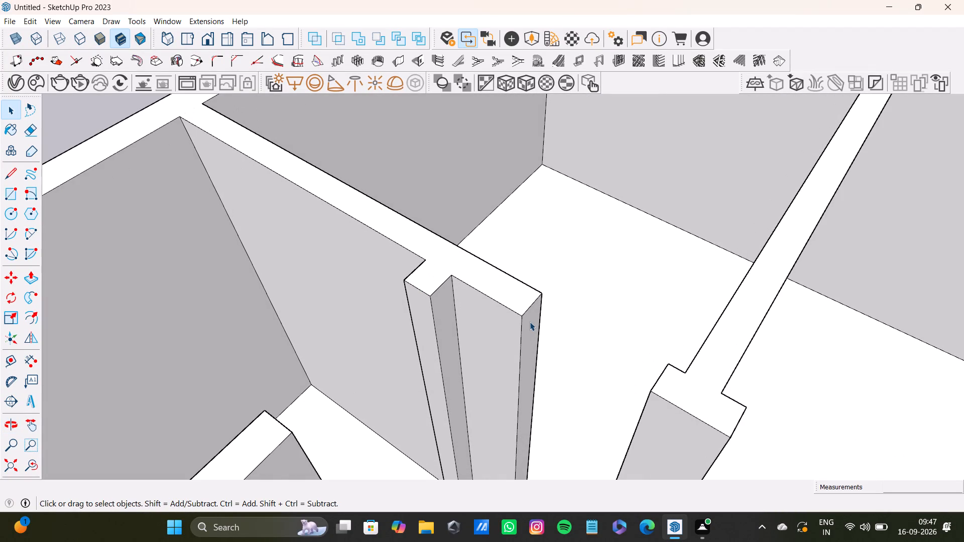
left_click(530, 322)
key("p")
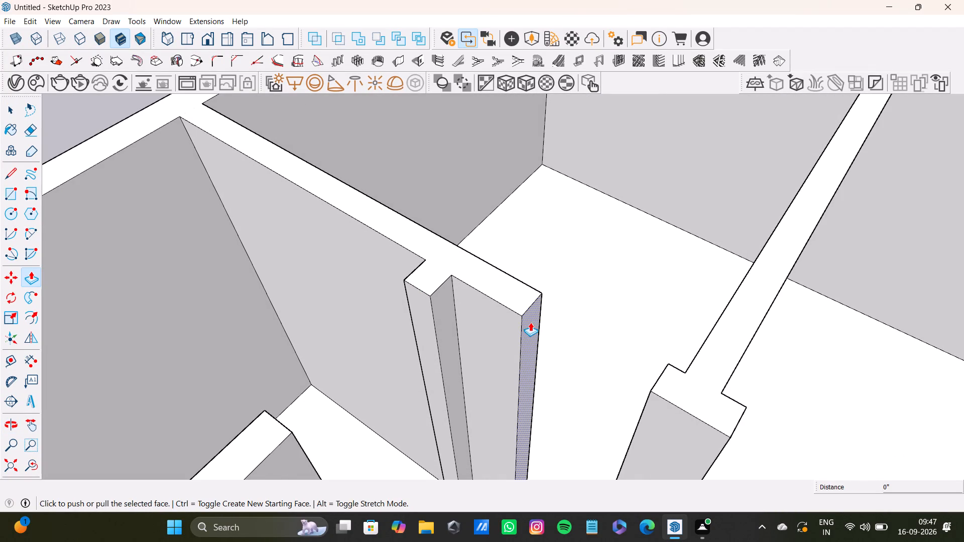
left_click(530, 322)
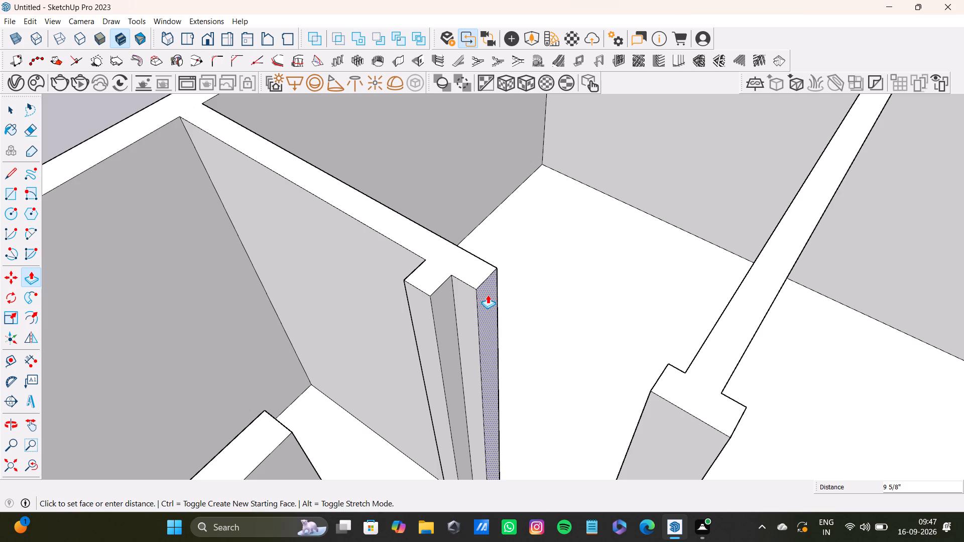
left_click(487, 294)
Push the passage end of the crosswise partition between the narrow room and the corner room back about 4" toward its door stub.
scroll(510, 324, "down", 8)
middle_click_drag(543, 349, 541, 255, "shift")
scroll(547, 346, "up", 1, "shift")
middle_click_drag(536, 275, 726, 395)
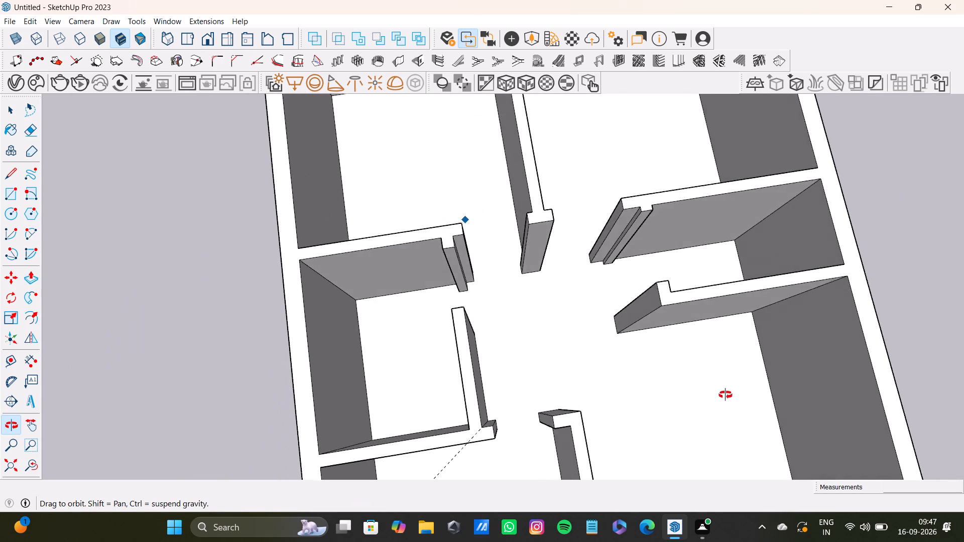
middle_click_drag(726, 395, 727, 358)
scroll(655, 203, "up", 7)
key("space")
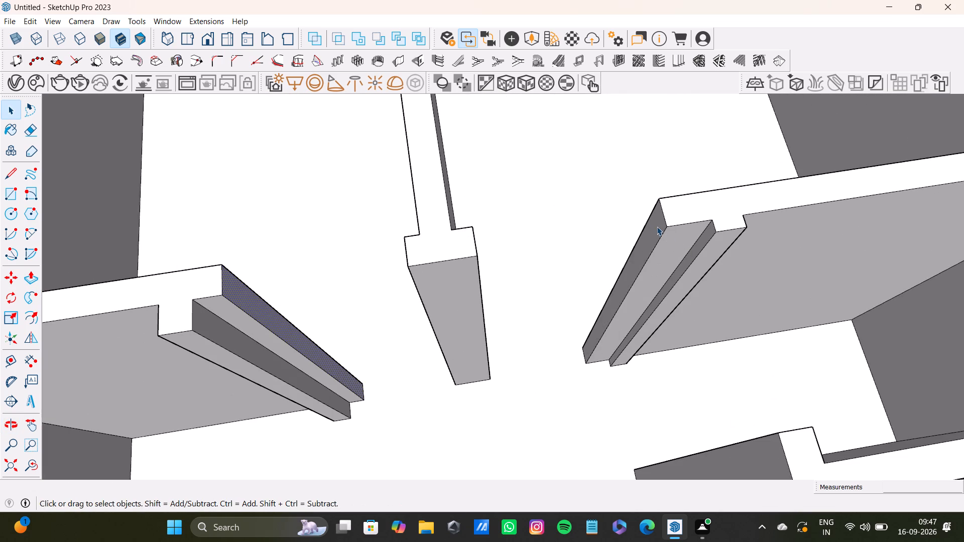
left_click(657, 226)
key("p")
left_click_drag(657, 228, 677, 224)
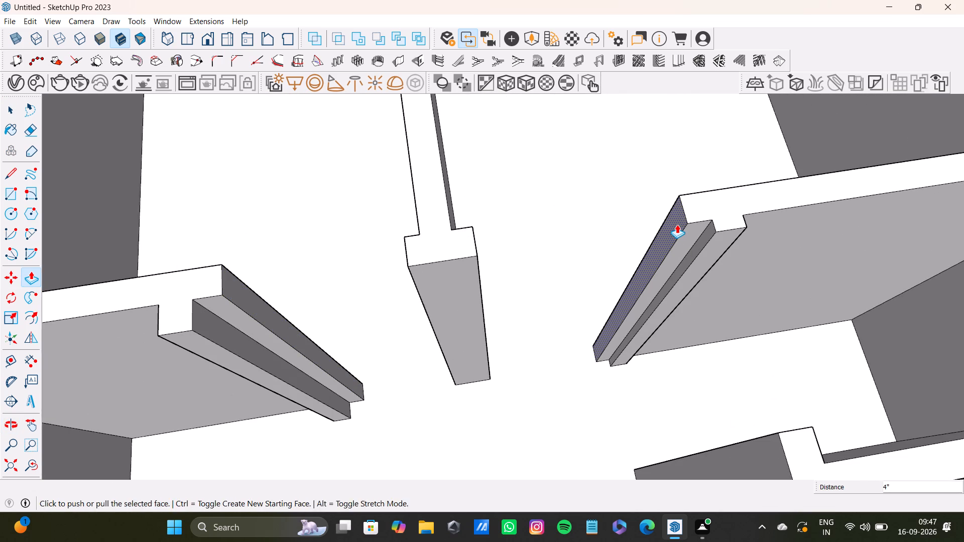
key("space")
scroll(677, 226, "down", 13)
middle_click_drag(687, 289, 597, 230, "shift")
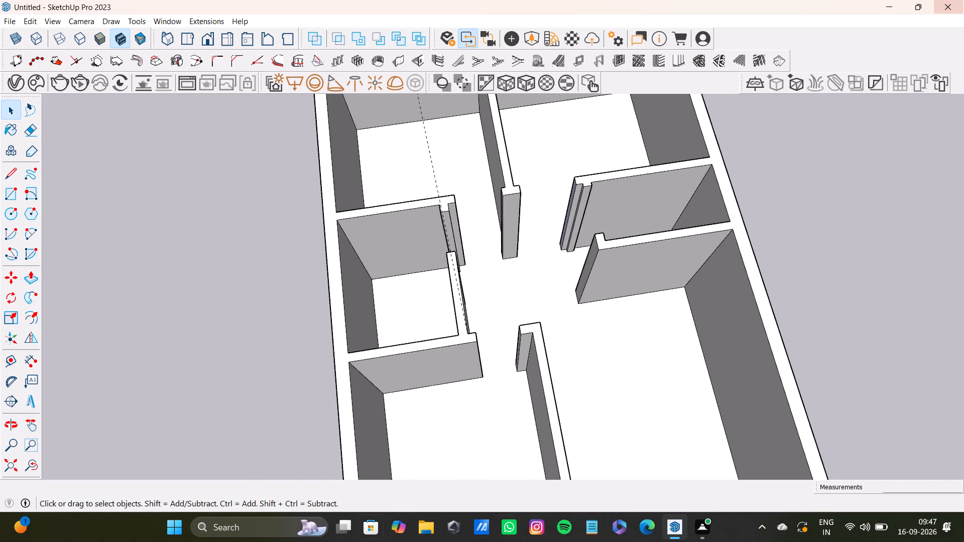
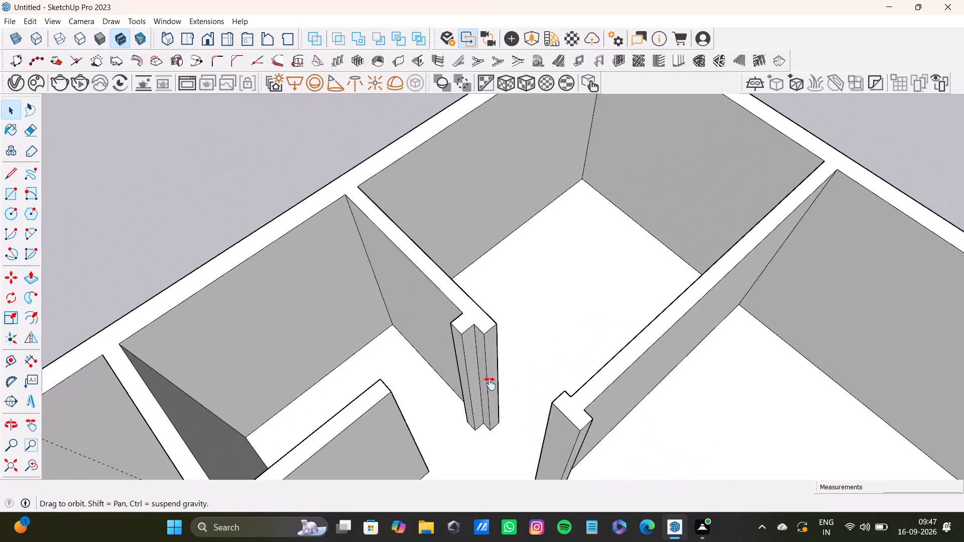
Place a guide 1'2" below the top edge of the partition end face at the doorway in the corner room's crosswise partition.
middle_click_drag(508, 377, 377, 358)
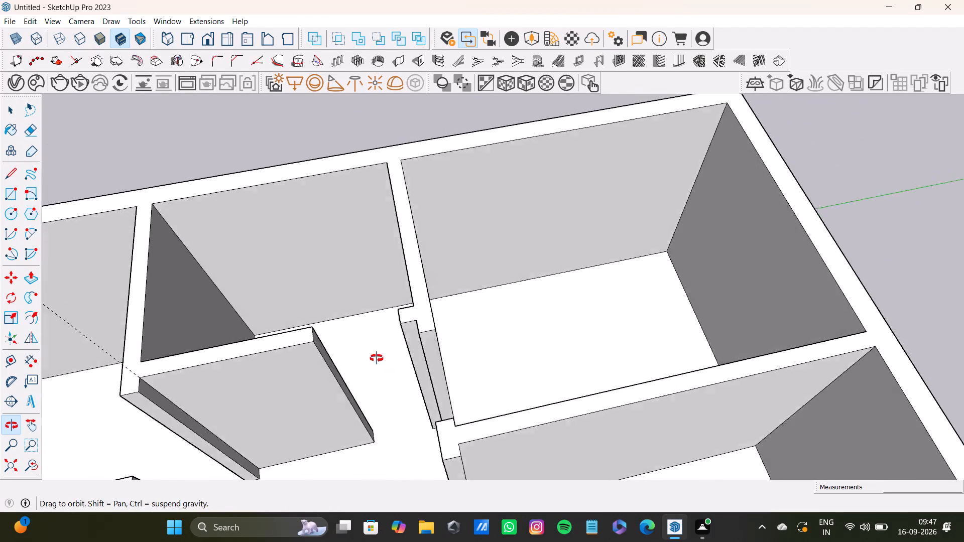
middle_click_drag(377, 358, 377, 353)
scroll(422, 309, "up", 4)
middle_click_drag(433, 366, 434, 304)
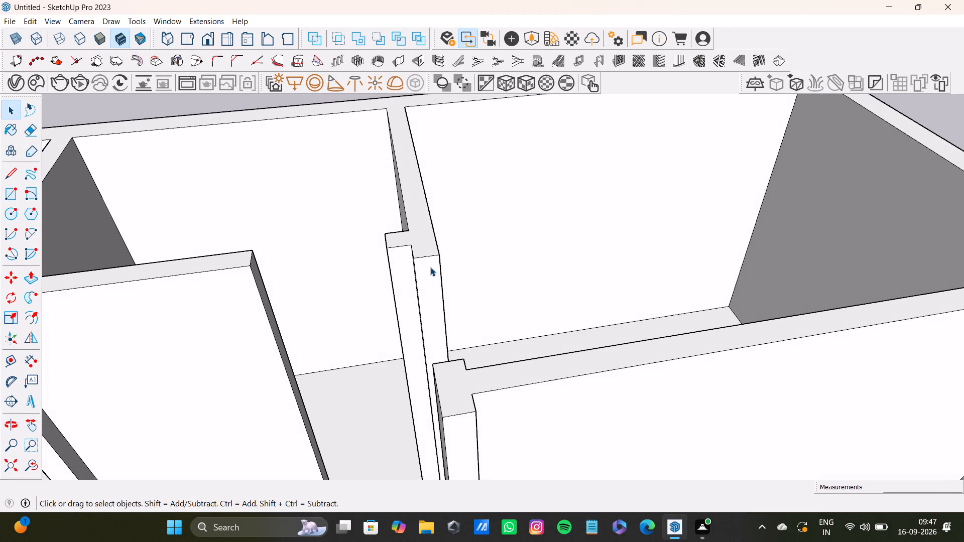
key("t")
left_click(430, 255)
scroll(439, 317, "down", 2)
middle_click_drag(418, 321, 504, 319)
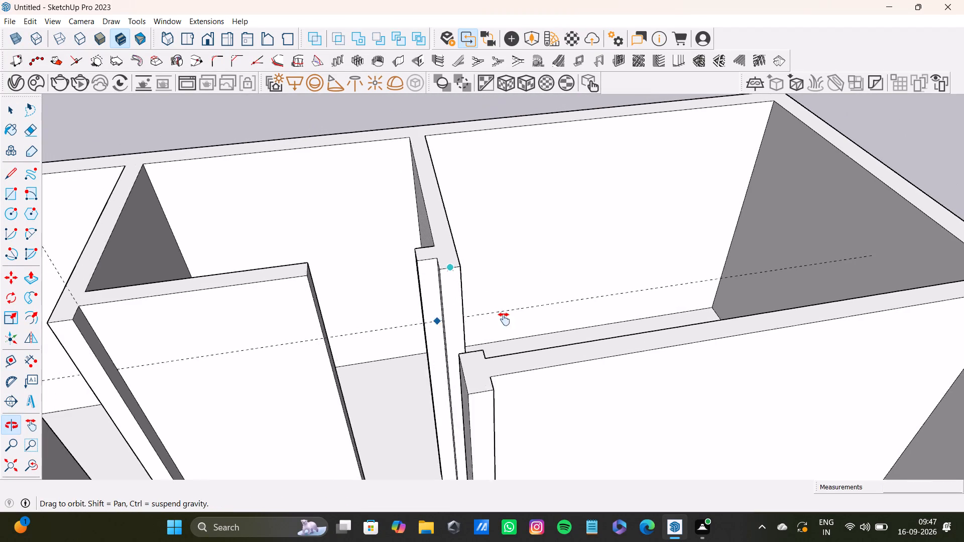
middle_click_drag(504, 319, 520, 319)
scroll(521, 319, "down", 1)
middle_click_drag(540, 354, 563, 284)
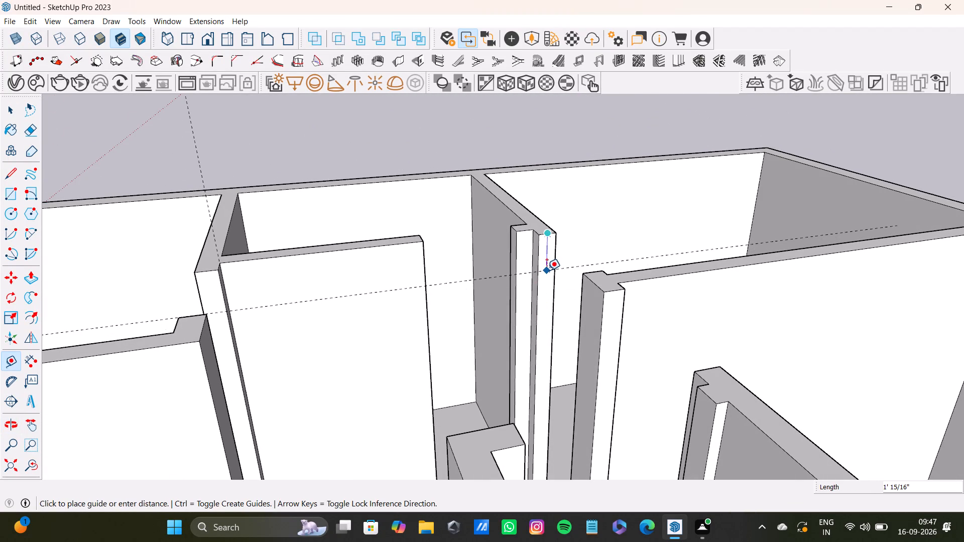
key("1")
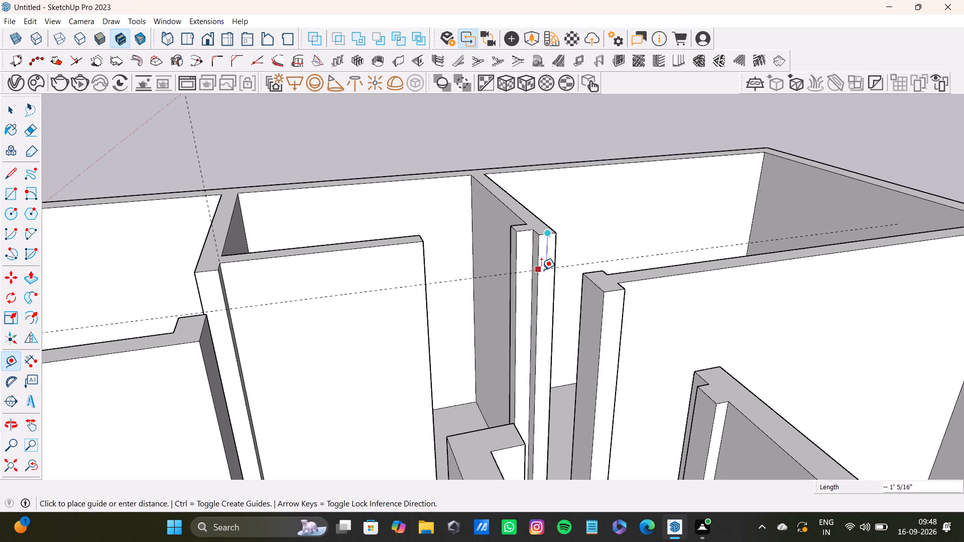
key("1")
key("apostrophe")
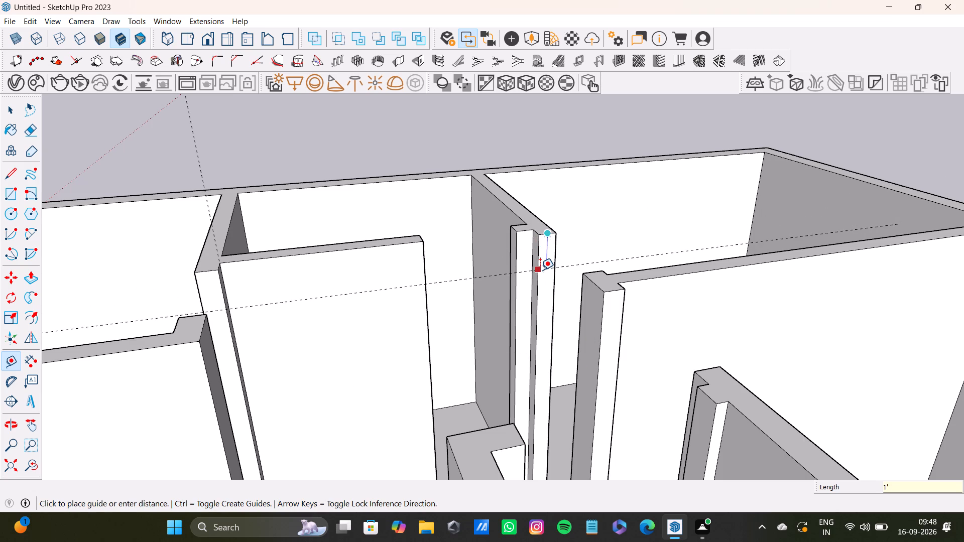
key("2")
key("shift+quotedbl")
key("Return")
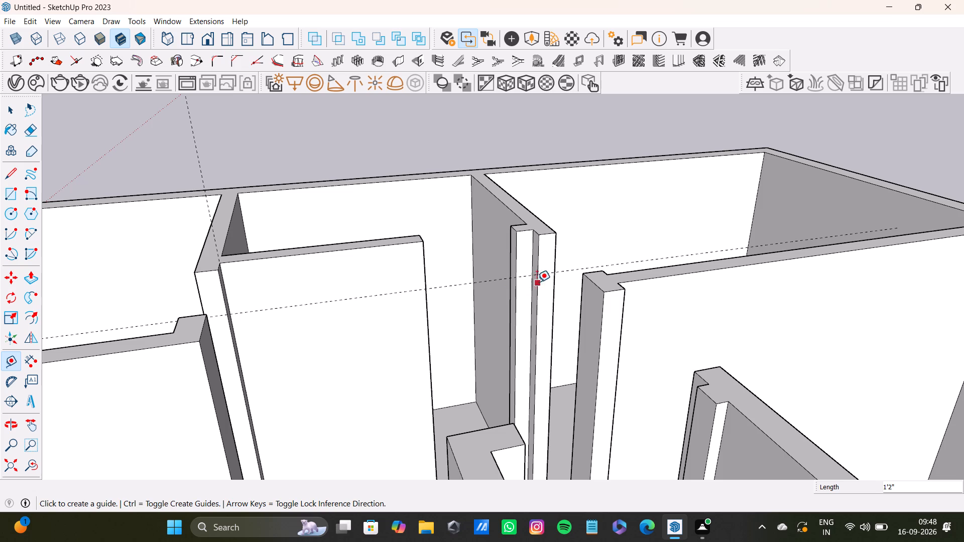
Draw a line along the guide across that end face and pull the upper part across the doorway to the opposite stub as a lintel.
key("l")
scroll(523, 292, "up", 8)
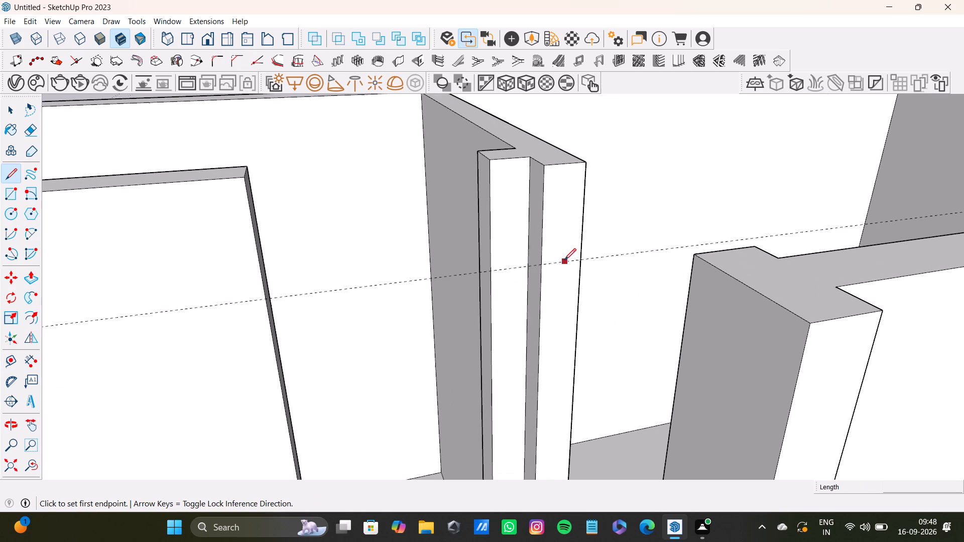
left_click(544, 265)
left_click(580, 260)
key("space")
left_click(564, 231)
key("p")
left_click_drag(562, 230, 578, 242)
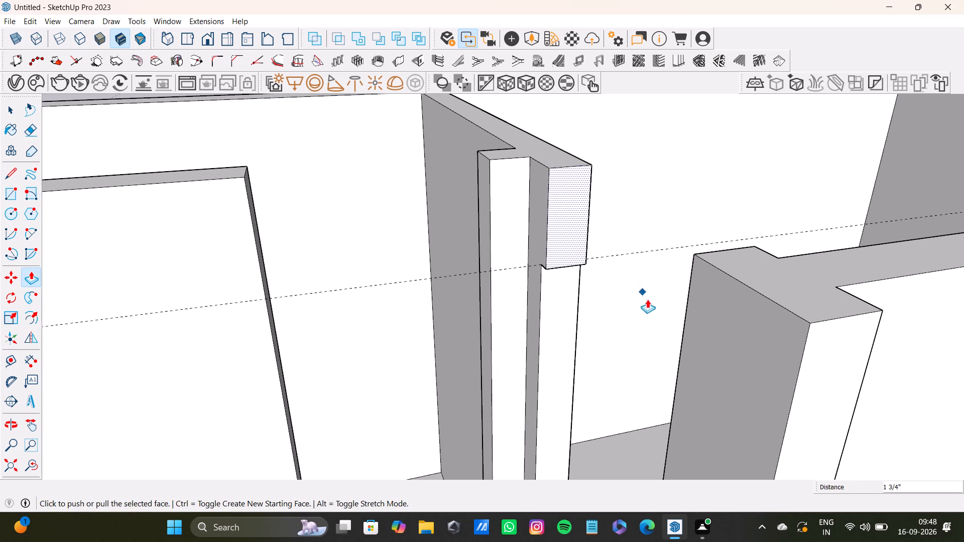
left_click_drag(567, 226, 686, 328)
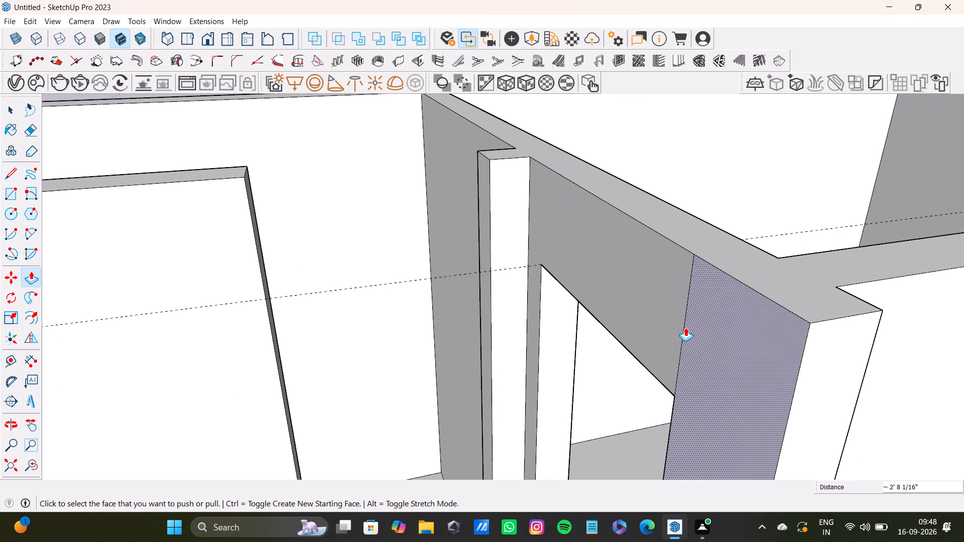
Delete the leftover vertical seam edges on both sides of the new lintel in the corner room's crosswise partition.
key("space")
left_click(683, 335)
key("Delete")
scroll(672, 332, "down", 7)
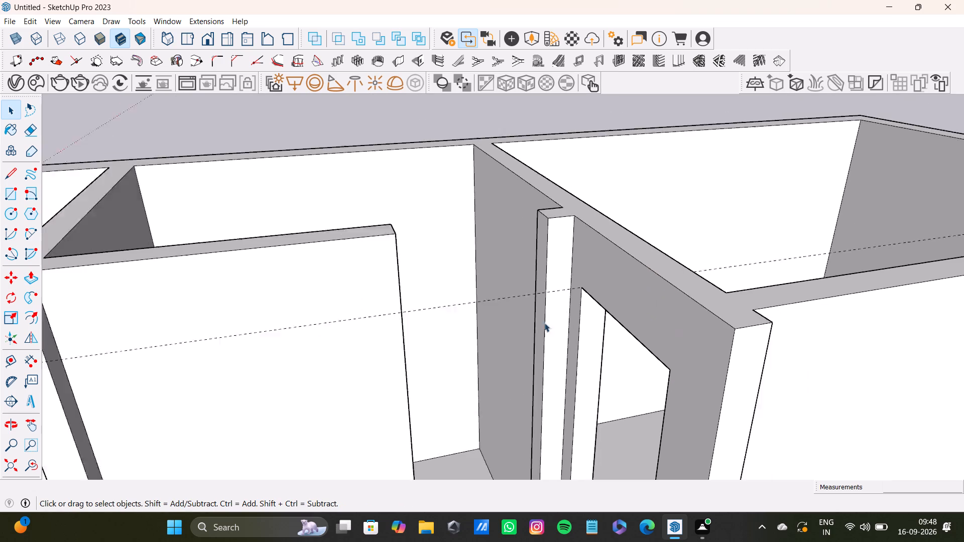
scroll(544, 323, "down", 6)
middle_click_drag(523, 319, 155, 391)
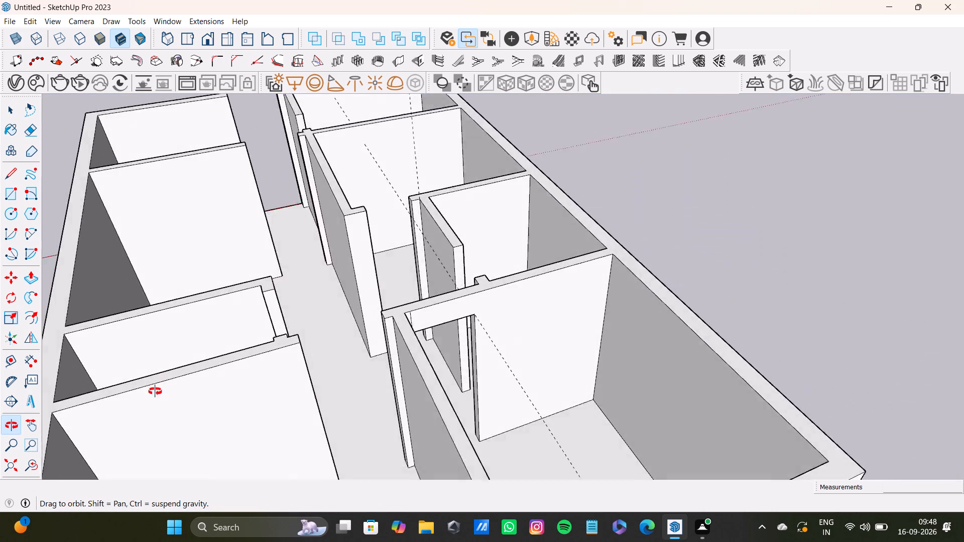
middle_click_drag(155, 391, 160, 389)
scroll(337, 316, "up", 4)
middle_click_drag(499, 336, 391, 323)
scroll(420, 299, "up", 4)
left_click(439, 315)
key("Delete")
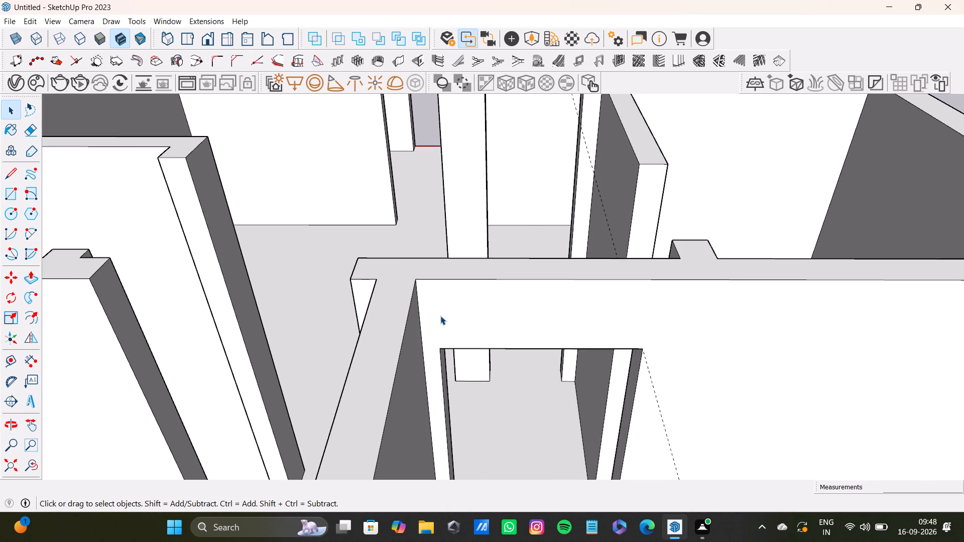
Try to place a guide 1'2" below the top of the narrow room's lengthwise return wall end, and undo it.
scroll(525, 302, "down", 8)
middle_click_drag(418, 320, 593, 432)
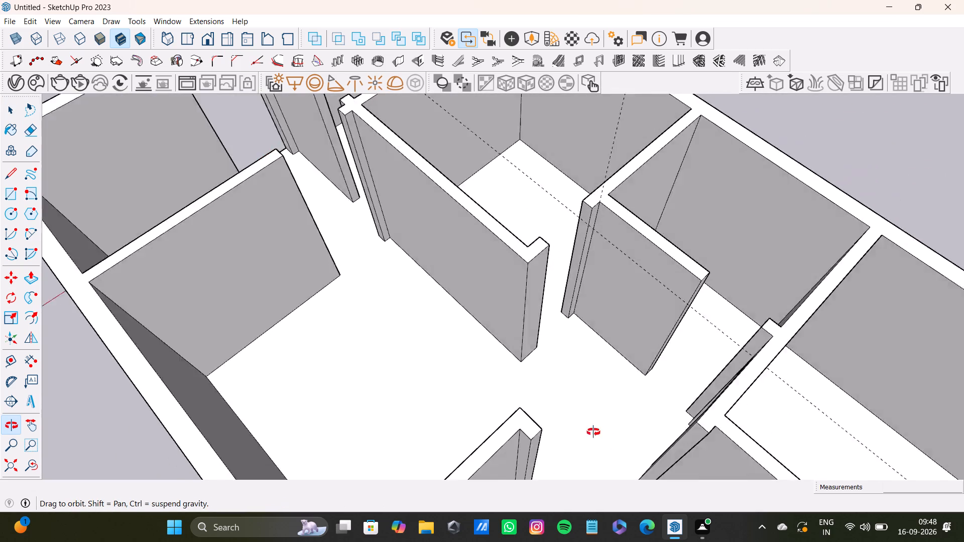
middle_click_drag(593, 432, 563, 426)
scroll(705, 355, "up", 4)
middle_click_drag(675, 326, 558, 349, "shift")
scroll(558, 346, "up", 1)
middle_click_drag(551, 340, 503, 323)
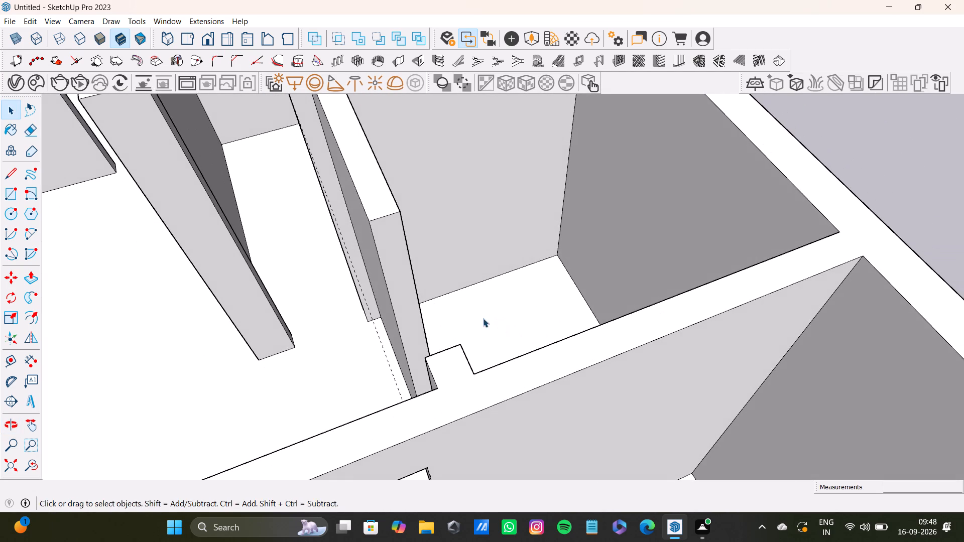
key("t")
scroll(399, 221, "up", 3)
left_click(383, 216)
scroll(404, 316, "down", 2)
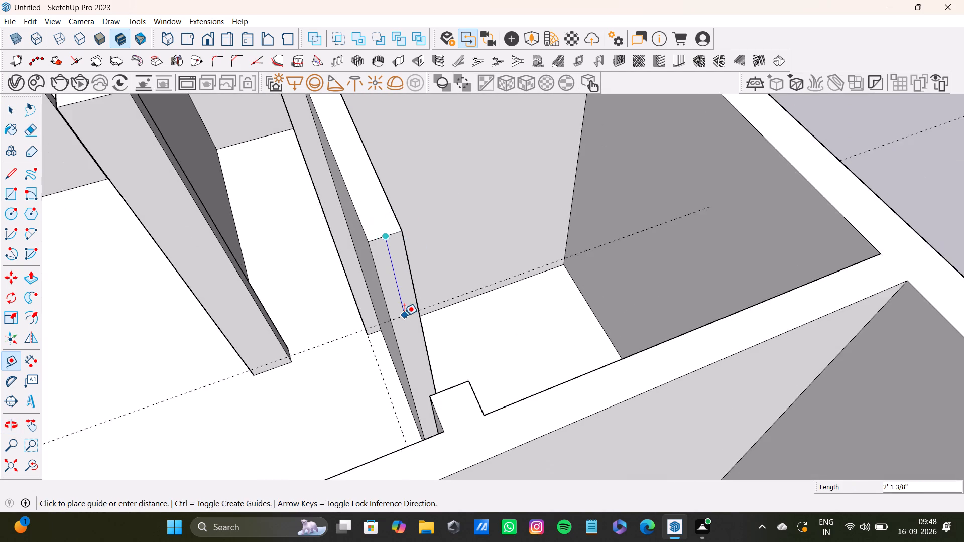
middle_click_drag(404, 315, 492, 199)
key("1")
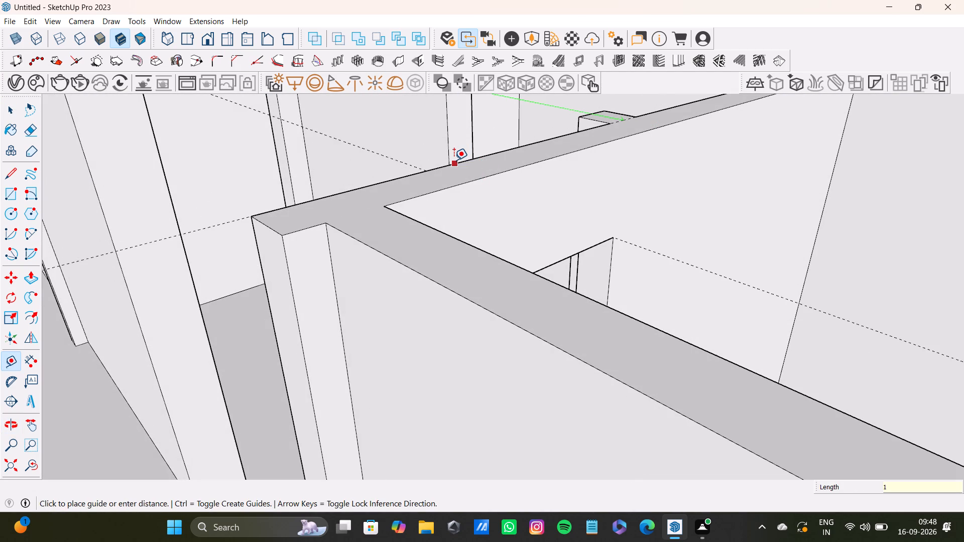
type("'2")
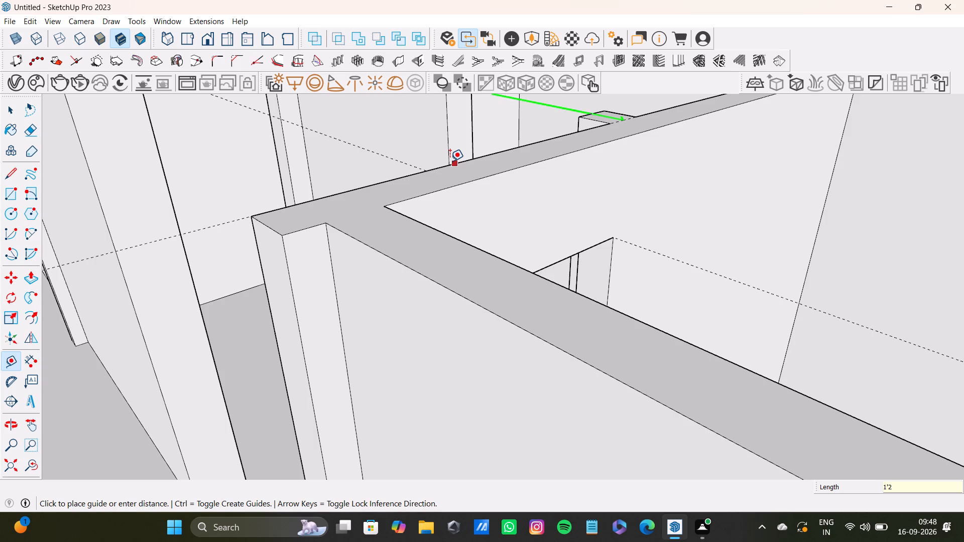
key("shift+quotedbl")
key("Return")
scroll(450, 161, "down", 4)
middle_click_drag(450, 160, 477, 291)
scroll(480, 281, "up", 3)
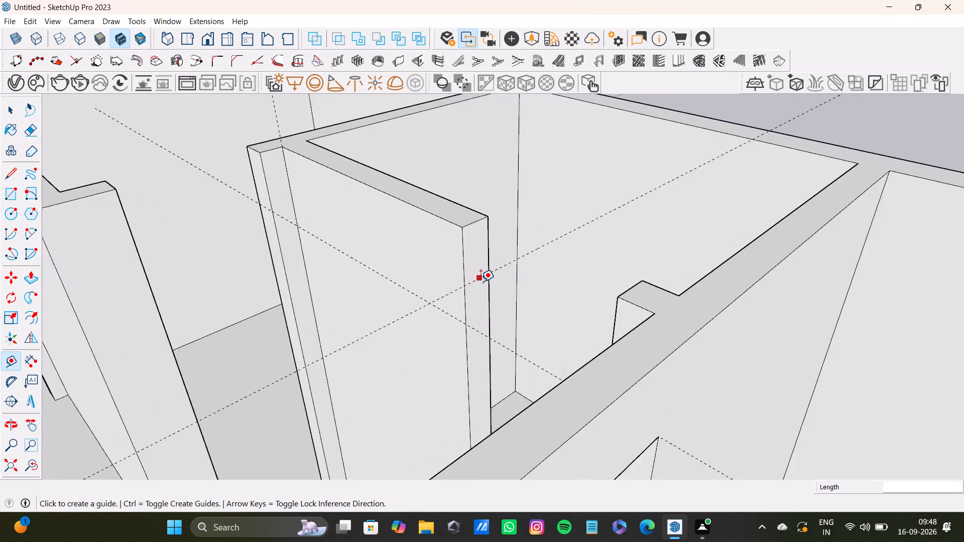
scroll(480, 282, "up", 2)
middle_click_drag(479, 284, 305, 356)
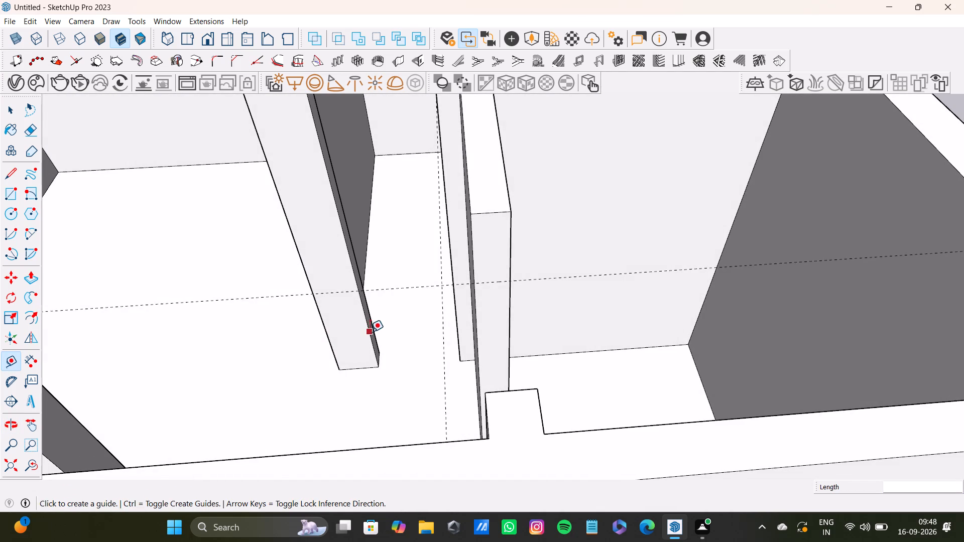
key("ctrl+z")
Place a guide 1'2" below the top edge of the doorway end face of the narrow room's lengthwise return wall.
left_click(498, 211)
scroll(489, 288, "down", 2)
middle_click_drag(481, 296, 548, 235)
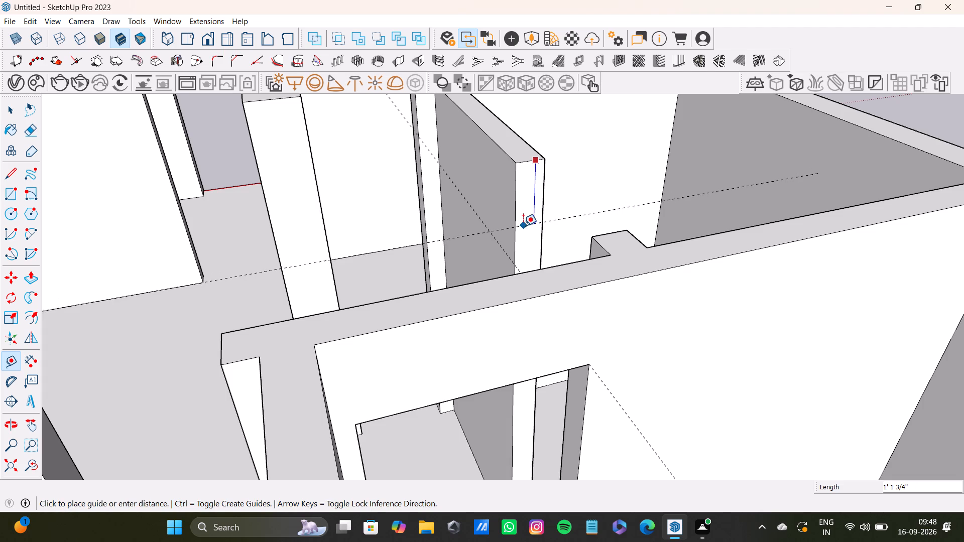
key("1")
key("apostrophe")
key("2")
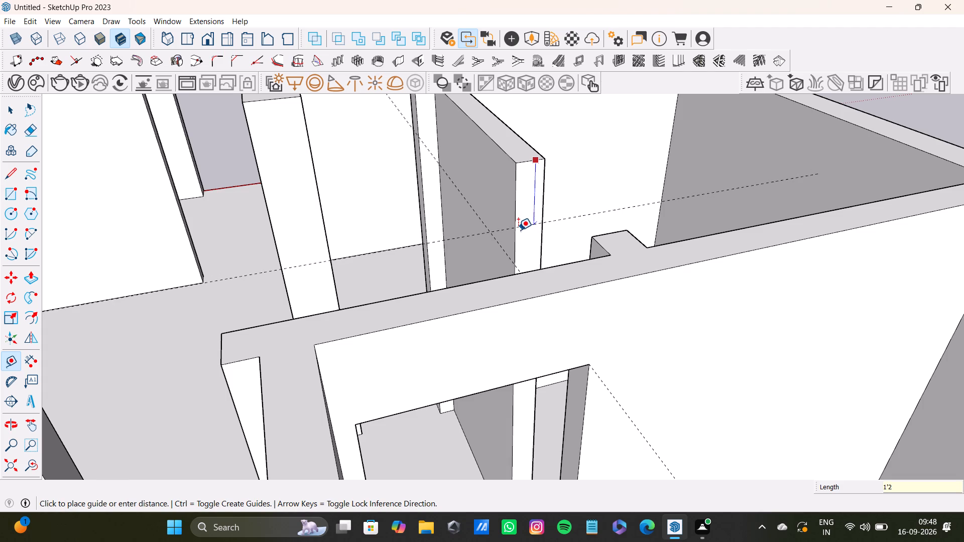
key("shift+quotedbl")
key("Return")
Draw a line along the guide across the return wall's end face and pull the upper part across the doorway to the opposite stub.
scroll(526, 191, "up", 3)
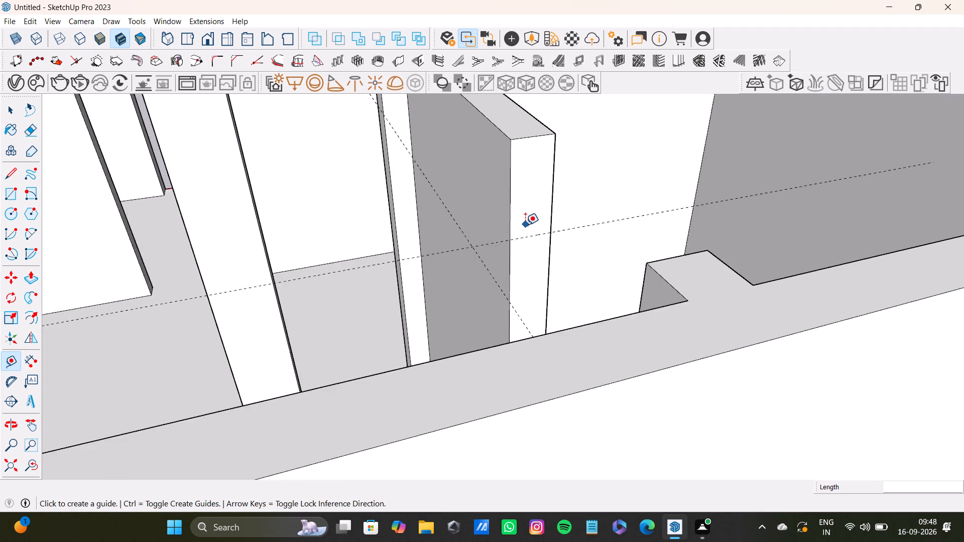
scroll(525, 225, "up", 10)
middle_click_drag(517, 237, 833, 273)
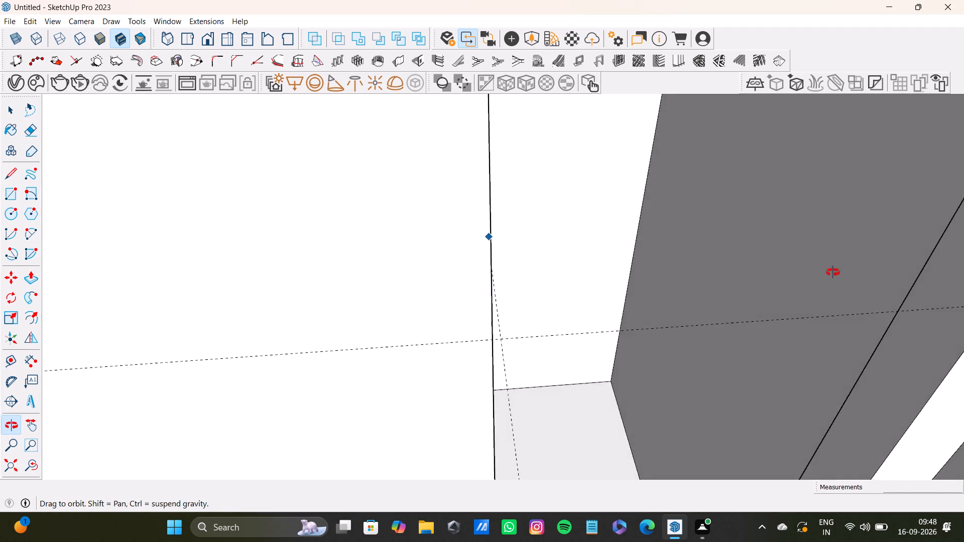
middle_click_drag(833, 273, 319, 271)
scroll(629, 297, "down", 13)
middle_click_drag(580, 303, 412, 353, "shift")
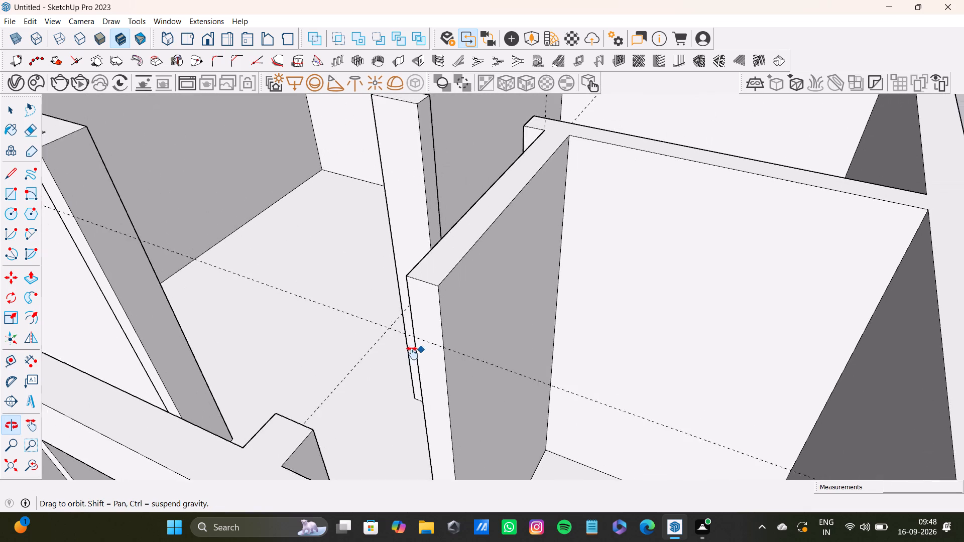
middle_click_drag(412, 353, 476, 327, "shift")
key("l")
scroll(483, 326, "up", 3)
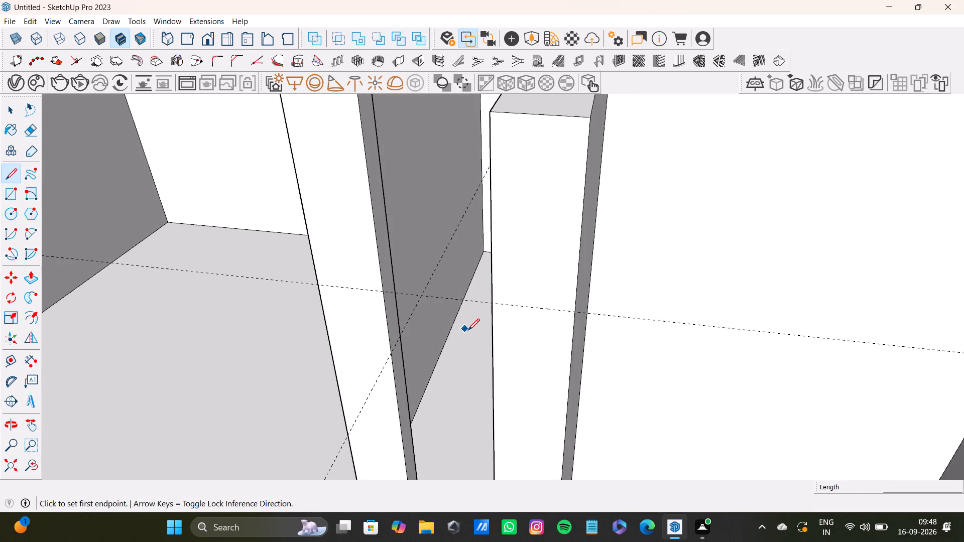
scroll(468, 330, "up", 3)
scroll(528, 294, "down", 4)
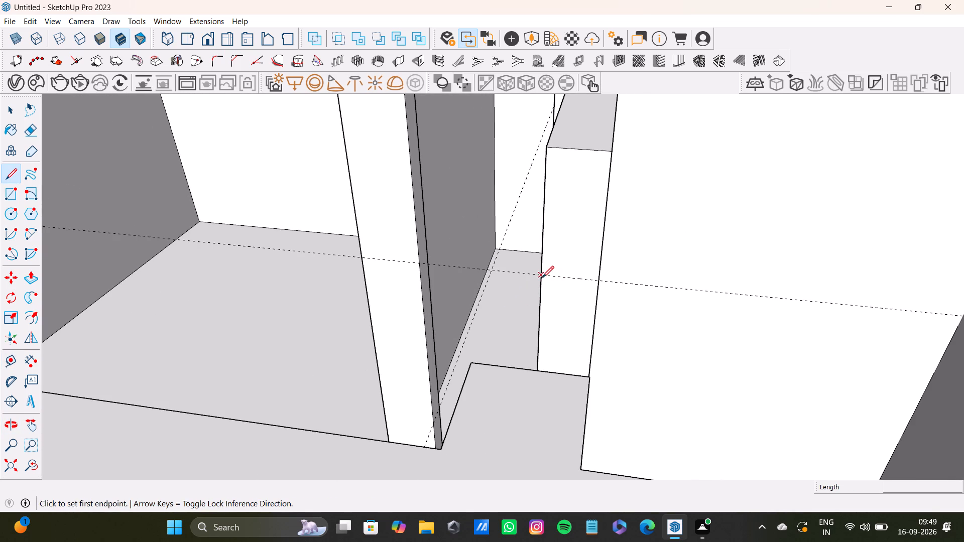
left_click(542, 278)
left_click(598, 280)
key("space")
left_click(580, 249)
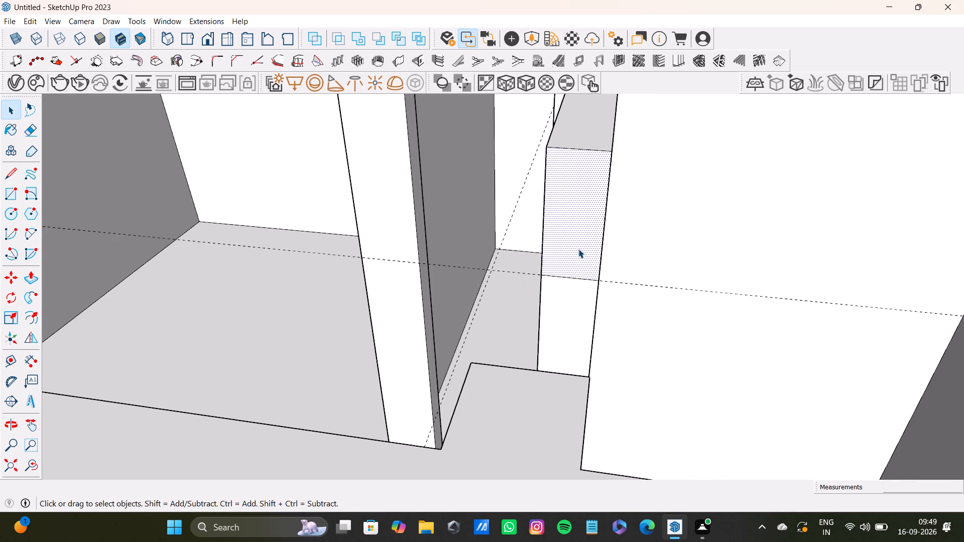
key("p")
left_click(578, 248)
left_click(588, 380)
key("space")
Delete the leftover vertical seam edge beside the new lintel on the narrow room's inner wall face.
middle_click_drag(596, 380, 301, 322)
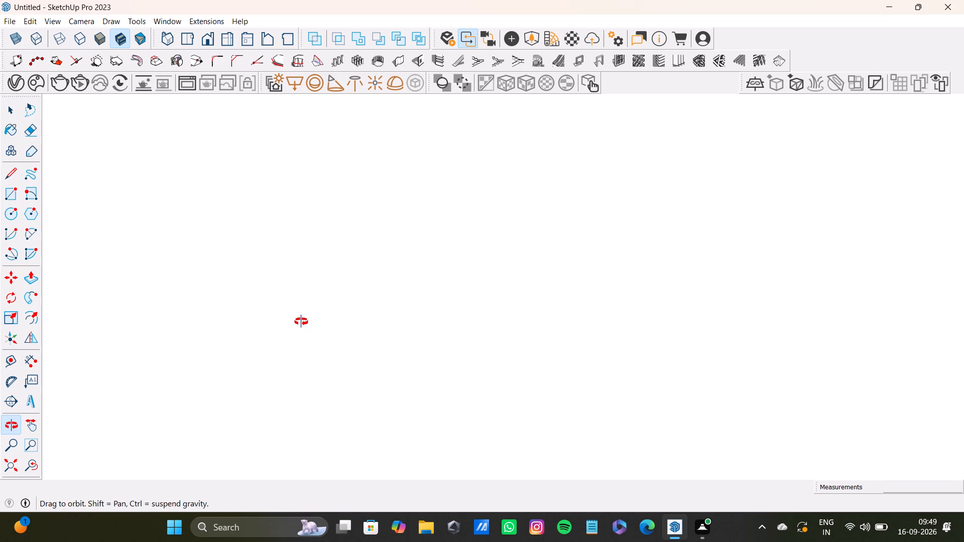
middle_click_drag(301, 322, 382, 342)
left_click(26, 468)
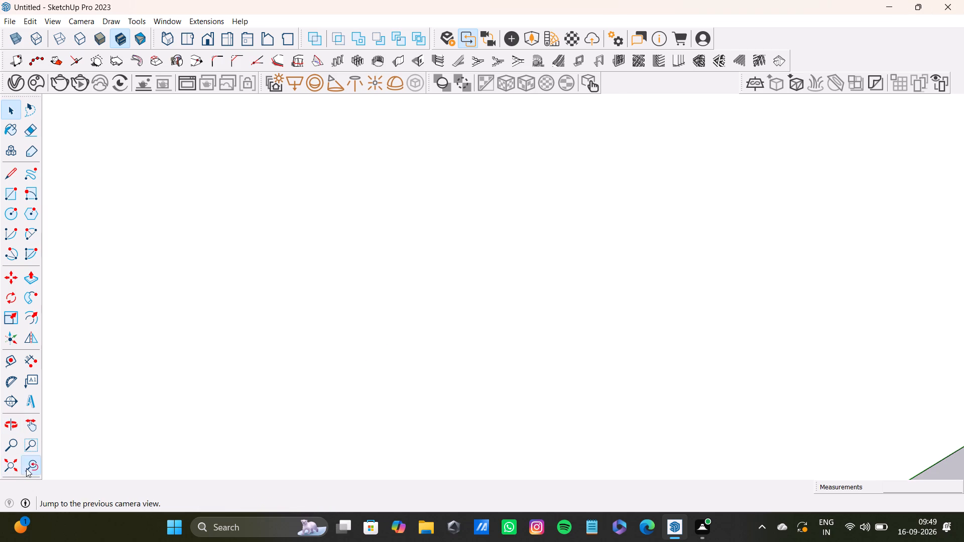
left_click(14, 466)
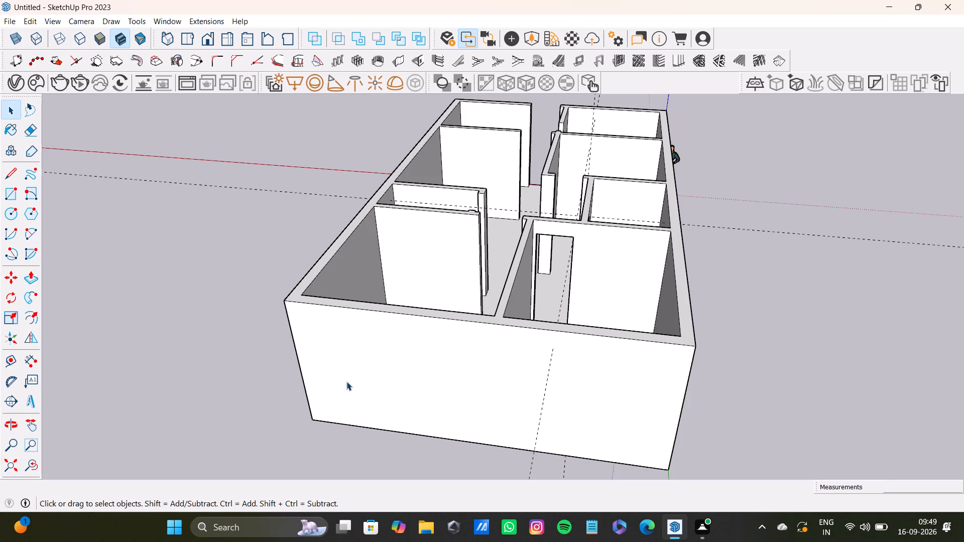
middle_click_drag(562, 259, 467, 361, "shift")
middle_click_drag(456, 328, 240, 403)
scroll(460, 305, "up", 6)
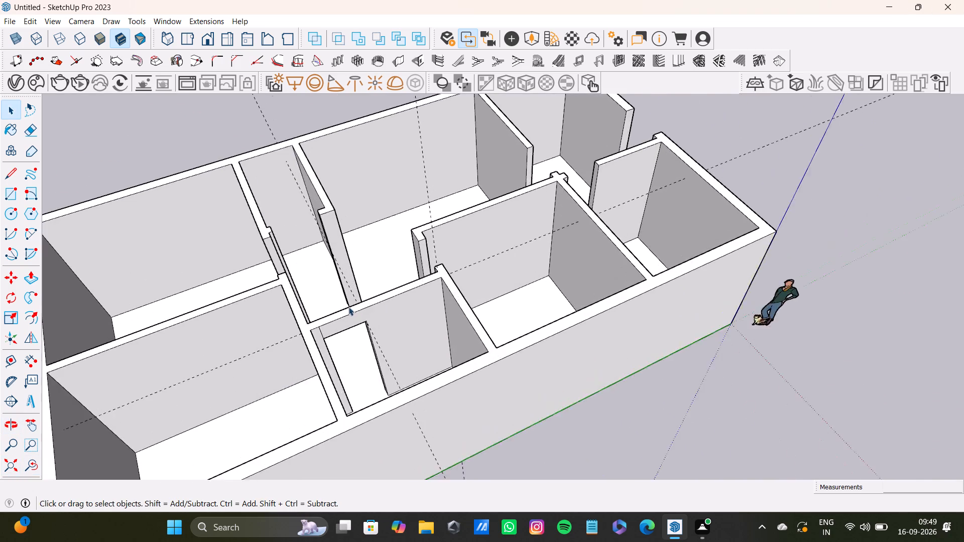
scroll(348, 307, "up", 2)
middle_click_drag(442, 282, 354, 317)
scroll(256, 308, "up", 10)
middle_click_drag(266, 305, 274, 261)
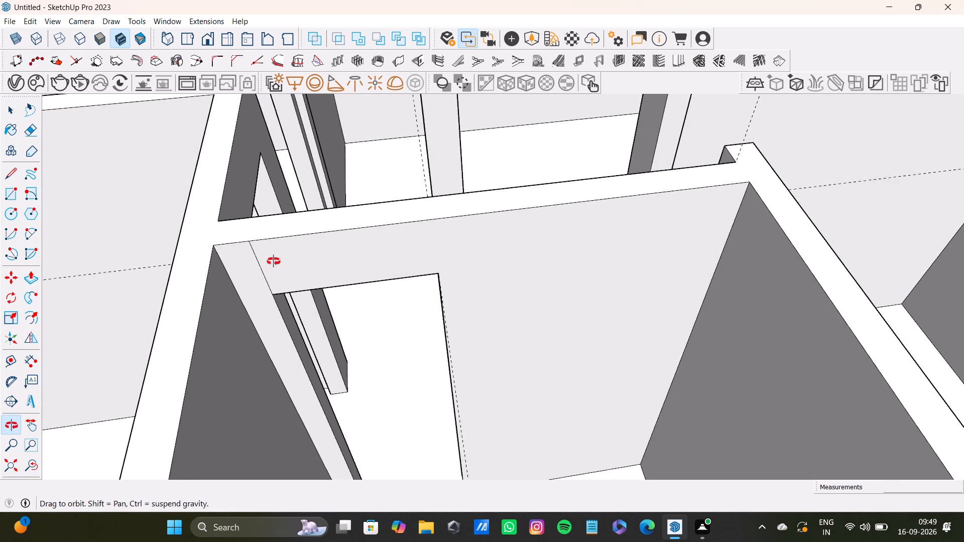
middle_click_drag(274, 261, 273, 261)
left_click(264, 273)
key("Delete")
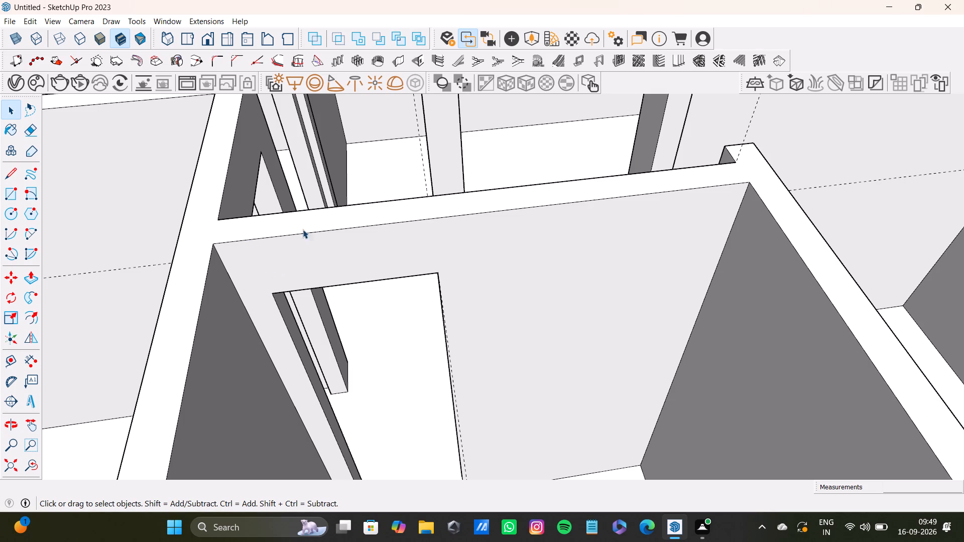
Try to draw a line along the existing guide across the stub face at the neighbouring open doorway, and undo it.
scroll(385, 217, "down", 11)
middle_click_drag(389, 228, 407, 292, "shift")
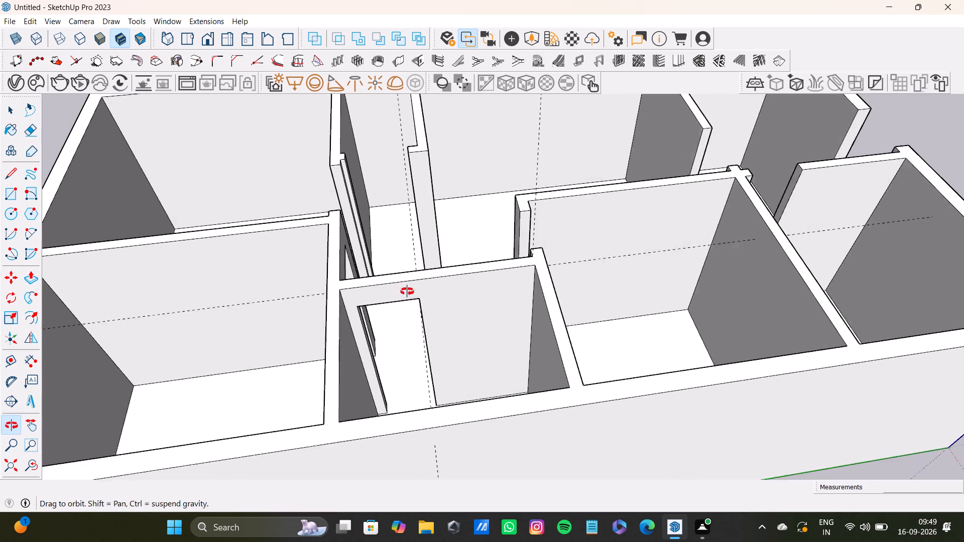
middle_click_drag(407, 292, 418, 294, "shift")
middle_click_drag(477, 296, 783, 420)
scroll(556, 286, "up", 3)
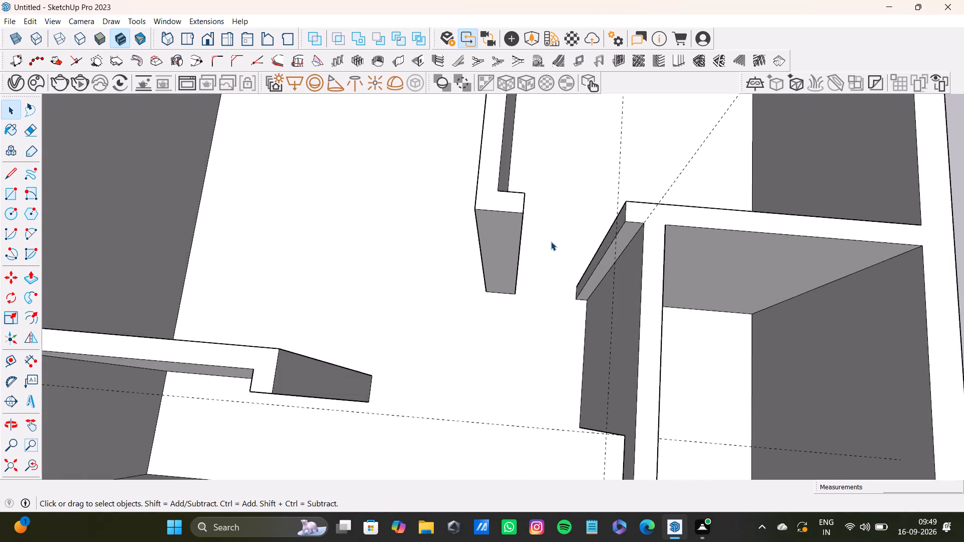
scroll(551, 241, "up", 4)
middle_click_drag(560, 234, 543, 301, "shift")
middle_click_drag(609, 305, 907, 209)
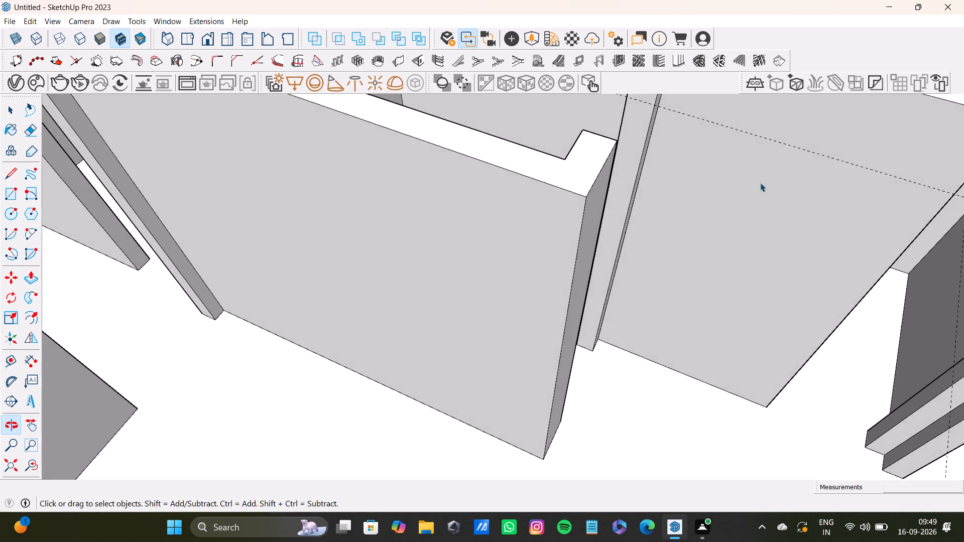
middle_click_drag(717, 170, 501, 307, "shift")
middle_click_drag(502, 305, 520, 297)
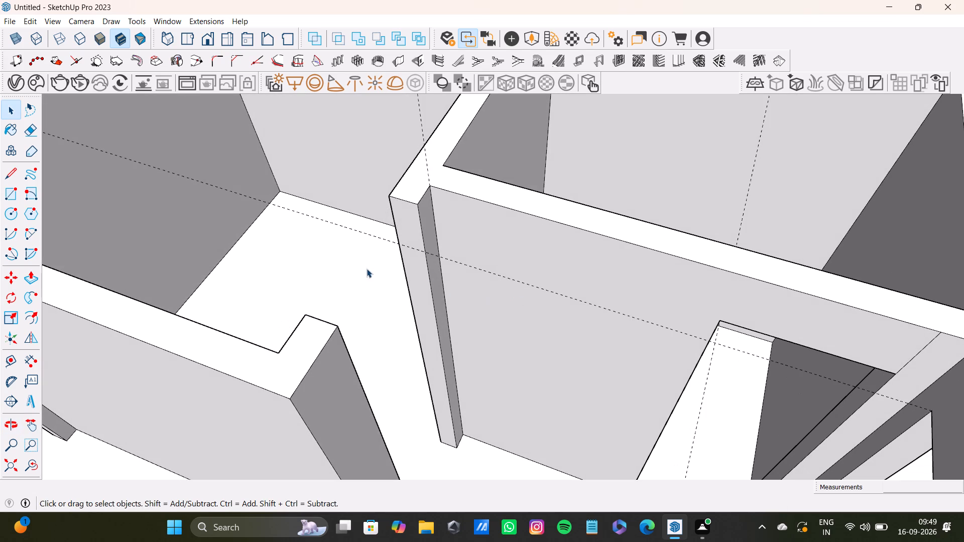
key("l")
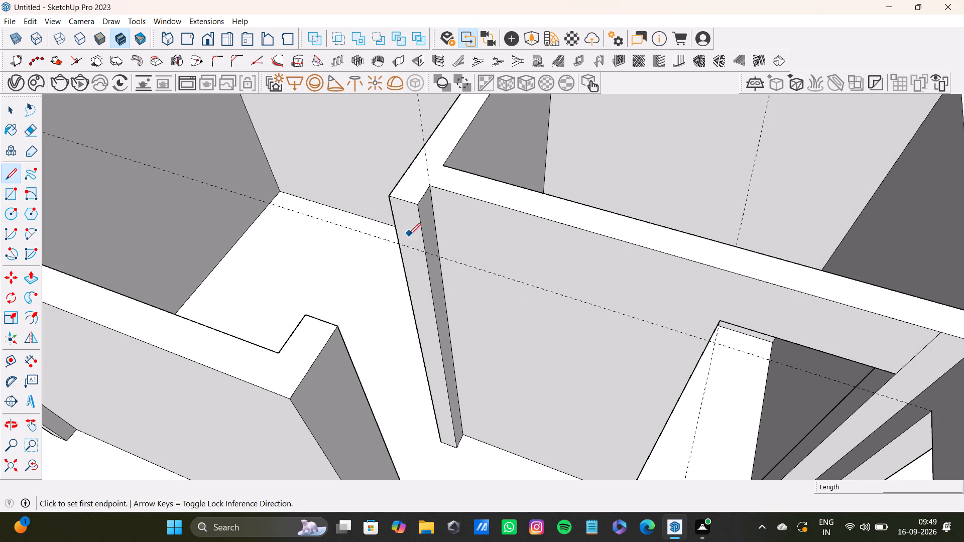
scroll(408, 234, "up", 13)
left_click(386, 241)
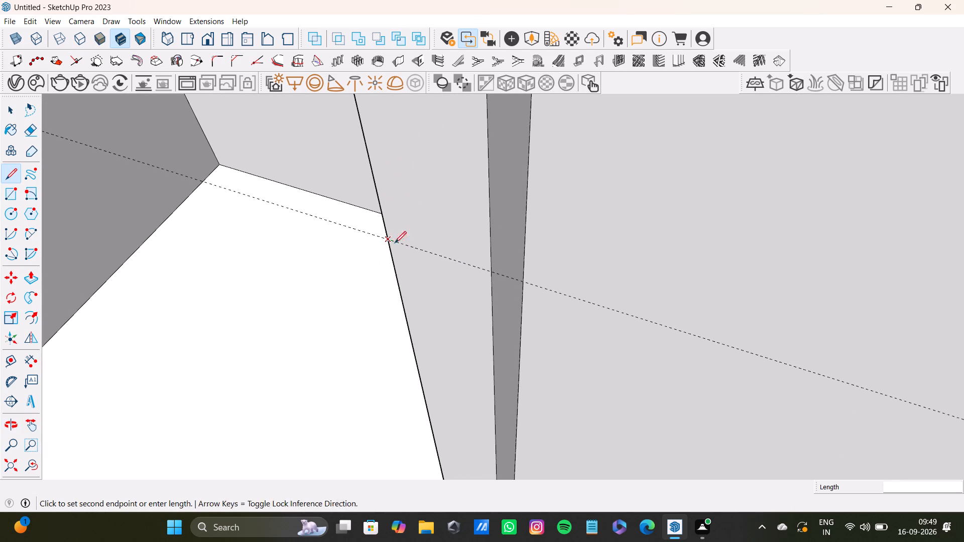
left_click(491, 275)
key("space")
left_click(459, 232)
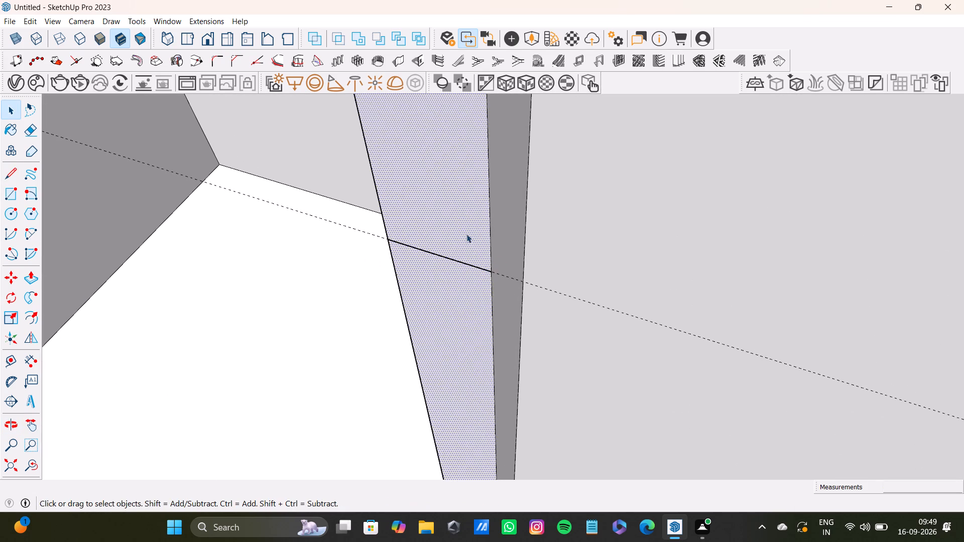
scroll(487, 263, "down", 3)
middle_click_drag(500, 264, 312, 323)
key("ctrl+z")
Place a guide 1'2" below the top edge of the end face on the L-shaped wall return facing the opposite stub.
scroll(397, 288, "up", 2)
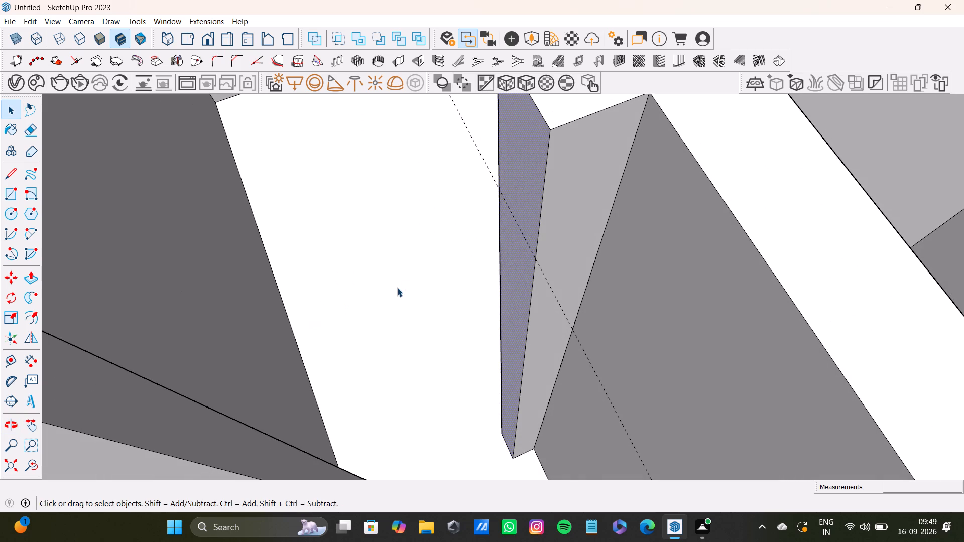
scroll(438, 274, "down", 9)
middle_click_drag(403, 308, 648, 246)
scroll(564, 208, "up", 4)
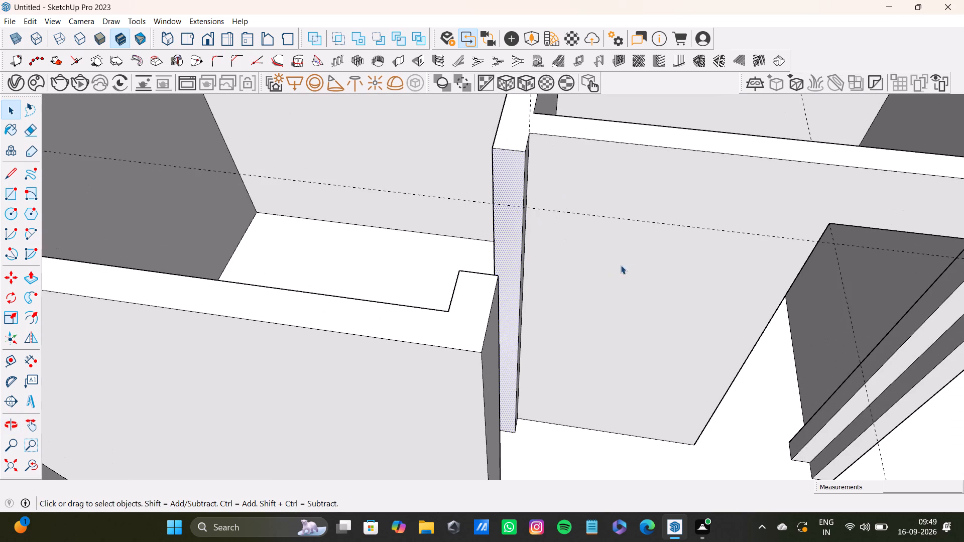
middle_click_drag(636, 294, 198, 274)
scroll(305, 175, "down", 2)
middle_click_drag(308, 175, 438, 335, "shift")
middle_click_drag(536, 266, 525, 272)
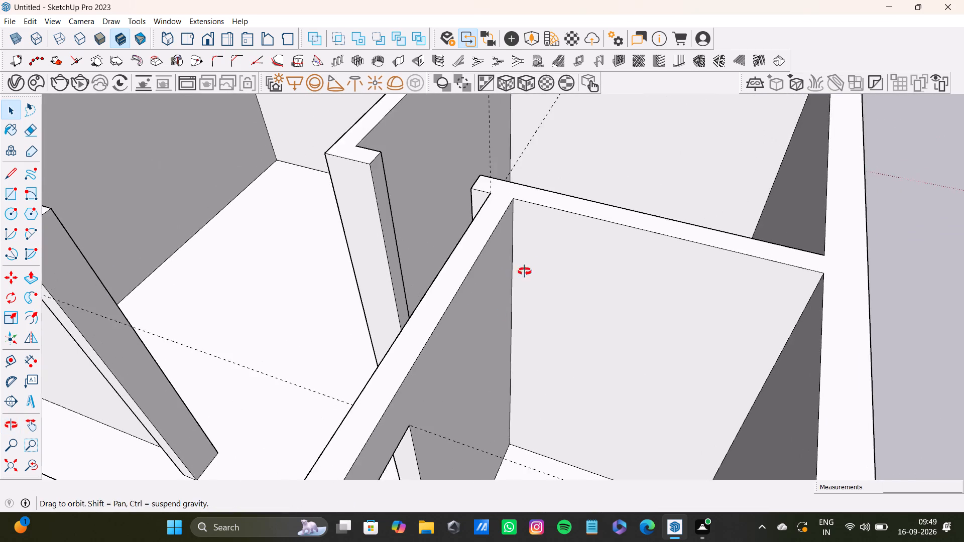
middle_click_drag(525, 272, 407, 302)
scroll(415, 217, "up", 4)
middle_click_drag(412, 168, 458, 346, "shift")
middle_click_drag(440, 333, 399, 295)
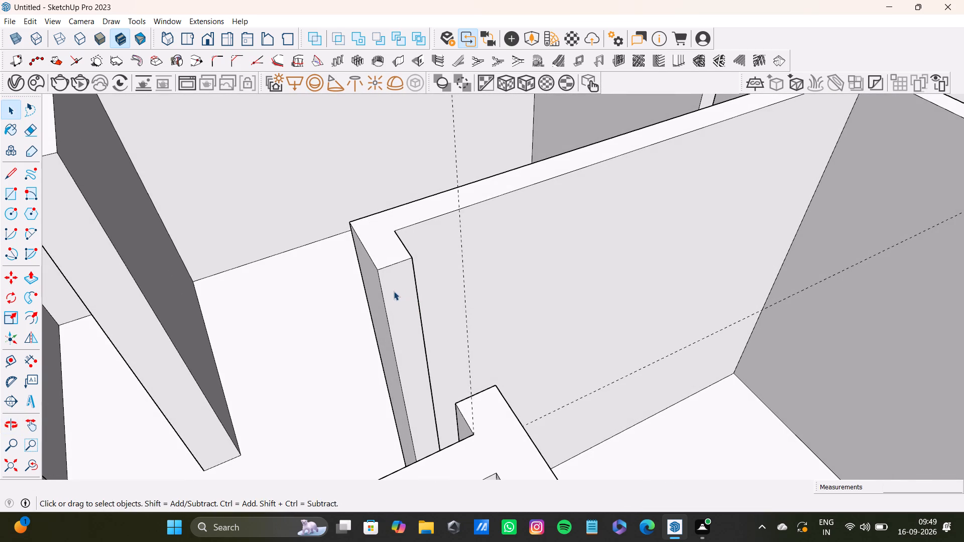
key("t")
scroll(383, 274, "up", 4)
middle_click_drag(406, 277, 408, 230)
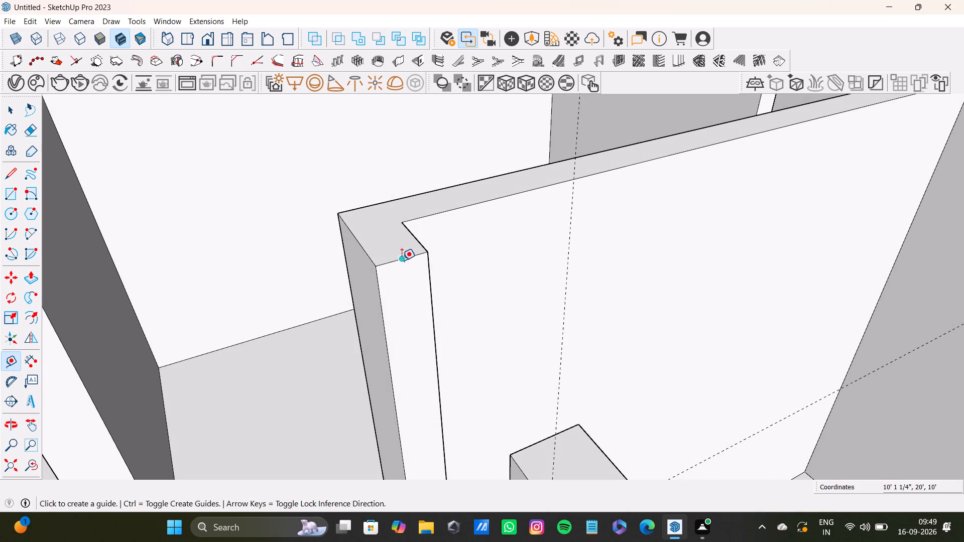
left_click(400, 256)
type("1'2")
key("shift+quotedbl")
key("Return")
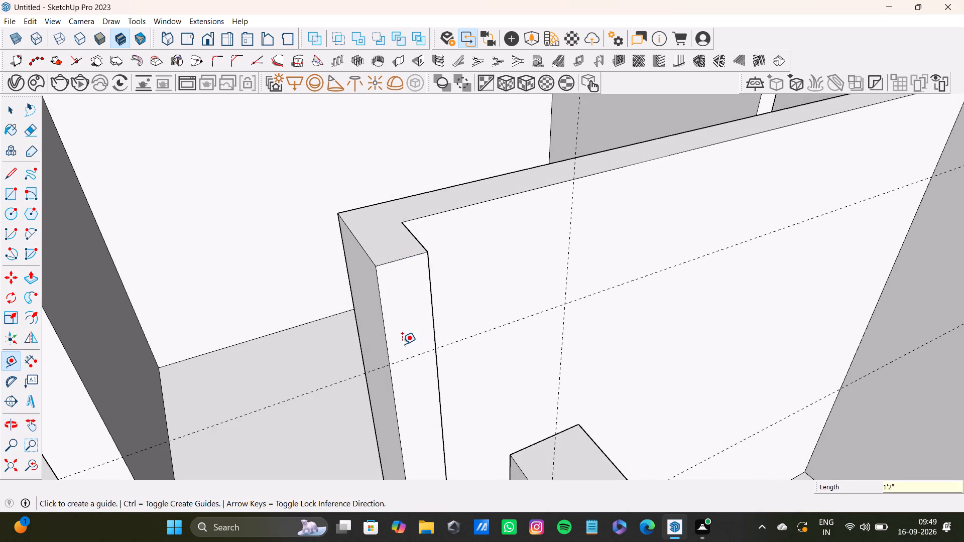
Draw a line along the new guide across the end face of the L-shaped wall return.
key("l")
scroll(376, 368, "up", 4)
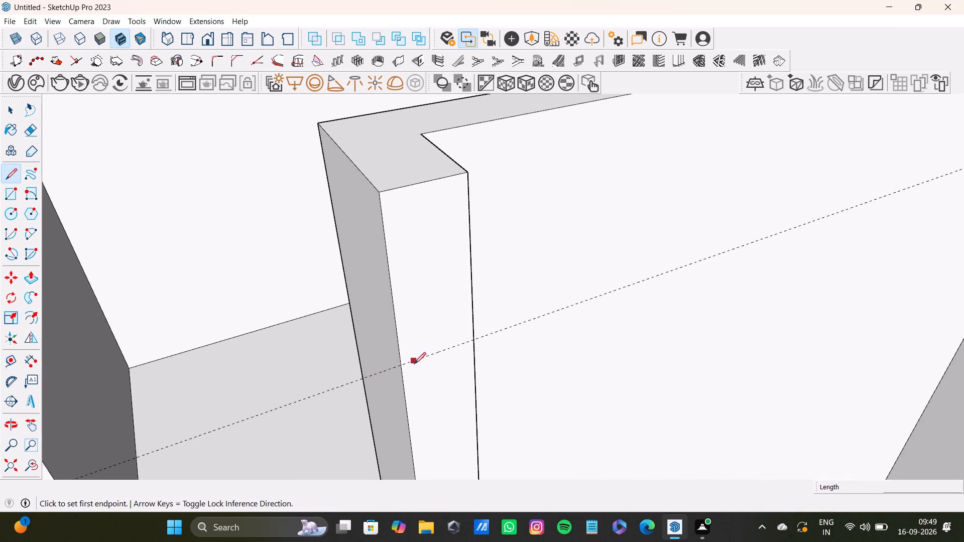
left_click(399, 366)
left_click(475, 339)
key("space")
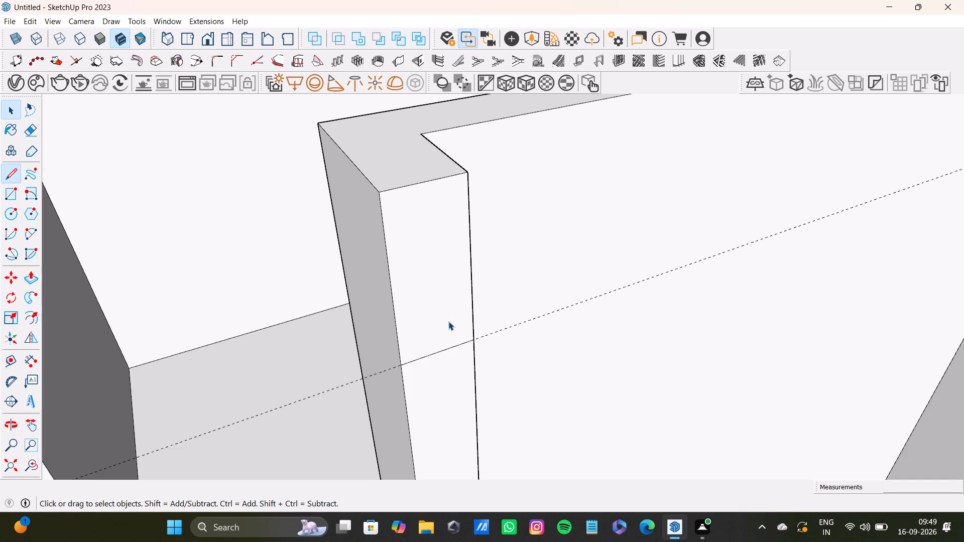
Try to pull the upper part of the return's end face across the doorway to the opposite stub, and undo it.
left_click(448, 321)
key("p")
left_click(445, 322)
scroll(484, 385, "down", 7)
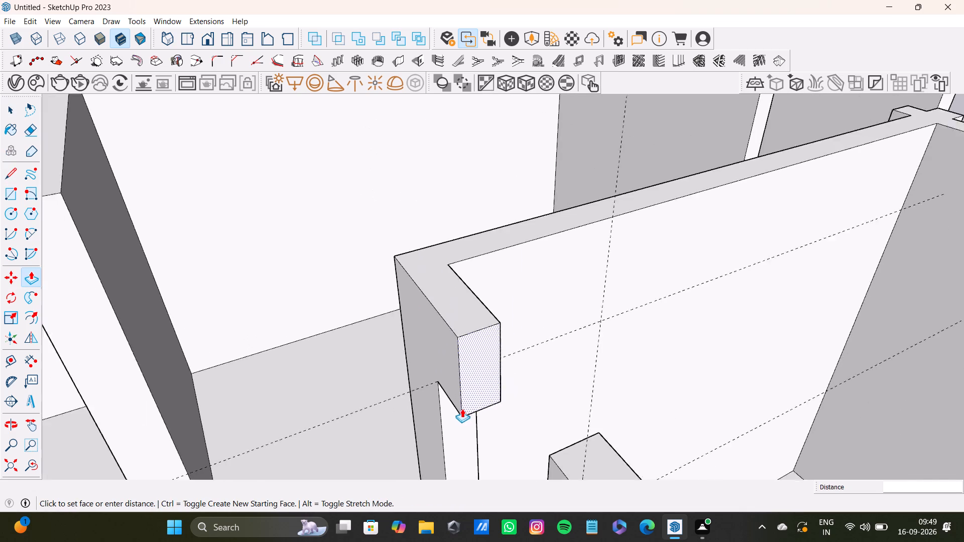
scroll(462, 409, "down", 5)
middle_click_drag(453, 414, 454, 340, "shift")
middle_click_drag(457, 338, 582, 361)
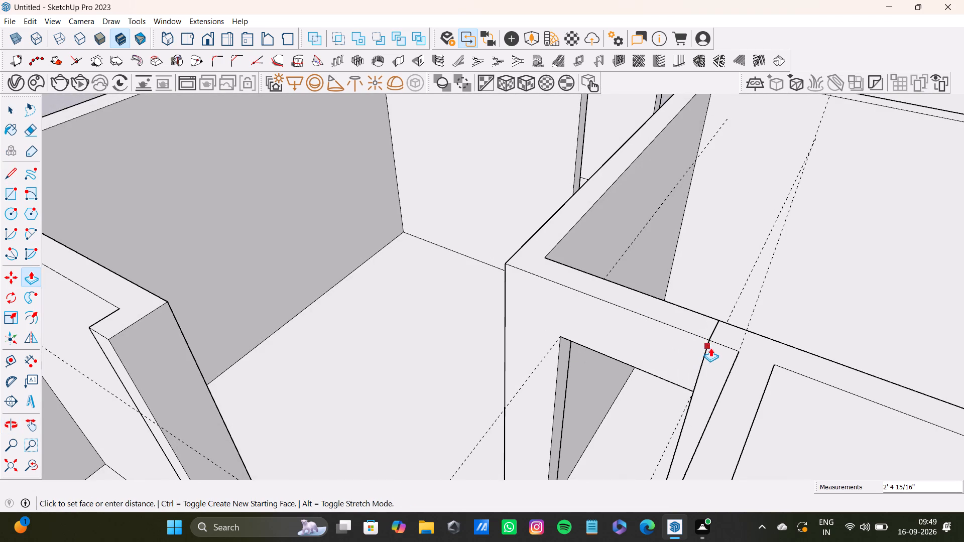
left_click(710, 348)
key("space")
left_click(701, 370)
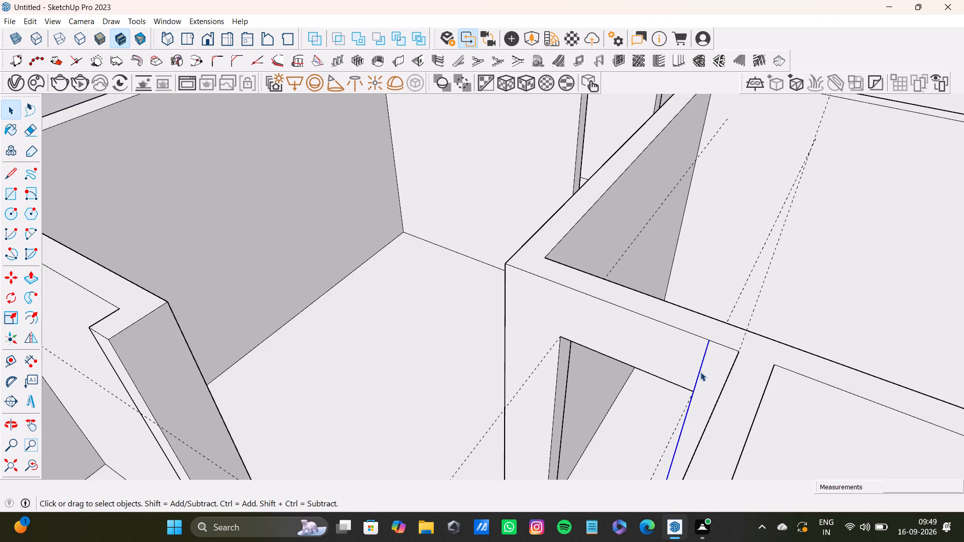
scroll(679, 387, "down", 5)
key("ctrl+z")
Pull the upper part of the L-shaped return's end face across the doorway to the opposite stub to form the lintel.
scroll(676, 389, "up", 4)
middle_click_drag(689, 399, 703, 399)
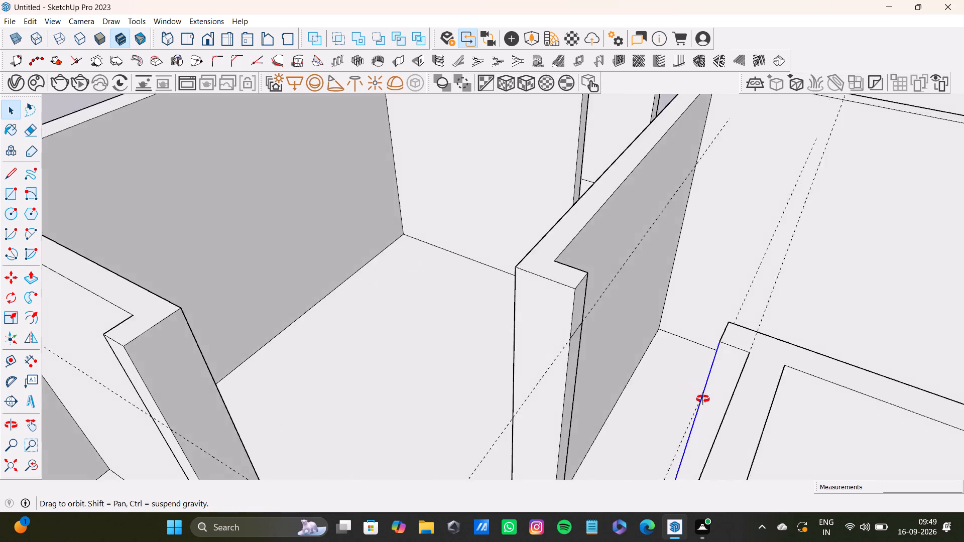
middle_click_drag(703, 399, 765, 398)
middle_click_drag(767, 368, 584, 365, "shift")
scroll(428, 331, "up", 3)
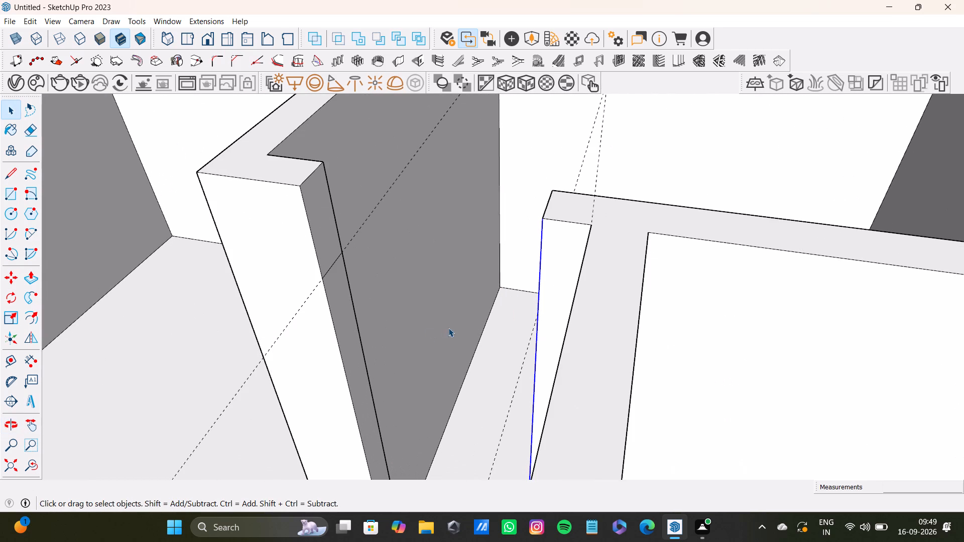
left_click(325, 232)
key("p")
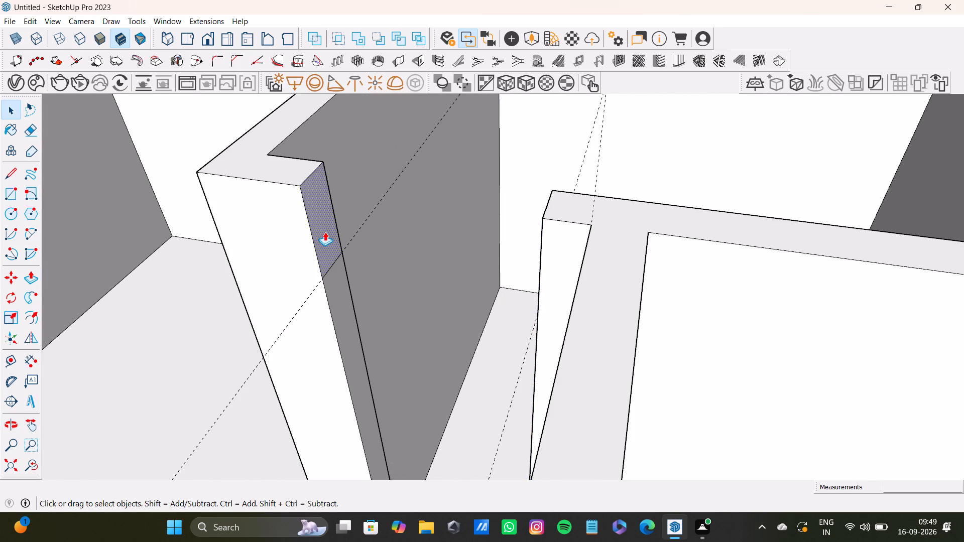
left_click(325, 232)
left_click(542, 257)
key("space")
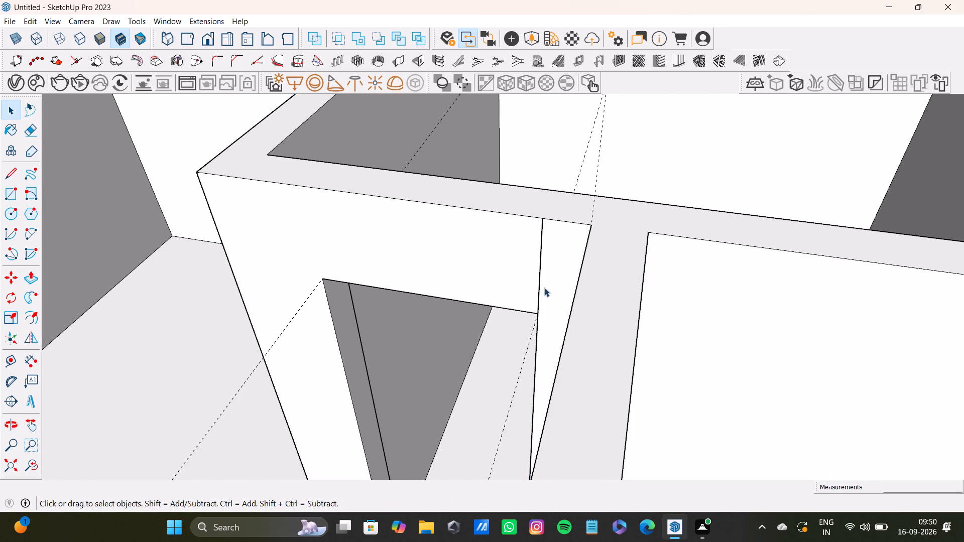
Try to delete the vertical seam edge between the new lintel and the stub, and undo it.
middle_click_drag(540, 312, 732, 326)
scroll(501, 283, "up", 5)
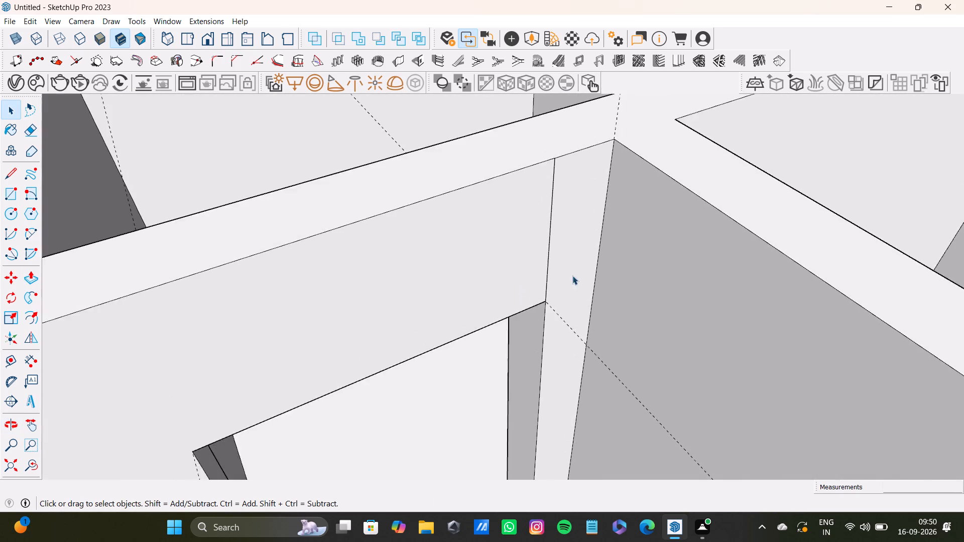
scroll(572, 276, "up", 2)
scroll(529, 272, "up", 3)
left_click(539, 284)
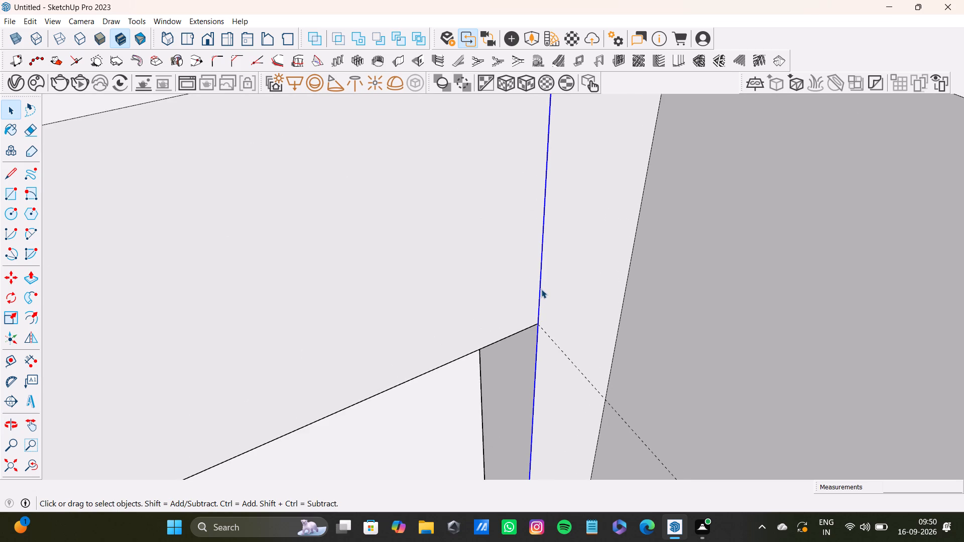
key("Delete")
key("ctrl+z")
Push the slightly offset stub face beside the new lintel flush with the lintel's face.
scroll(530, 302, "down", 3)
scroll(539, 305, "up", 3)
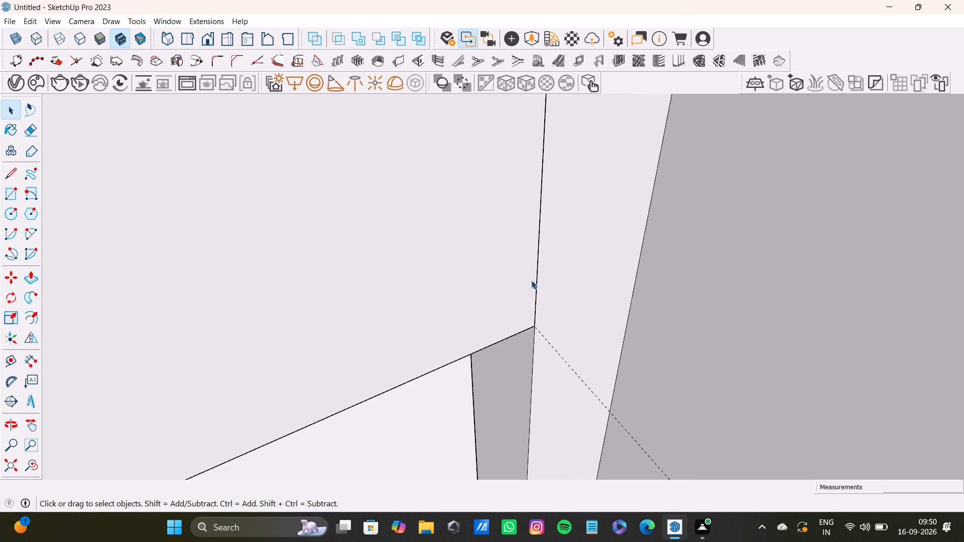
scroll(531, 280, "up", 6)
middle_click_drag(503, 152, 462, 347, "shift")
scroll(482, 189, "up", 4)
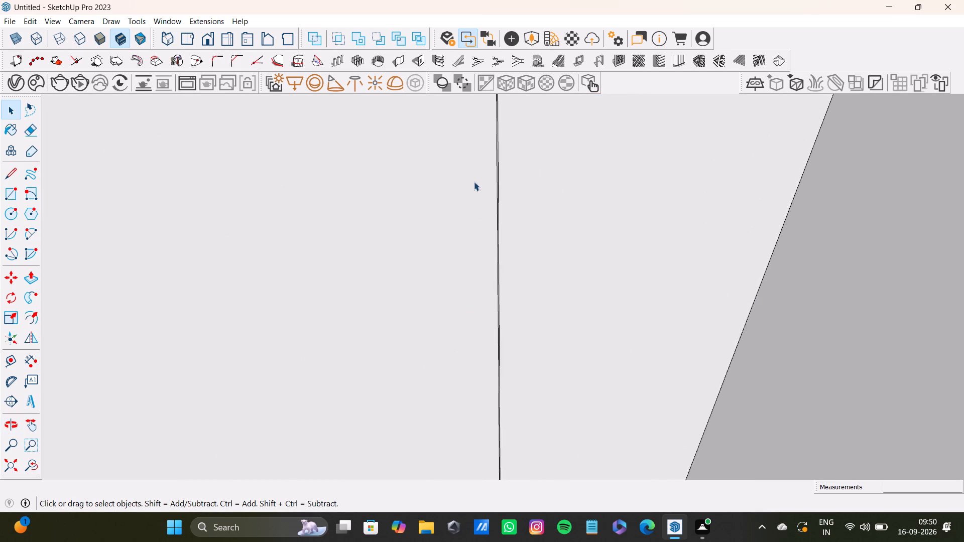
middle_click_drag(464, 165, 512, 524, "shift")
scroll(540, 370, "up", 11)
left_click(617, 253)
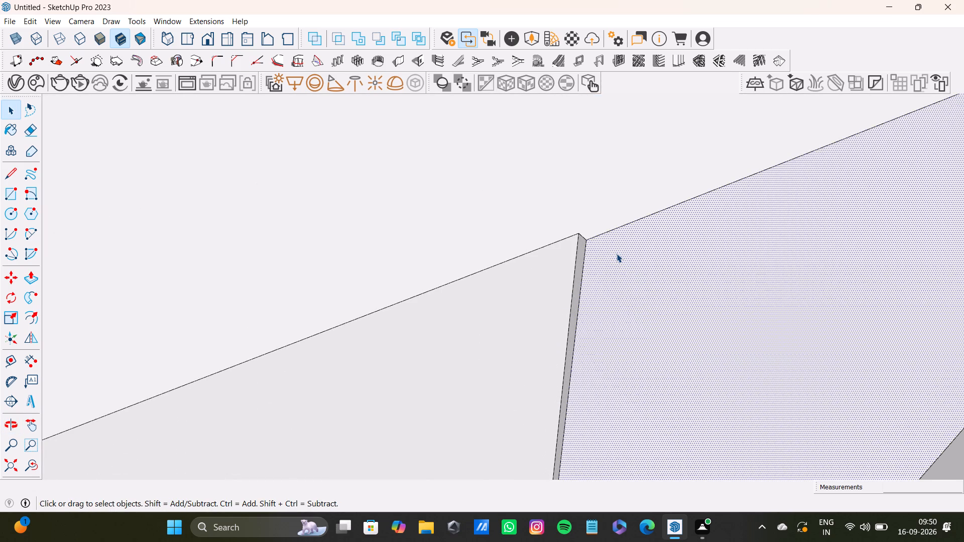
key("p")
left_click_drag(618, 265, 576, 250)
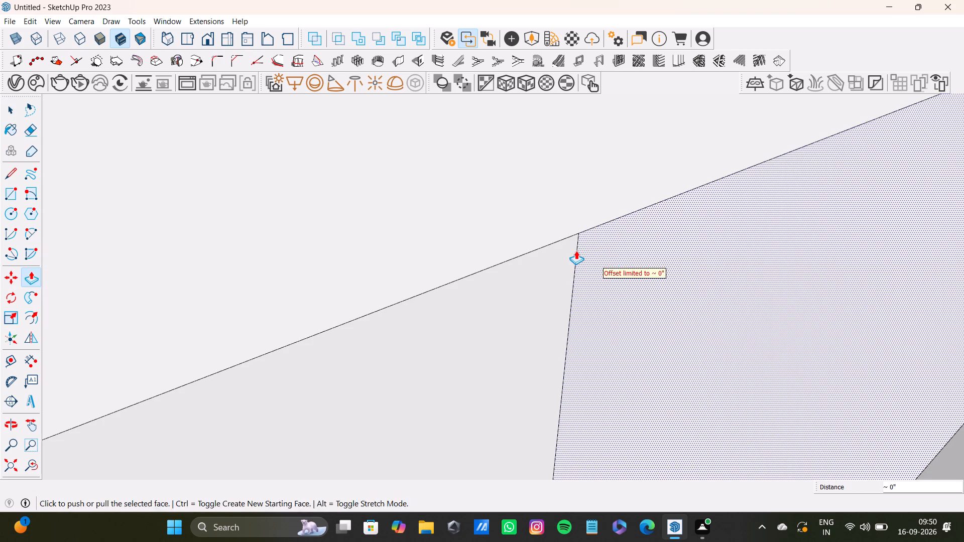
key("space")
Delete the leftover vertical seam edge between the flush stub and lintel faces.
left_click(572, 281)
key("Delete")
Delete the leftover vertical seam edge above the doorway corner on the opposite face of the new lintel's wall.
scroll(553, 307, "down", 3)
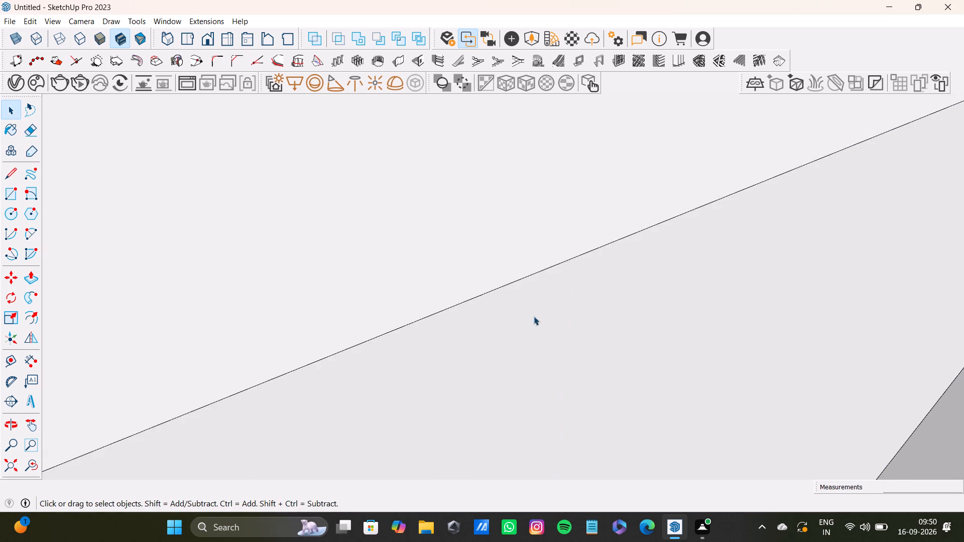
scroll(534, 316, "down", 20)
scroll(534, 316, "down", 7)
middle_click_drag(346, 418, 357, 223, "shift")
scroll(396, 362, "down", 2, "shift")
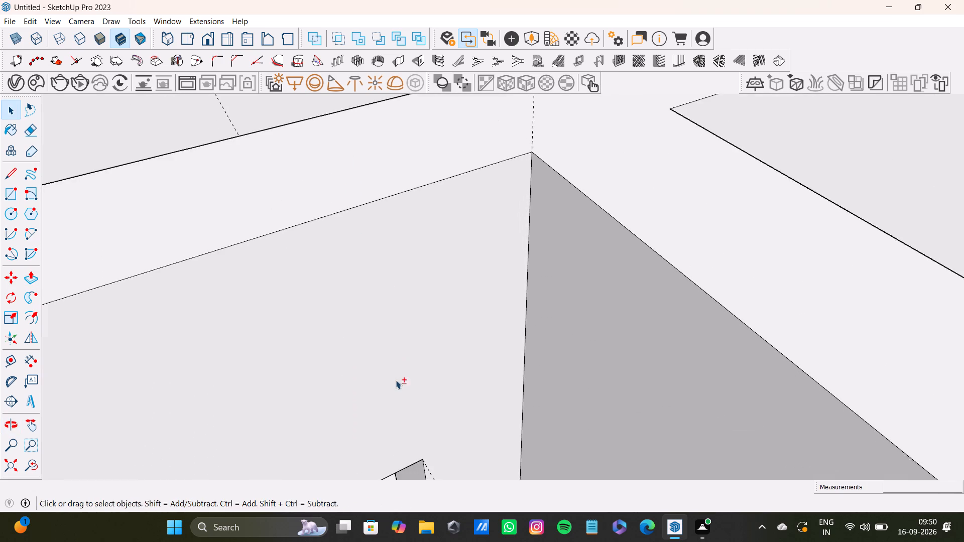
scroll(396, 380, "down", 7, "shift")
middle_click_drag(365, 385, 435, 226, "shift")
middle_click_drag(421, 227, 796, 219)
scroll(262, 322, "up", 3)
middle_click_drag(293, 306, 293, 305)
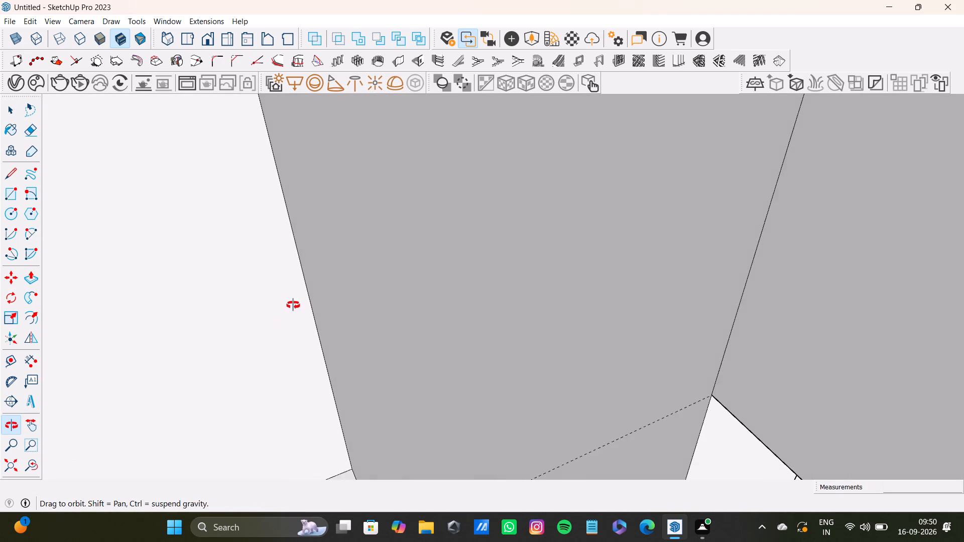
middle_click_drag(293, 305, 334, 301)
scroll(337, 296, "down", 8)
middle_click_drag(388, 251, 292, 304, "shift")
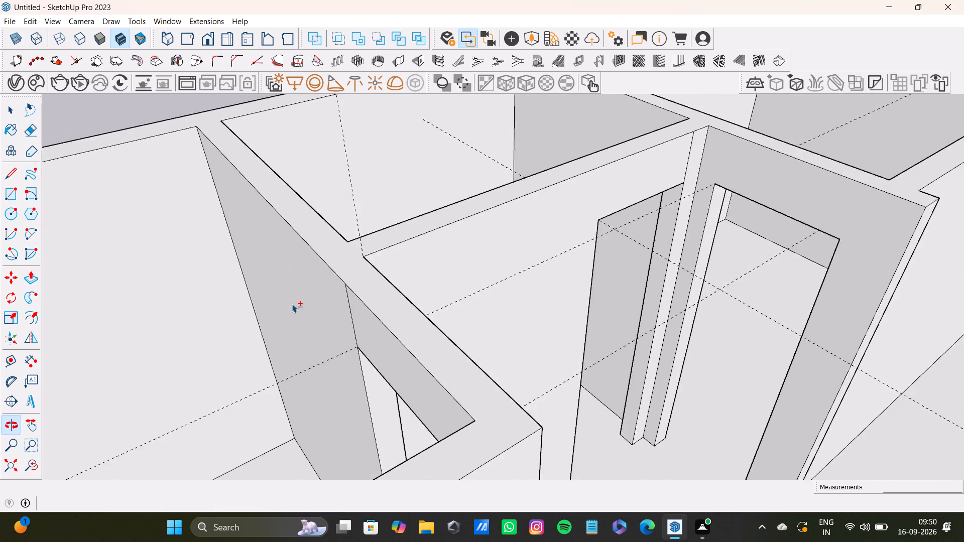
middle_click_drag(296, 299, 451, 243)
key("space")
scroll(467, 241, "up", 2)
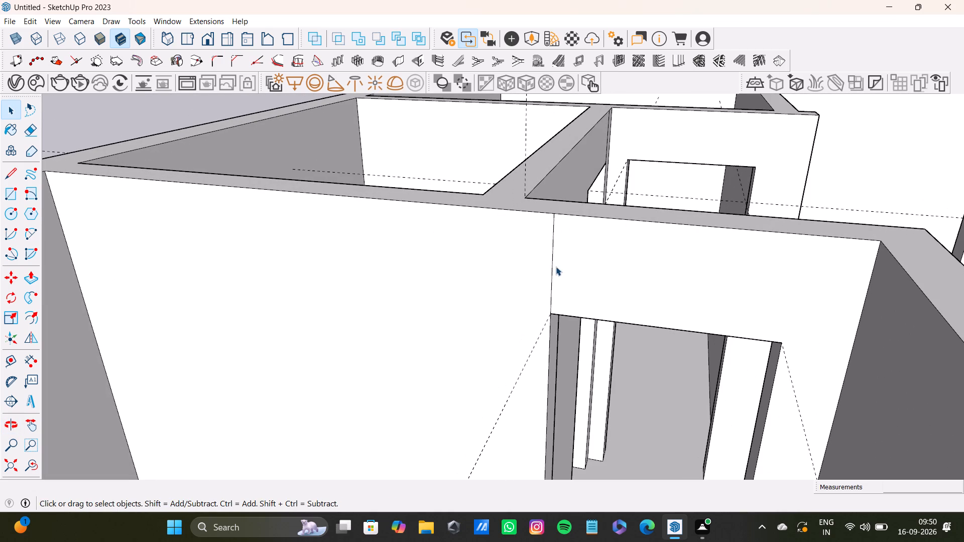
left_click(552, 279)
key("Delete")
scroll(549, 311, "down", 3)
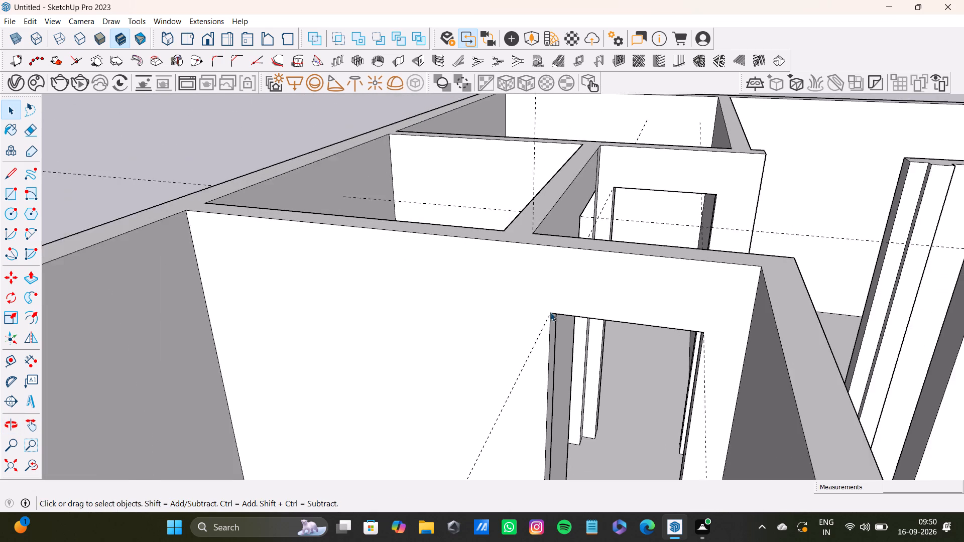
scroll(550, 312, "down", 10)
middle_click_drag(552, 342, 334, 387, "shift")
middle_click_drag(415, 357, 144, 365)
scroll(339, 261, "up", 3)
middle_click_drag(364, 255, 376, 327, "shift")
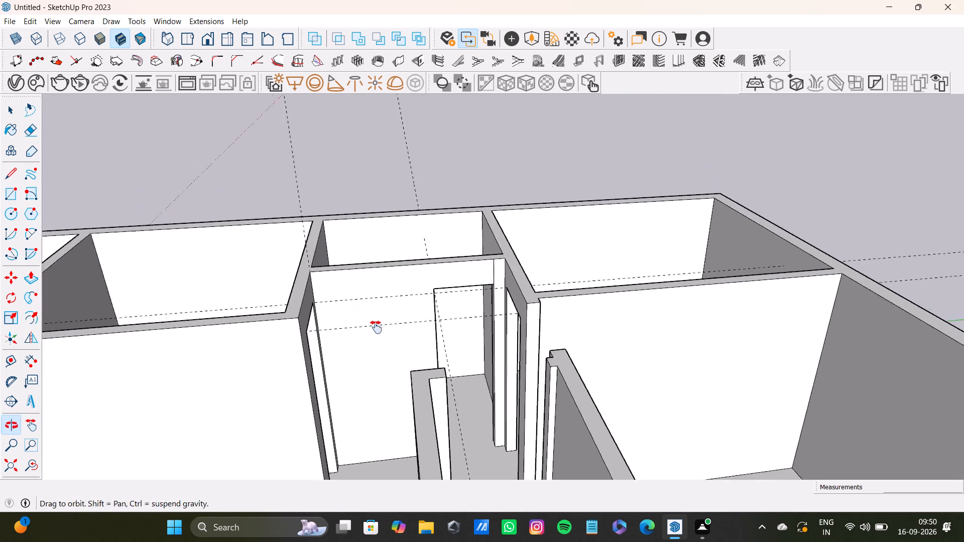
Delete the leftover vertical seam edge above the doorway corner, beside the junction of the lintel's wall and the crossing wall.
middle_click_drag(376, 327, 402, 350, "shift")
scroll(494, 332, "up", 12)
left_click(520, 330)
left_click(523, 334)
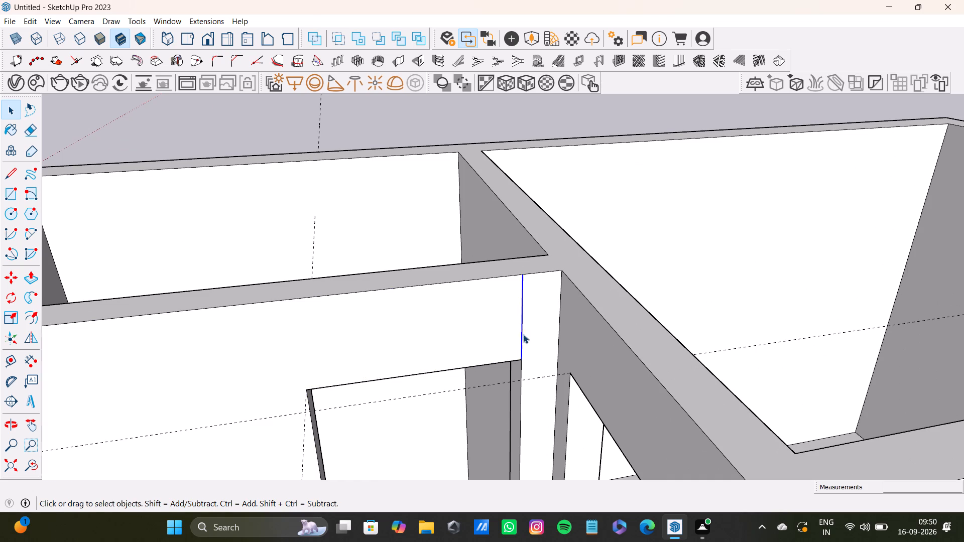
key("Delete")
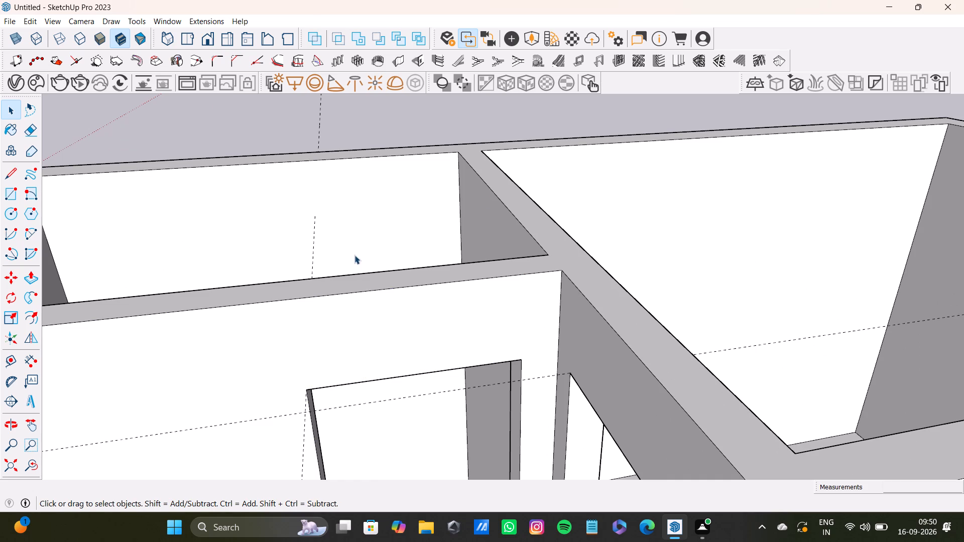
Place a guide 1'2" below the wall top on the end face of the stub beside the next open doorway.
scroll(305, 269, "down", 15)
middle_click_drag(275, 322, 365, 217, "shift")
middle_click_drag(367, 222, 698, 444)
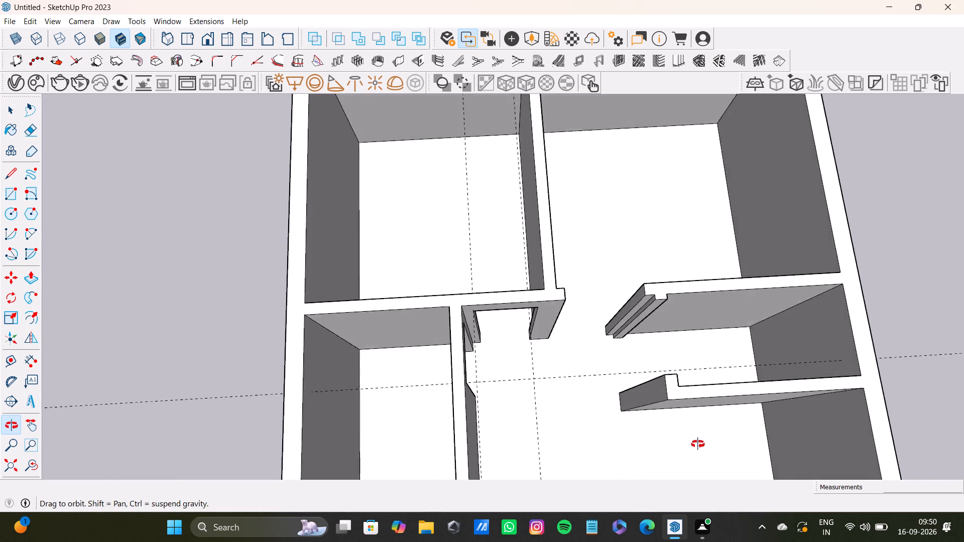
middle_click_drag(698, 444, 769, 299)
scroll(636, 233, "up", 6)
middle_click_drag(638, 232, 611, 313, "shift")
middle_click_drag(604, 317, 477, 323)
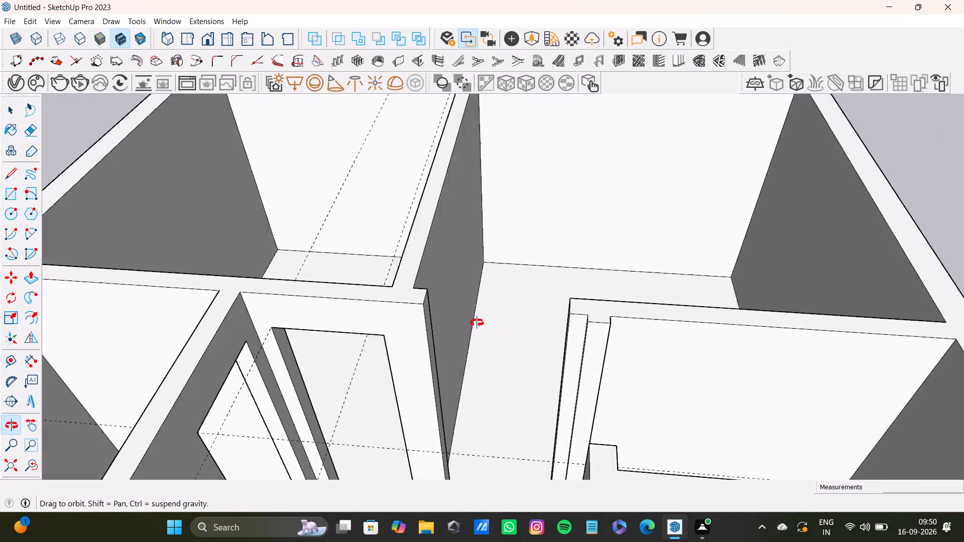
middle_click_drag(477, 323, 356, 321)
key("t")
scroll(418, 271, "up", 7)
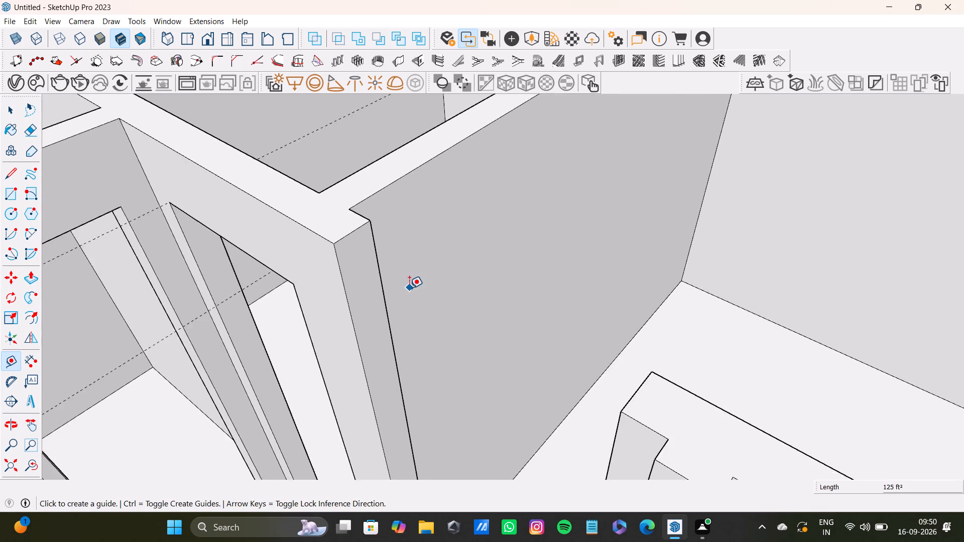
middle_click_drag(408, 287, 383, 235)
left_click(359, 219)
middle_click_drag(386, 358, 386, 319)
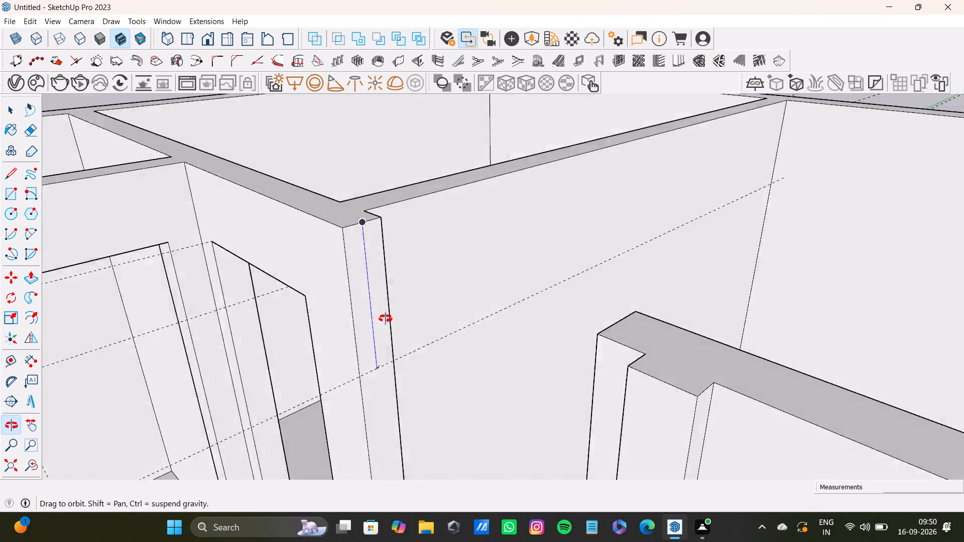
middle_click_drag(386, 319, 392, 270)
key("1")
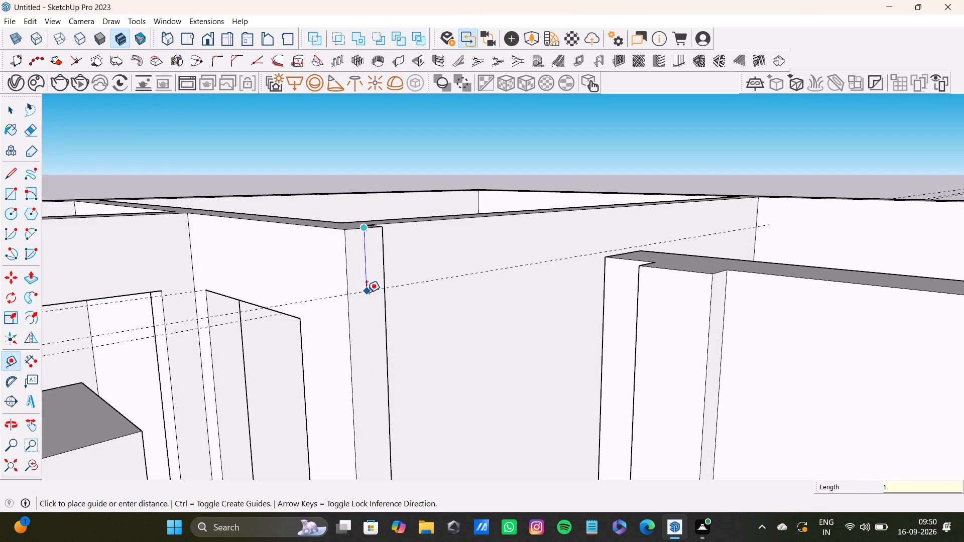
key("apostrophe")
key("2")
key("shift+quotedbl")
key("Return")
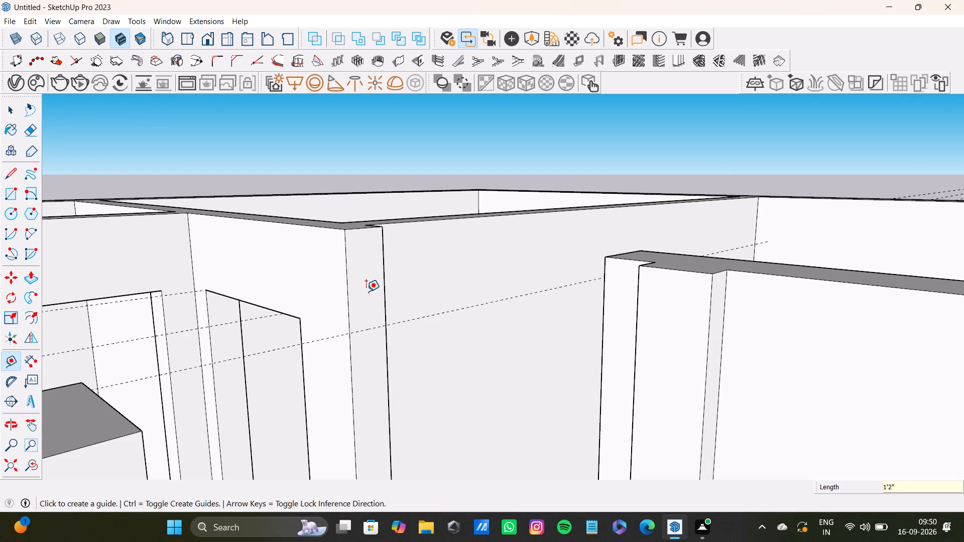
Draw a line along the guide across the stub's end face to split off its upper part.
key("l")
left_click(352, 333)
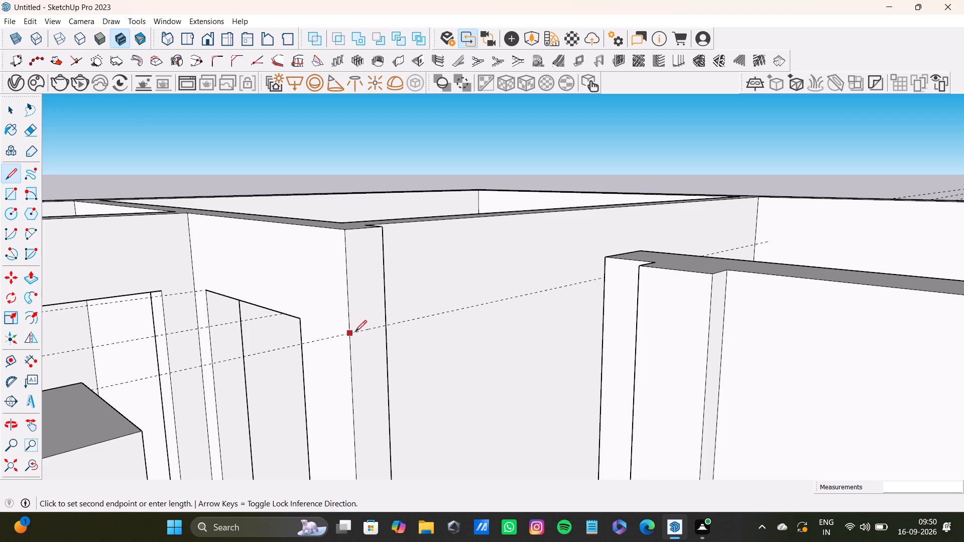
left_click(387, 321)
key("space")
Push/Pull the upper part of the stub's end face across the doorway to the opposite stub, forming a lintel.
left_click(376, 298)
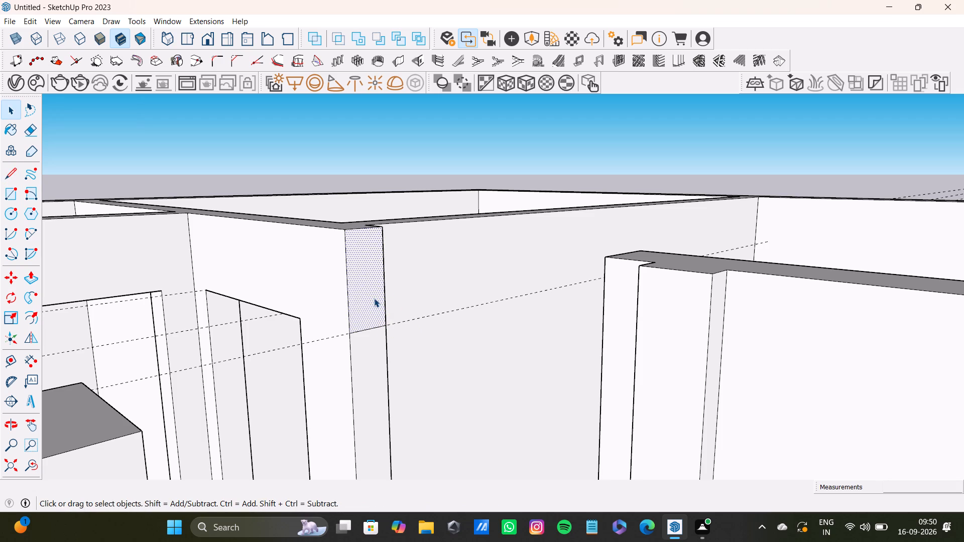
key("p")
left_click_drag(372, 298, 378, 296)
left_click_drag(373, 299, 570, 337)
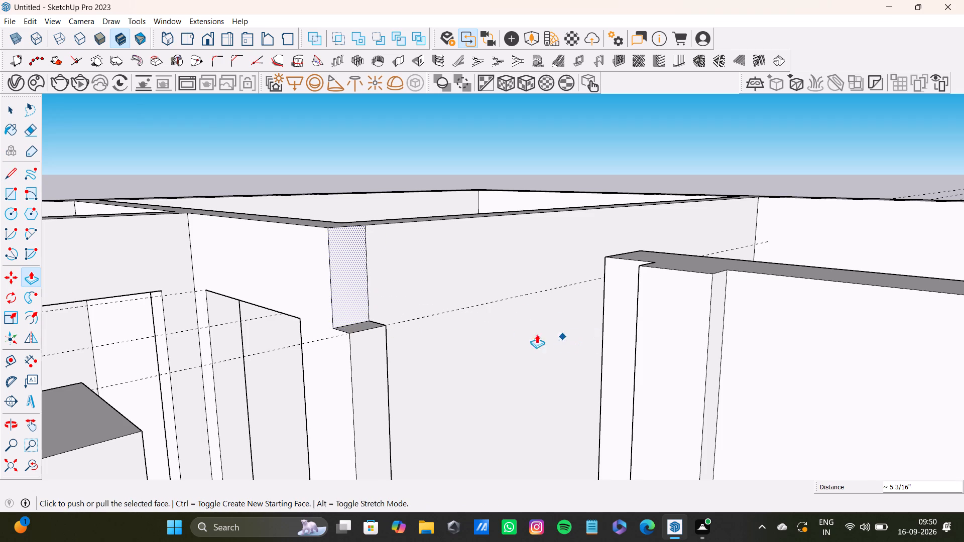
left_click_drag(359, 289, 571, 328)
left_click_drag(363, 303, 542, 343)
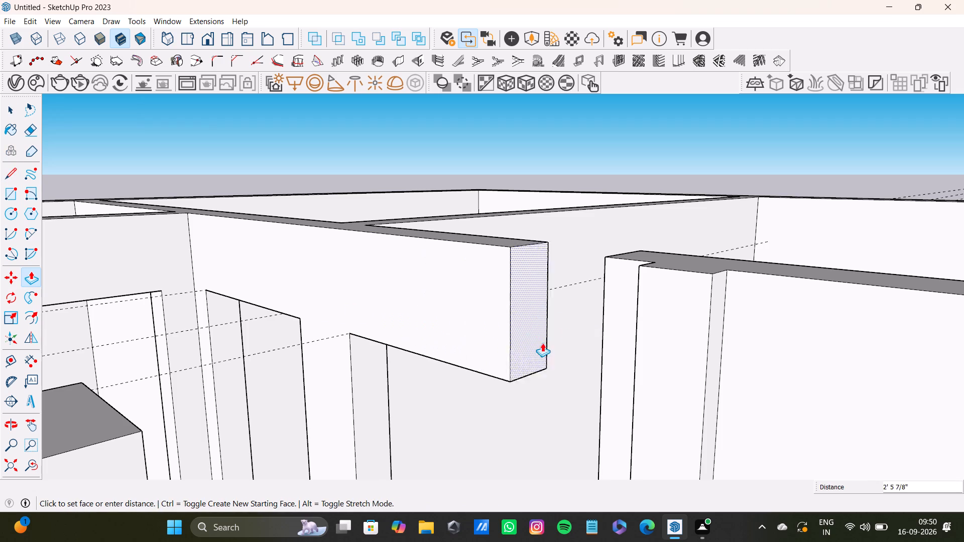
left_click_drag(542, 343, 601, 348)
key("space")
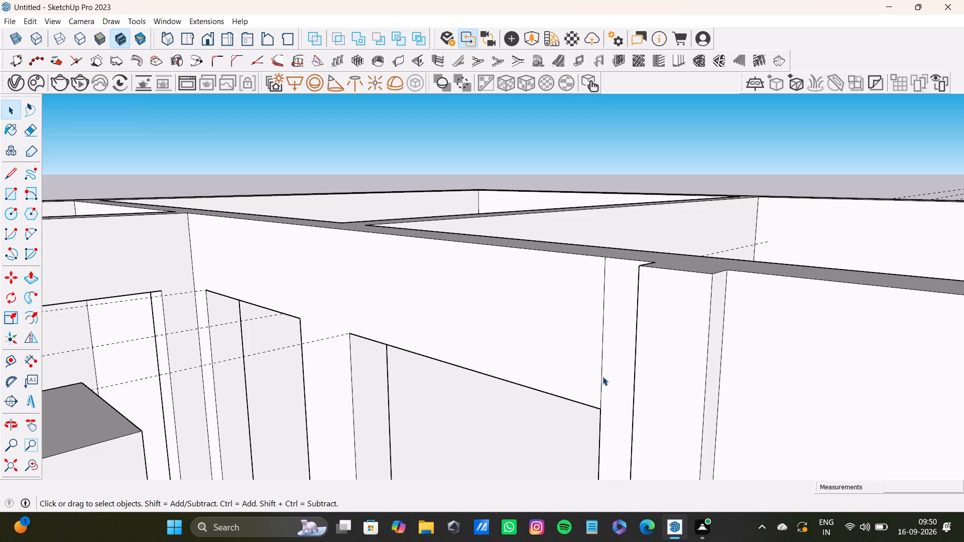
Delete the leftover vertical seam edges where the new lintel meets the far stub, on both faces of the wall.
left_click(600, 381)
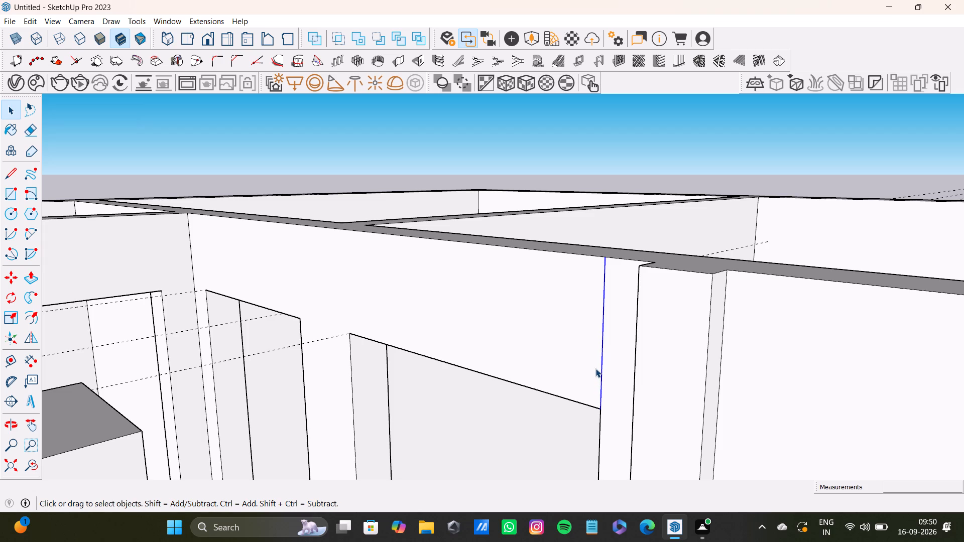
key("Delete")
scroll(595, 367, "down", 8)
middle_click_drag(638, 365, 237, 386)
scroll(414, 329, "up", 3)
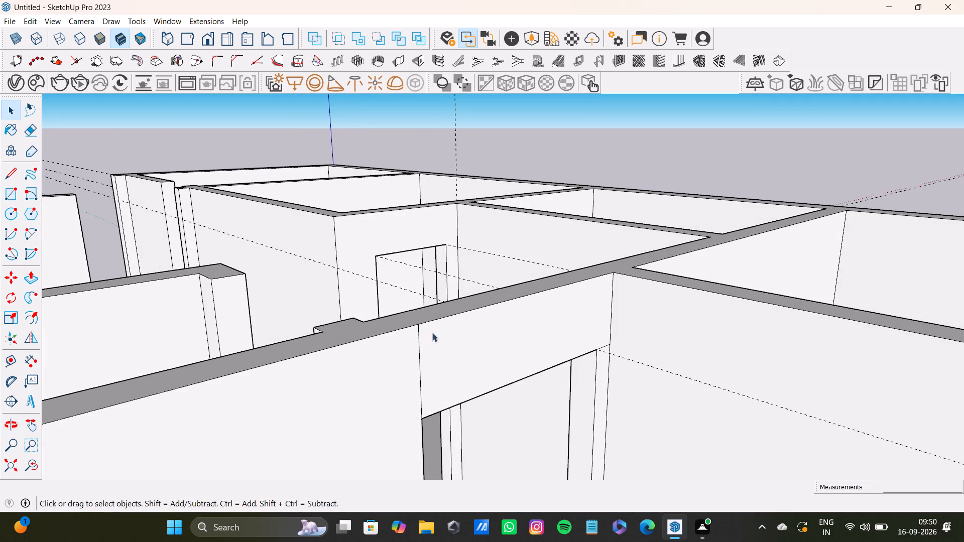
left_click(420, 371)
key("Delete")
Delete the leftover vertical seam edge above the doorway corner next to the partition junction.
scroll(420, 366, "down", 2)
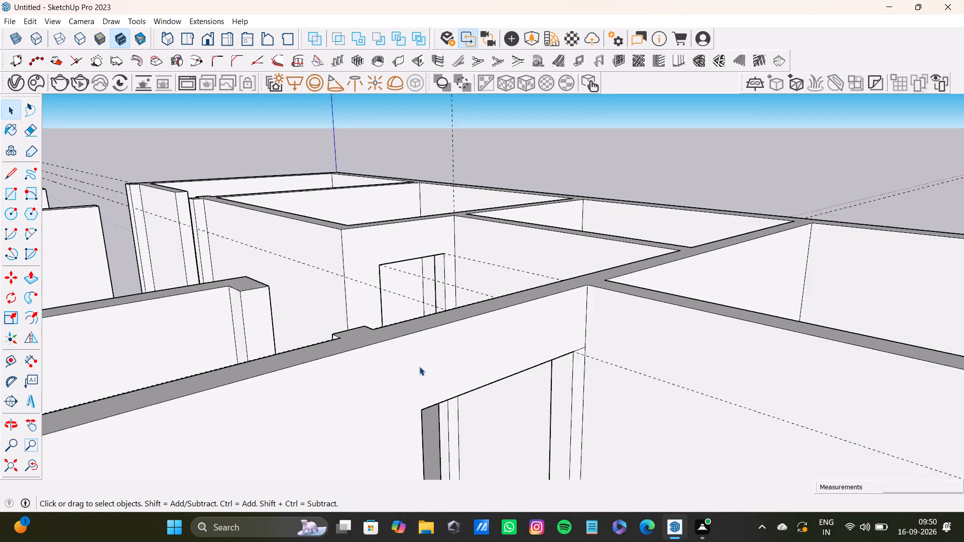
scroll(419, 366, "down", 15)
middle_click_drag(407, 365, 414, 278, "shift")
middle_click_drag(413, 278, 290, 332)
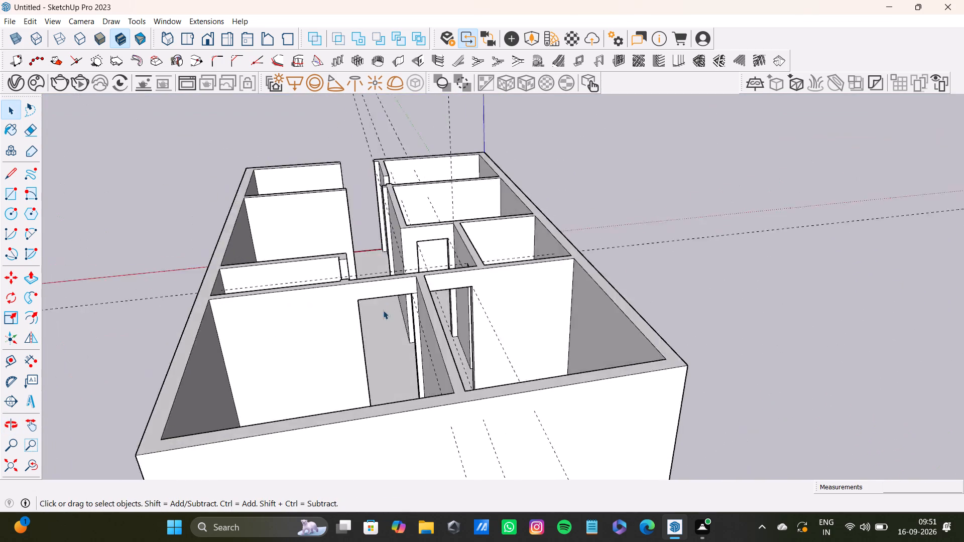
scroll(386, 304, "up", 8)
middle_click_drag(396, 293, 438, 307)
scroll(665, 332, "up", 6)
left_click(673, 347)
key("Delete")
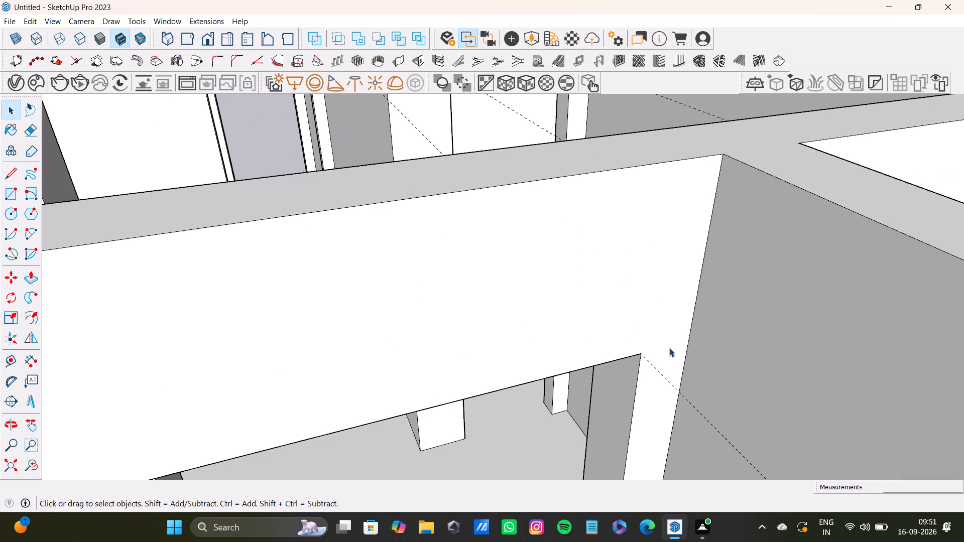
Place a guide 1'2" below the wall top on the end face of the short stub at the next open passage doorway.
scroll(645, 362, "down", 14)
middle_click_drag(560, 379, 530, 260, "shift")
middle_click_drag(493, 255, 317, 233)
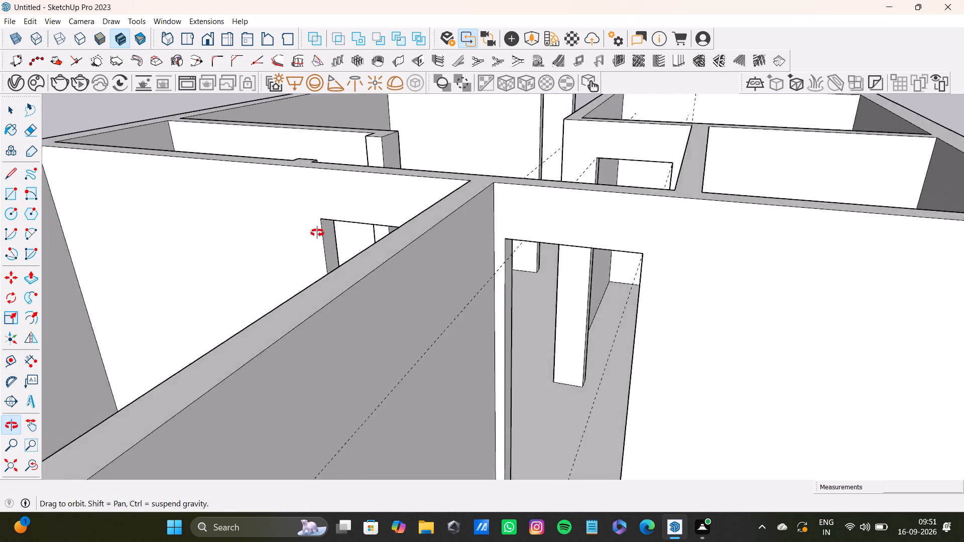
middle_click_drag(317, 233, 959, 352)
middle_click_drag(591, 247, 615, 312)
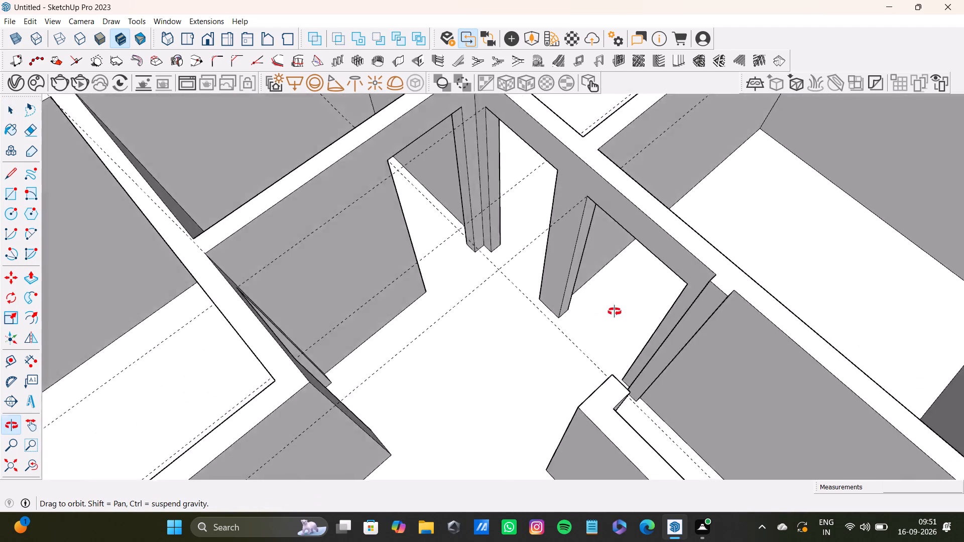
middle_click_drag(615, 312, 821, 198)
middle_click_drag(593, 142, 533, 253, "shift")
middle_click_drag(526, 256, 594, 287)
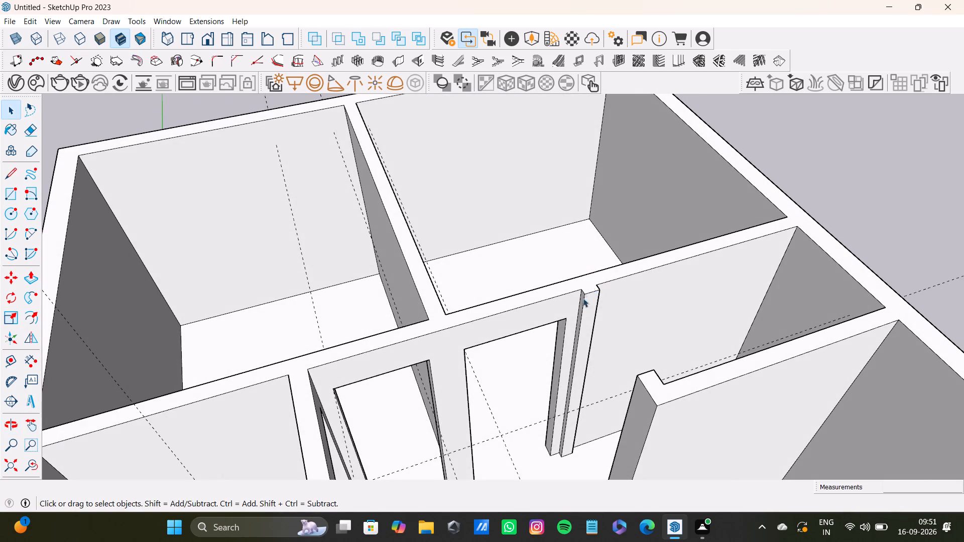
key("t")
scroll(579, 306, "up", 8)
left_click(606, 286)
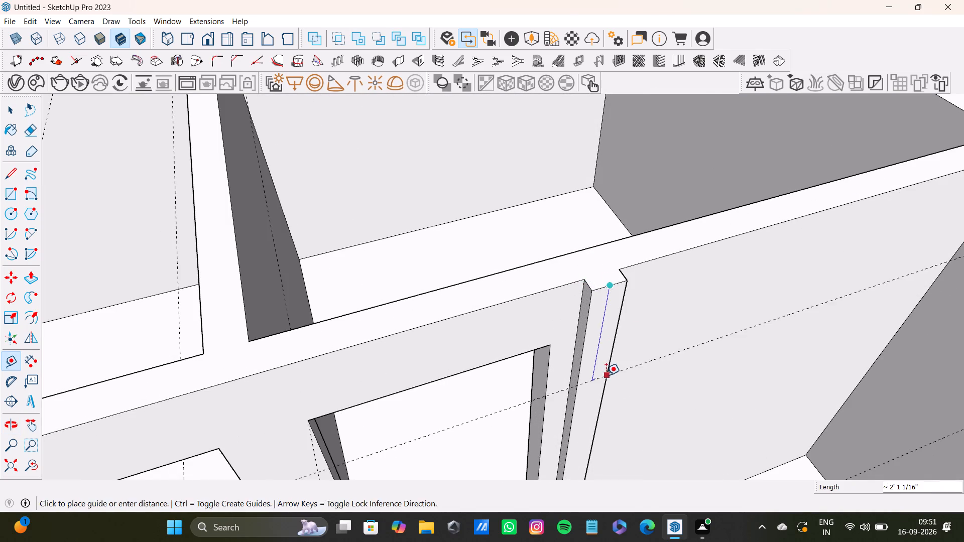
scroll(607, 376, "down", 1)
middle_click_drag(604, 364, 569, 304)
middle_click_drag(566, 344, 600, 266)
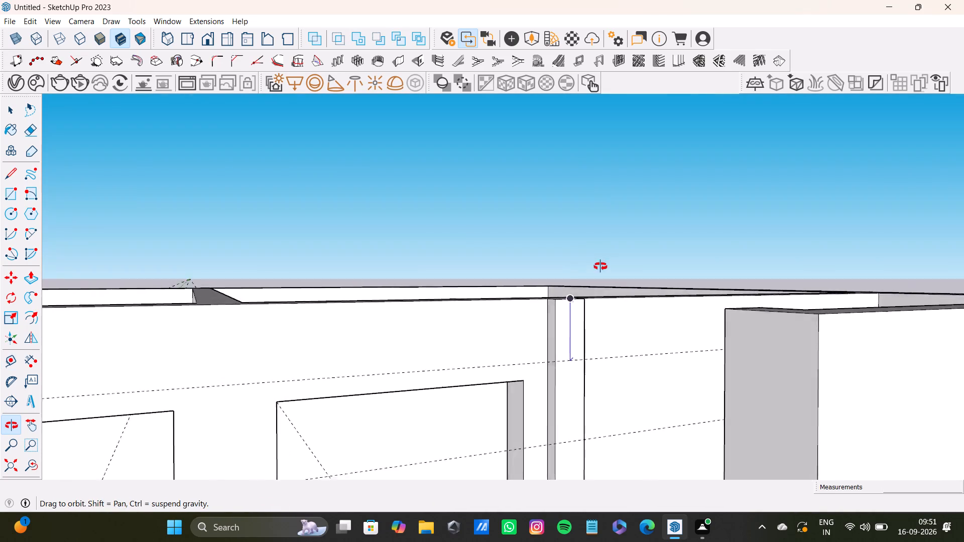
middle_click_drag(600, 266, 598, 273)
key("1")
key("apostrophe")
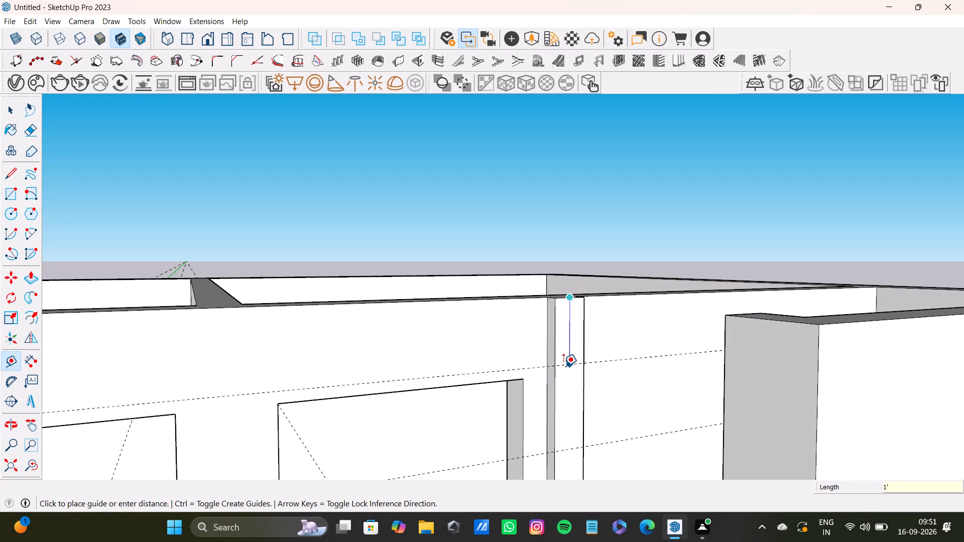
key("2")
key("shift+quotedbl")
key("Return")
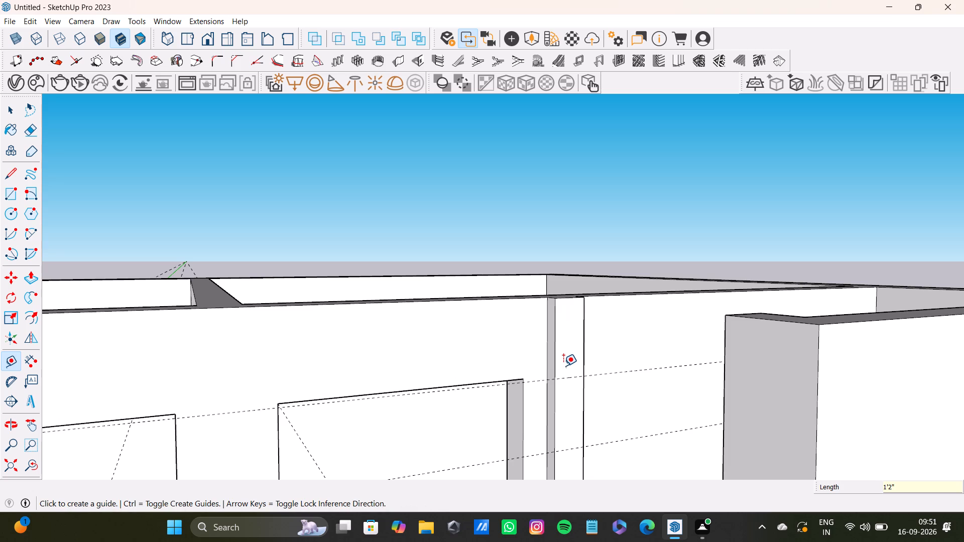
Draw a line along the guide across this stub's end face to split off its upper part.
key("l")
key("Return")
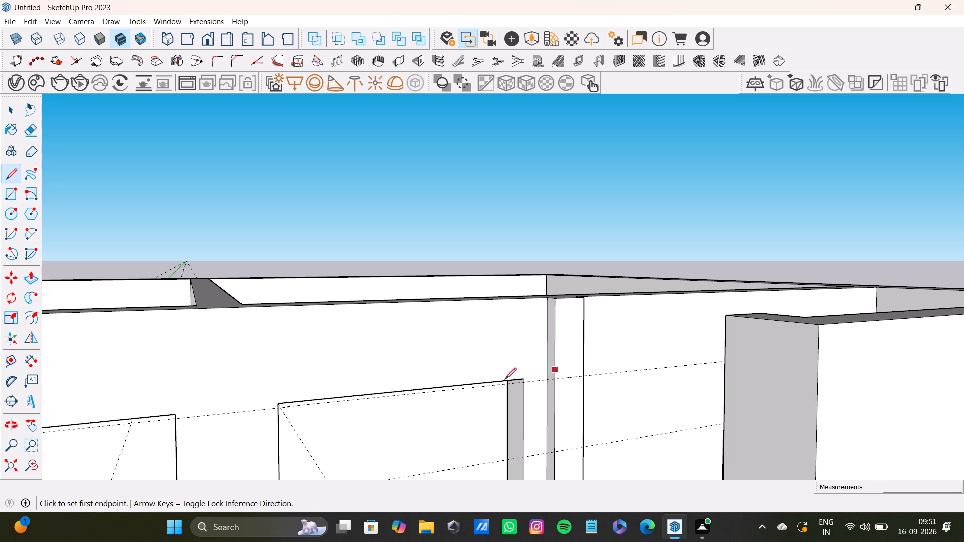
scroll(586, 389, "up", 15)
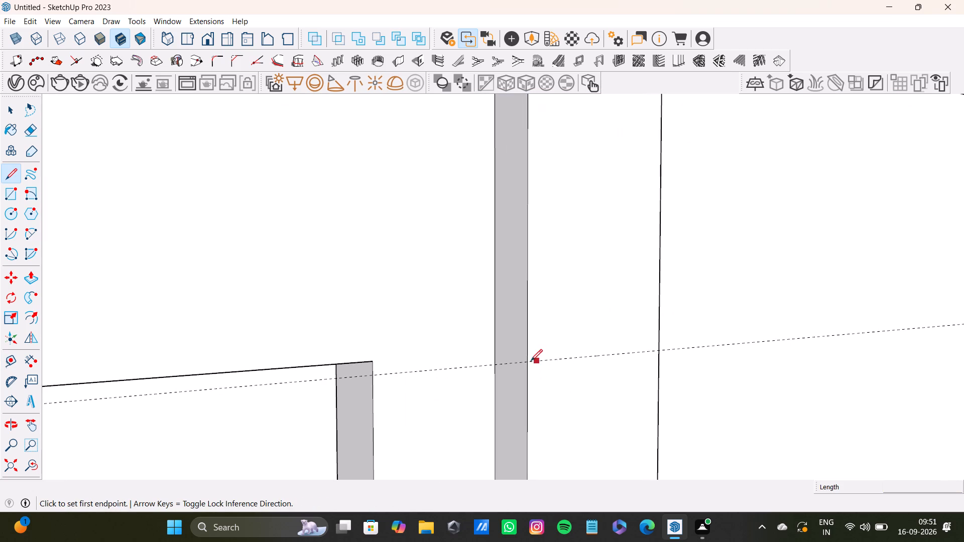
left_click(528, 363)
left_click(661, 351)
key("space")
Push/Pull the upper part of this stub's end face across the opening to the opposite wall end, forming a lintel.
left_click(636, 313)
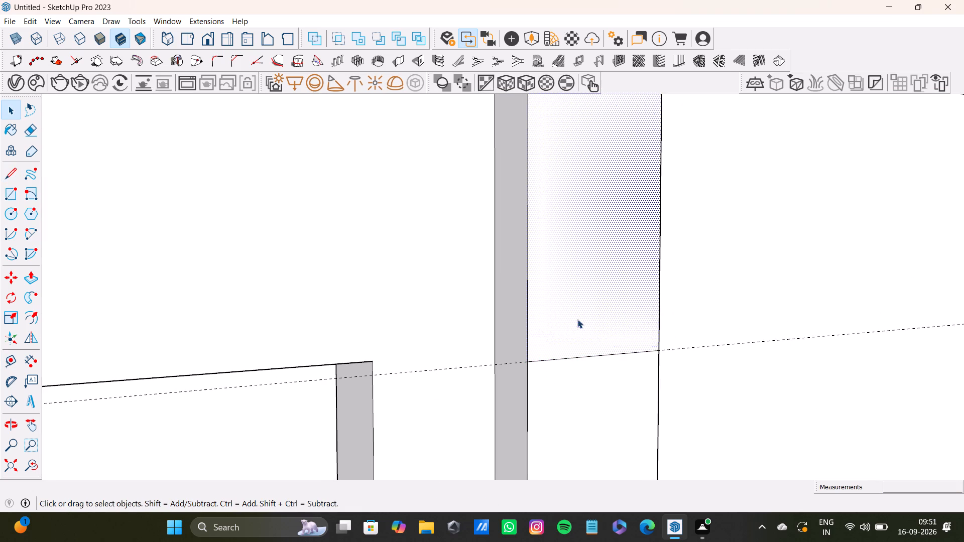
scroll(575, 320, "down", 13)
middle_click_drag(529, 348, 673, 429)
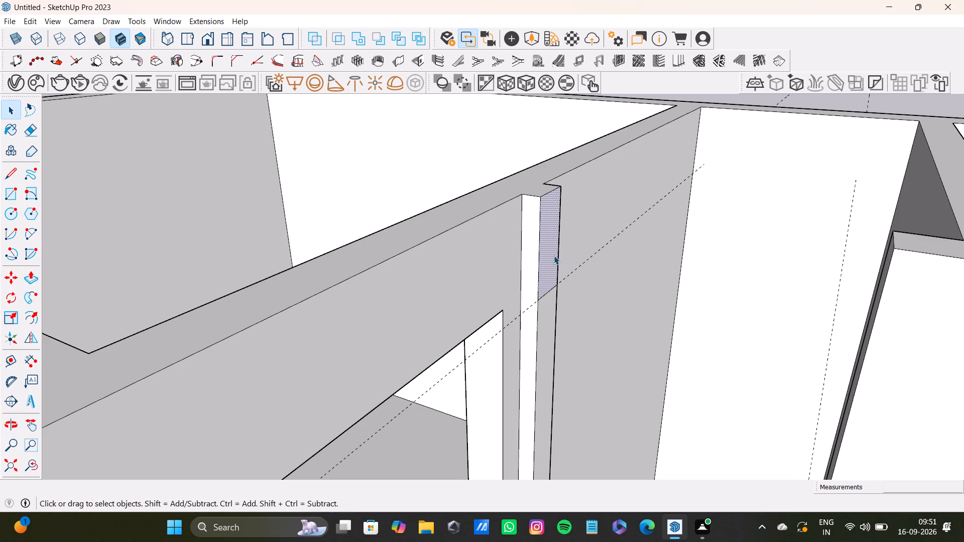
key("p")
left_click(554, 250)
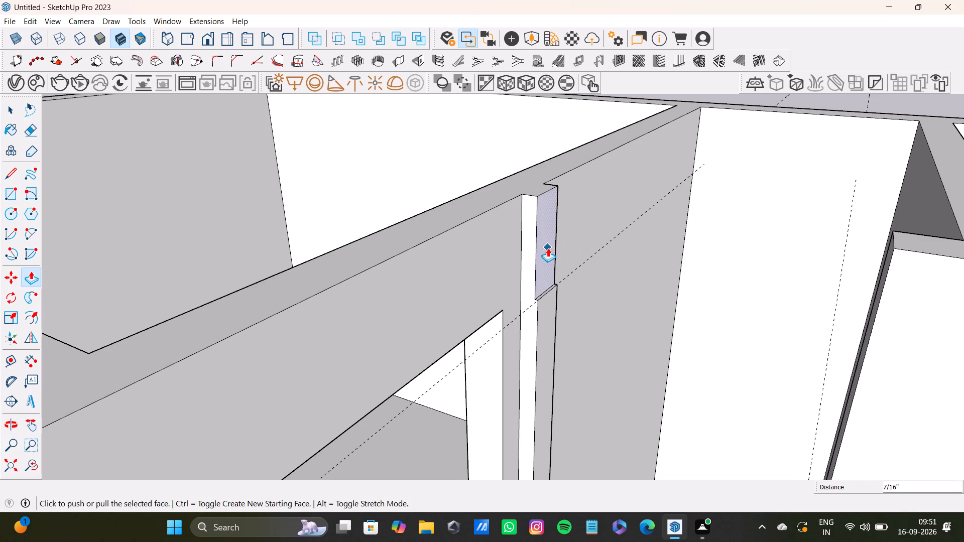
left_click_drag(548, 248, 885, 300)
key("space")
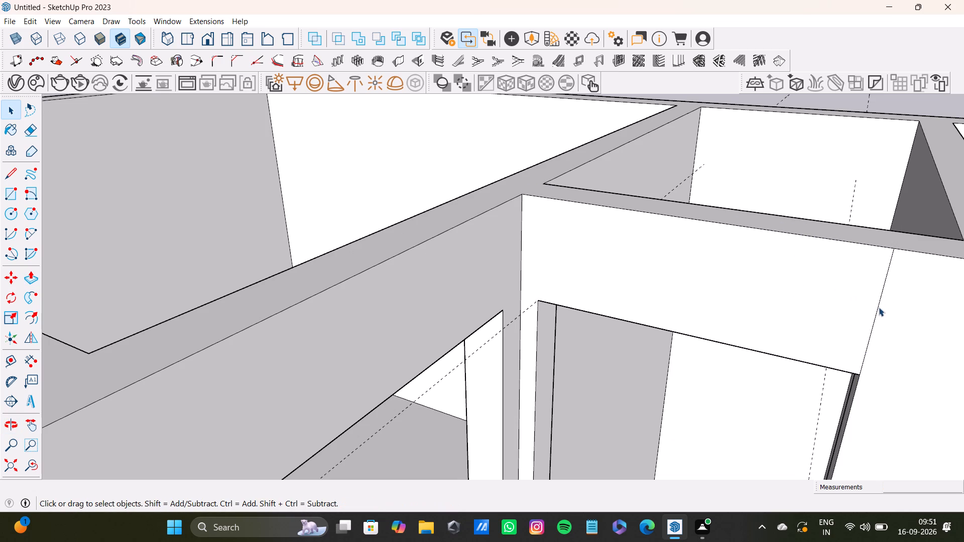
Delete the leftover vertical seam edges at the far end of this lintel on both faces of its wall.
left_click(878, 309)
key("Delete")
scroll(724, 321, "down", 7)
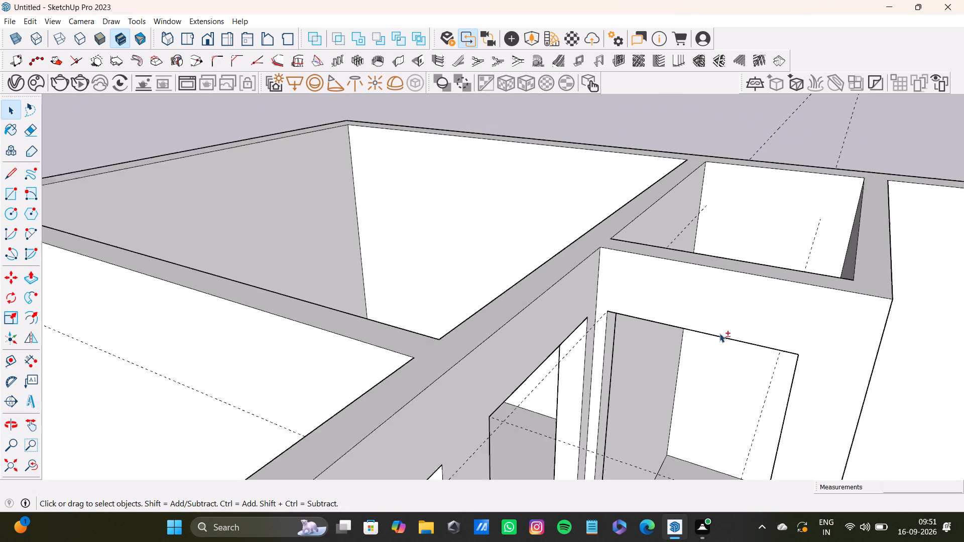
scroll(719, 333, "down", 2)
middle_click_drag(743, 335, 611, 285, "shift")
middle_click_drag(639, 274, 109, 392)
scroll(337, 299, "up", 6)
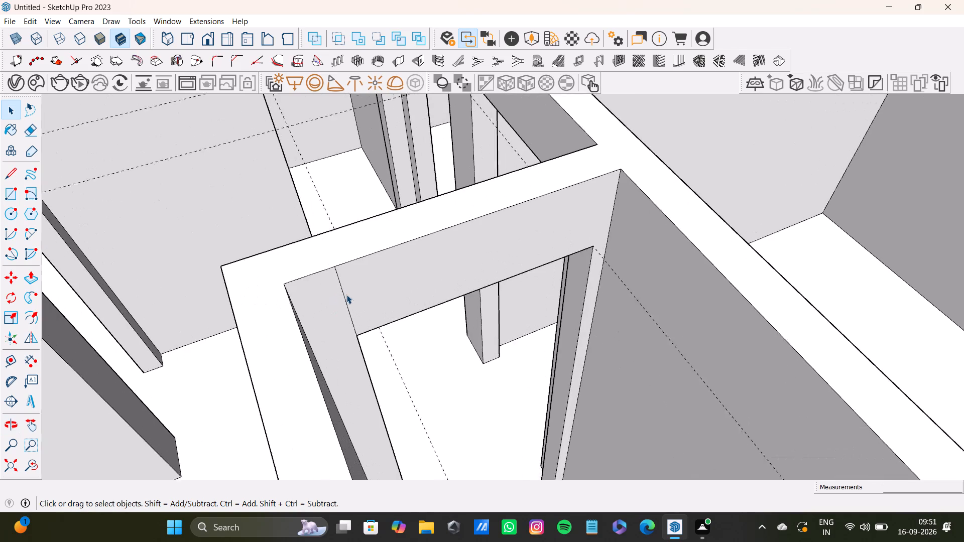
scroll(346, 295, "up", 2)
left_click(352, 323)
key("Delete")
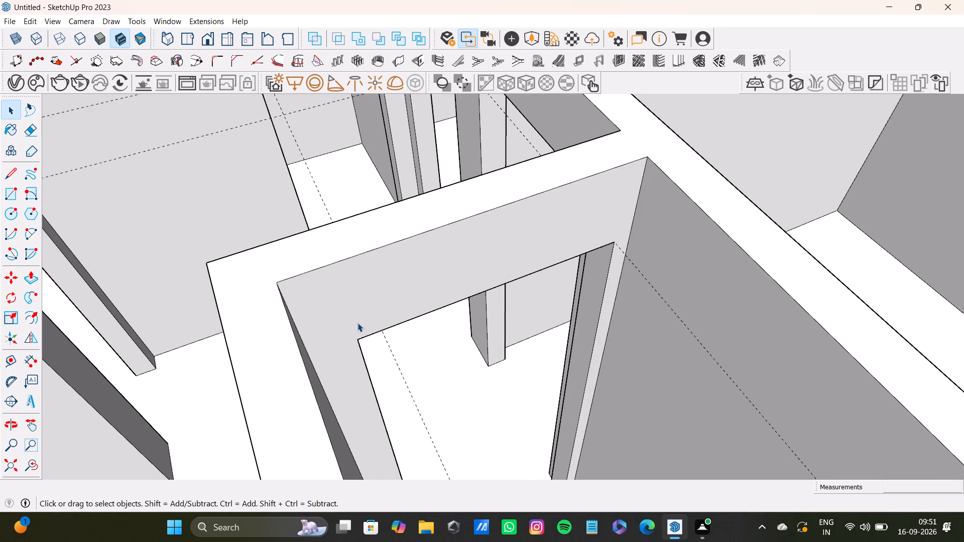
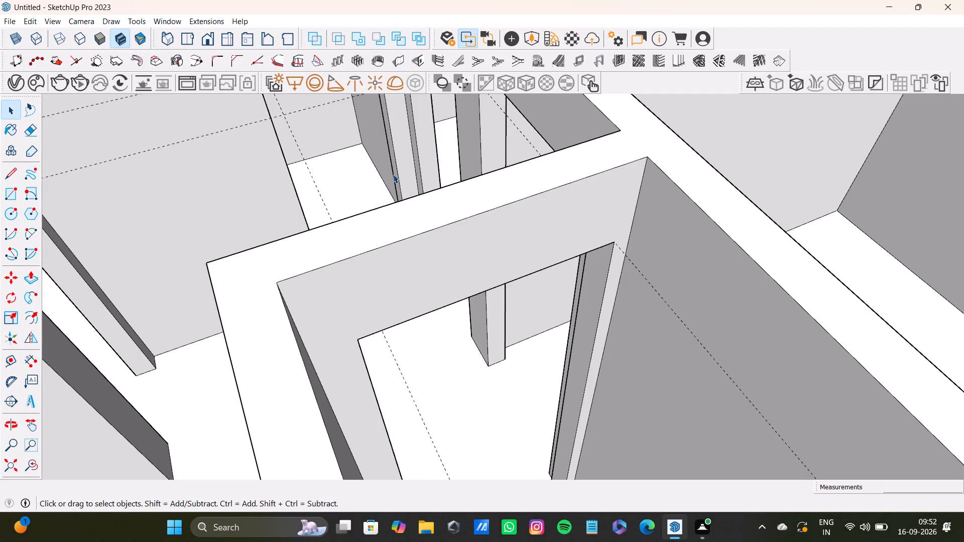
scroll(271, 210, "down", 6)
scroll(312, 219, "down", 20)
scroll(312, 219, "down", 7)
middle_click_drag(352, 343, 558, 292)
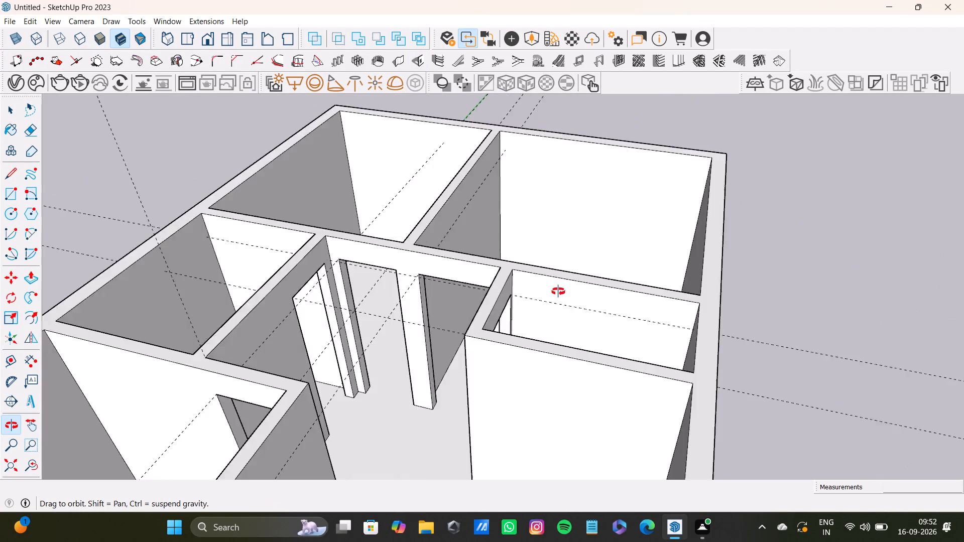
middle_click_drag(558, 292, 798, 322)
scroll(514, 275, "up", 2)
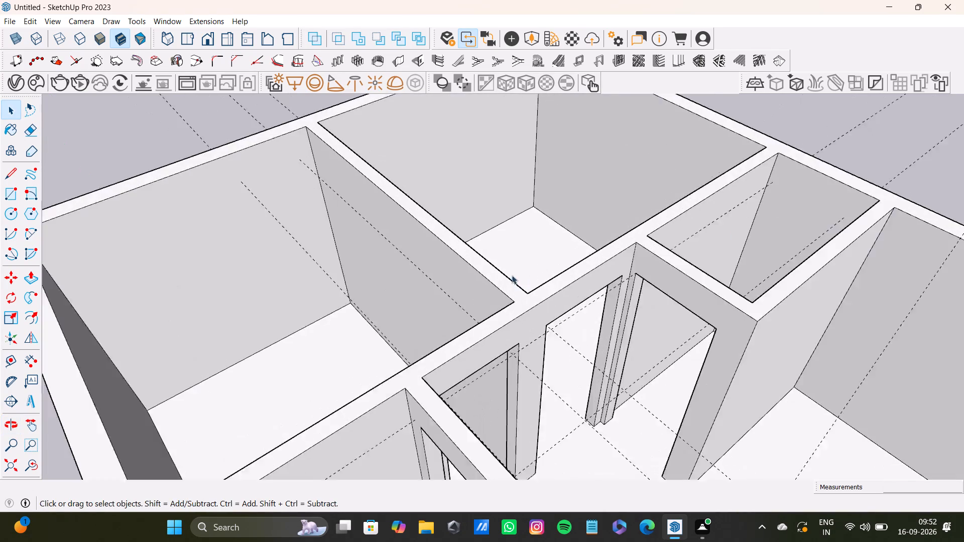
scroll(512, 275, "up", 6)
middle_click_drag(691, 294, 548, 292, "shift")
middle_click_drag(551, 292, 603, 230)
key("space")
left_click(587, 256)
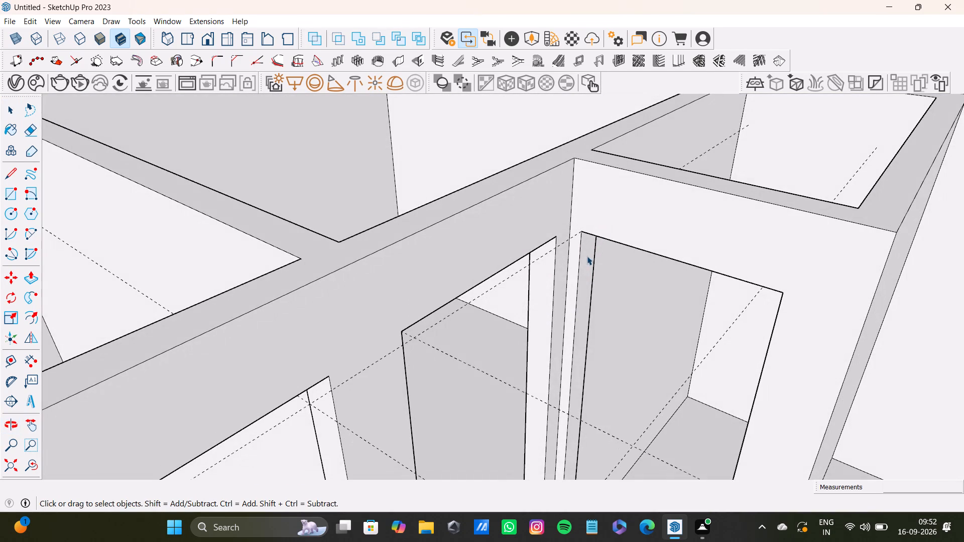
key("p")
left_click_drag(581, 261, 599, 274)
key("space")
Place a guide 1'4" below the wall top on the end face of the partition opposite the cross-shaped wall junction.
scroll(591, 303, "down", 14)
middle_click_drag(570, 294, 355, 313, "shift")
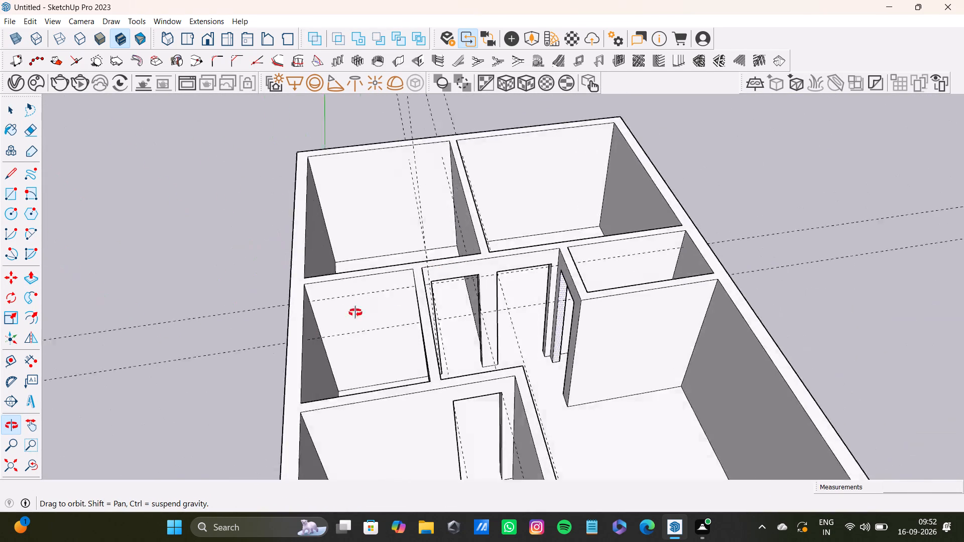
middle_click_drag(355, 313, 3, 325, "shift")
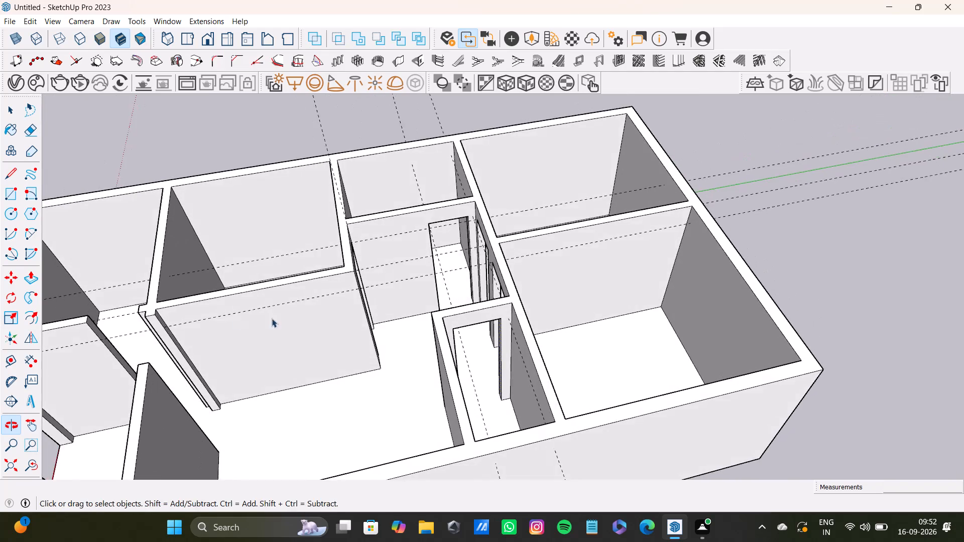
scroll(271, 318, "up", 3)
middle_click_drag(173, 294, 399, 276, "shift")
middle_click_drag(429, 310, 129, 299)
scroll(334, 200, "up", 3)
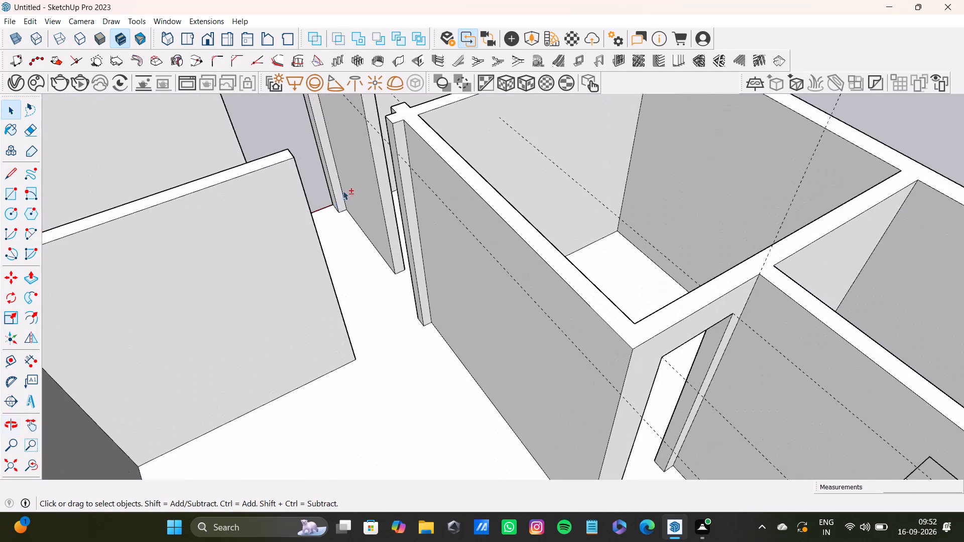
middle_click_drag(343, 191, 347, 311, "shift")
middle_click_drag(331, 314, 222, 234)
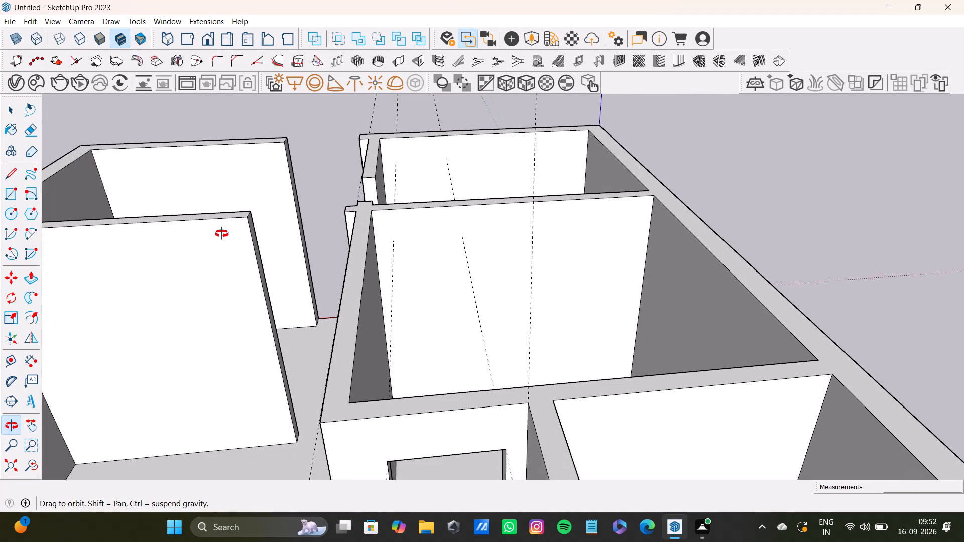
middle_click_drag(222, 234, 333, 302)
middle_click_drag(399, 297, 260, 318)
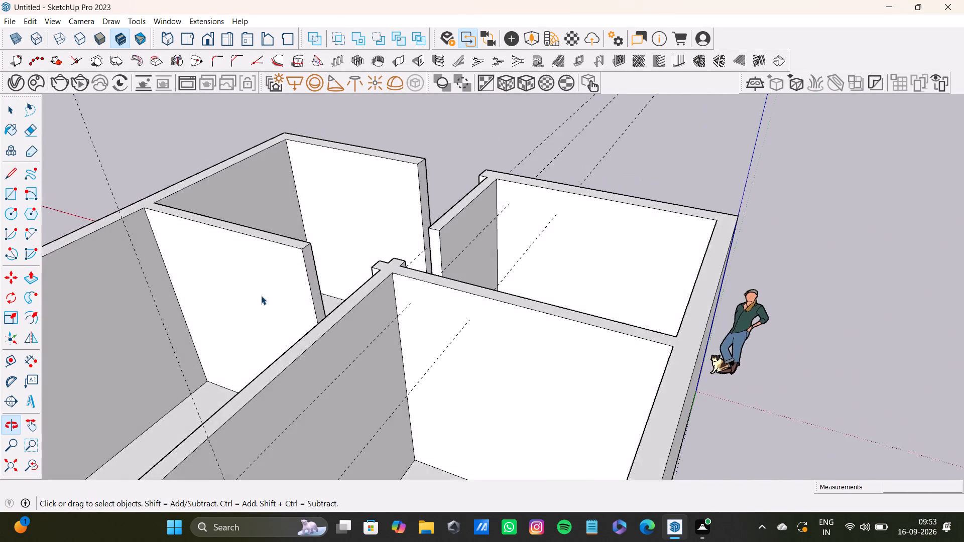
scroll(273, 287, "up", 4)
middle_click_drag(290, 282, 409, 317, "shift")
middle_click_drag(458, 318, 345, 328)
key("space")
scroll(330, 256, "up", 4)
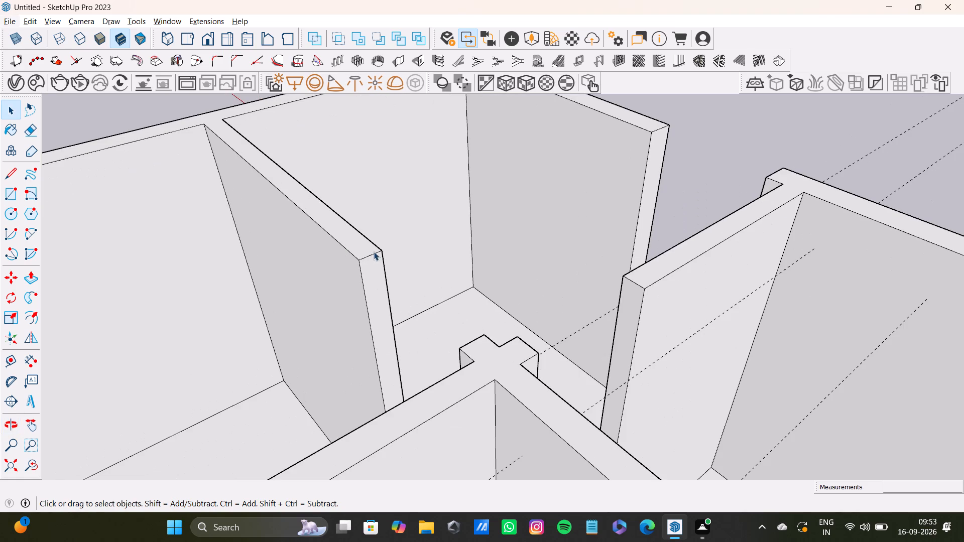
key("t")
key("space")
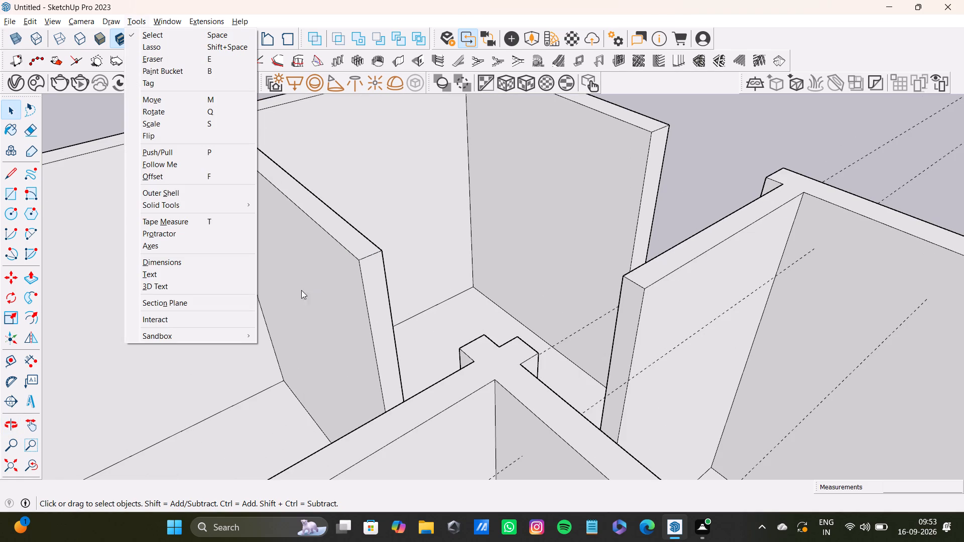
left_click(781, 121)
key("t")
scroll(322, 315, "up", 4)
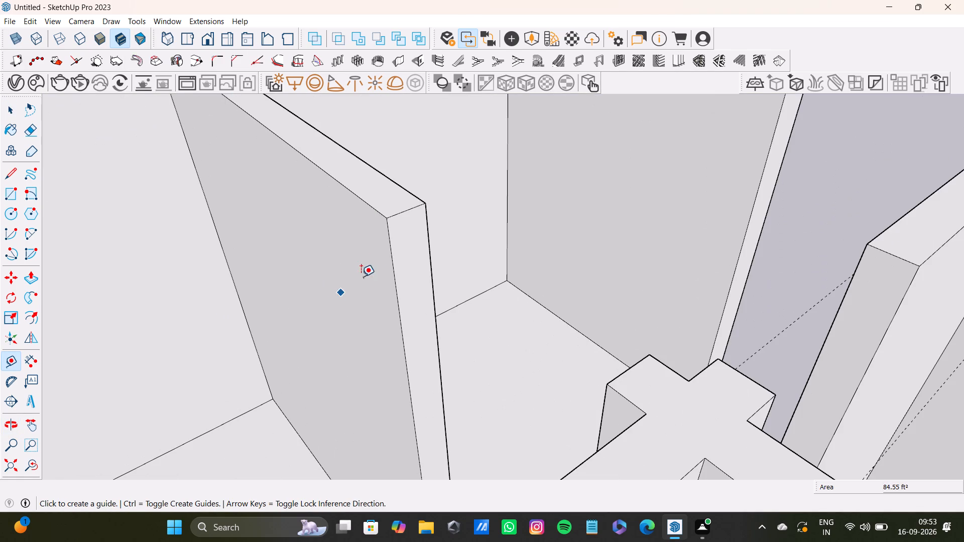
left_click(409, 206)
middle_click_drag(416, 329, 443, 285, "shift")
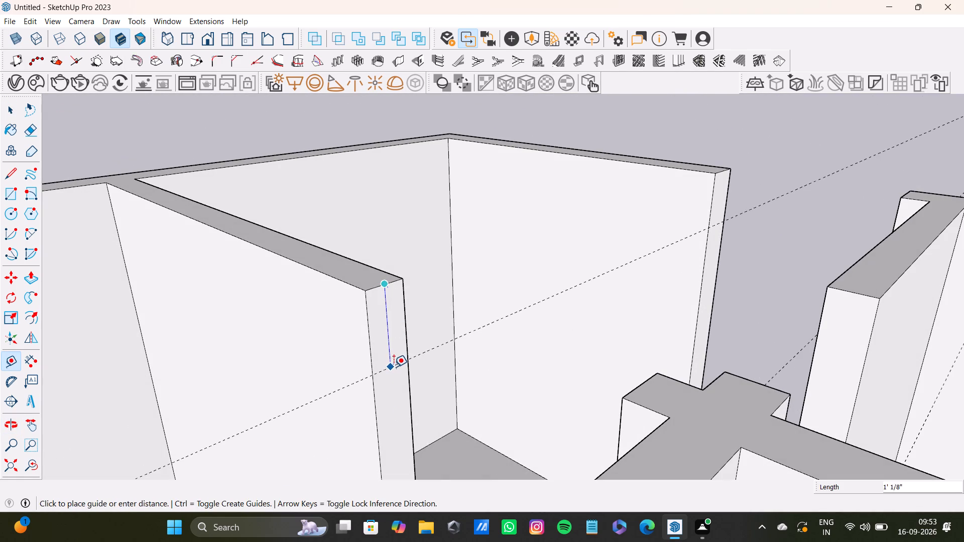
key("1")
key("apostrophe")
type("4\"")
key("Return")
Draw a line along the guide across this partition's end face to split off its upper part.
key("l")
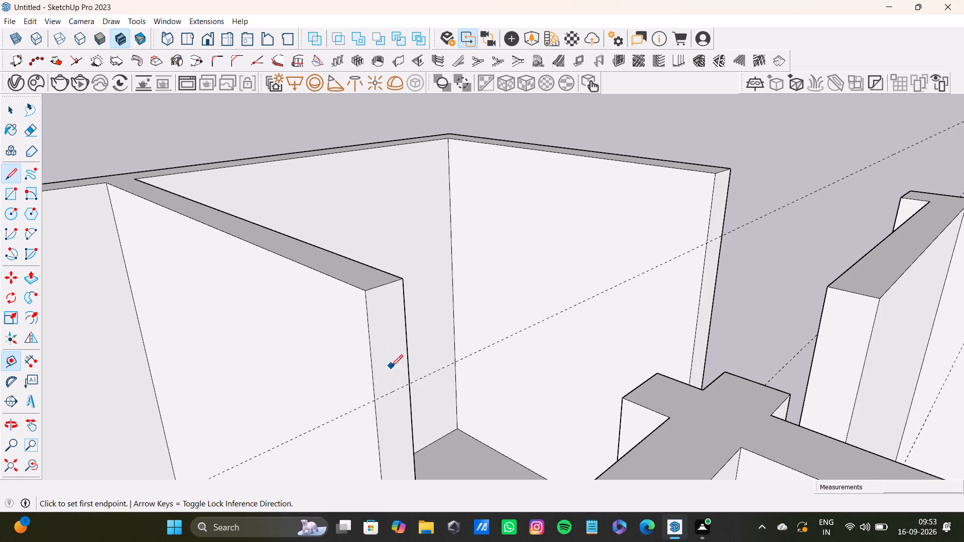
left_click(373, 400)
left_click(409, 383)
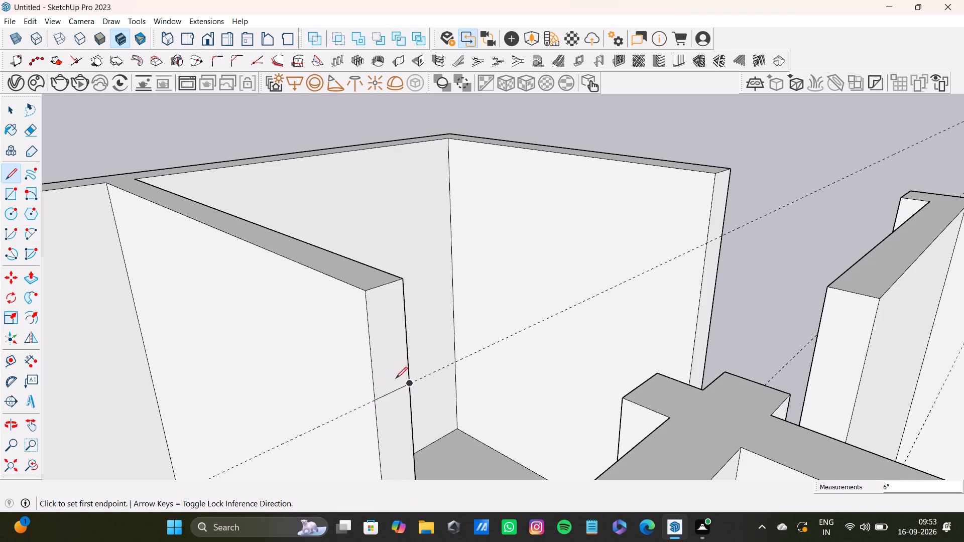
Push/Pull the upper part of this end face about 3'2" across the opening to the stub at the cross-shaped junction, forming a lintel.
key("space")
left_click(389, 366)
key("p")
left_click(388, 366)
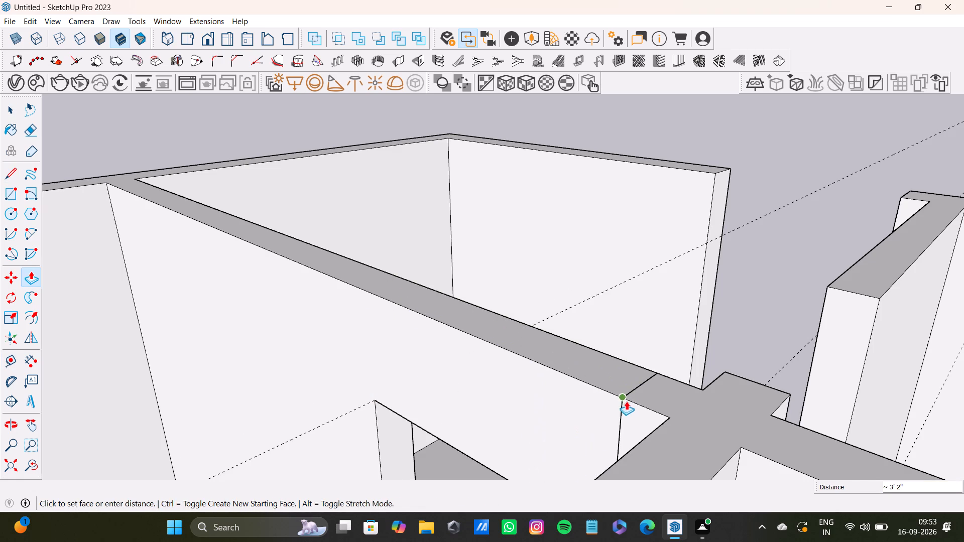
left_click(627, 404)
Delete the leftover seam edges at the far end of this lintel on the wall top and both wall faces.
key("space")
left_click(632, 393)
key("Delete")
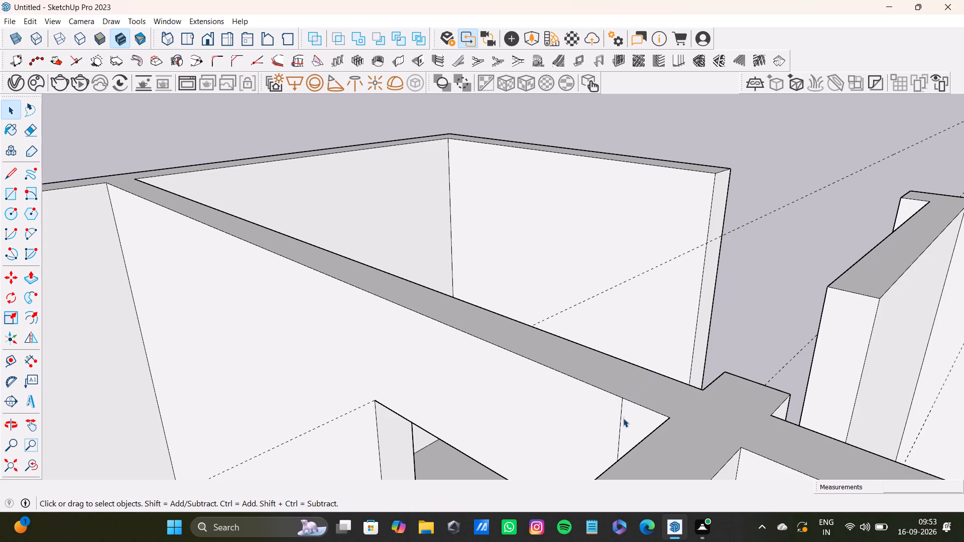
left_click(623, 421)
left_click(622, 421)
key("Delete")
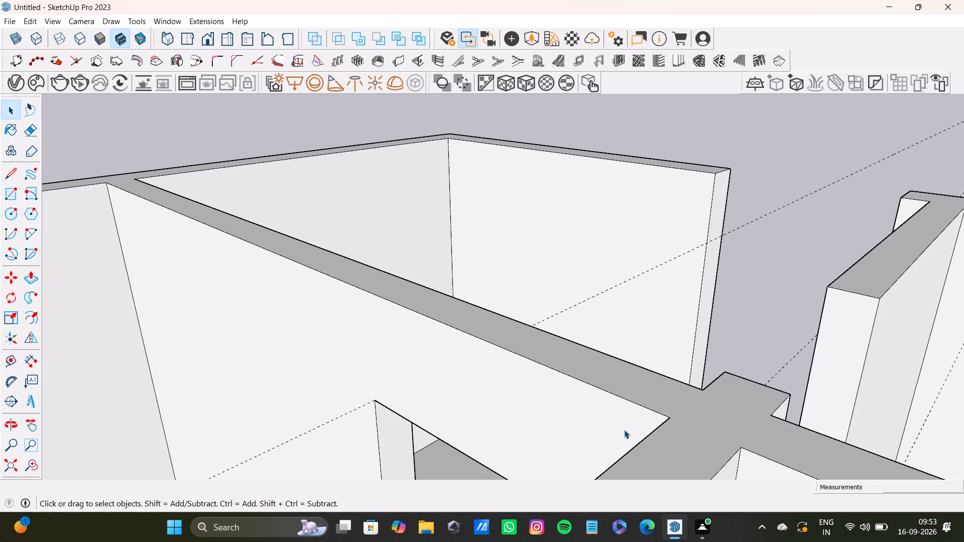
middle_click_drag(663, 435, 177, 439)
scroll(384, 400, "up", 3)
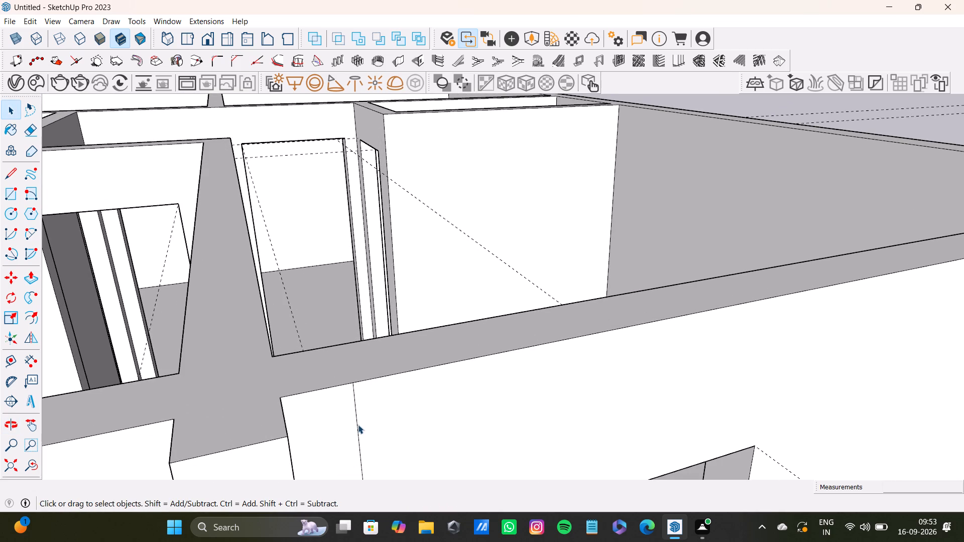
left_click(358, 425)
key("Delete")
Place a guide 1'2" below the wall top on the end face of the junction stub facing the next open doorway.
scroll(358, 424, "down", 14)
middle_click_drag(364, 419, 371, 266, "shift")
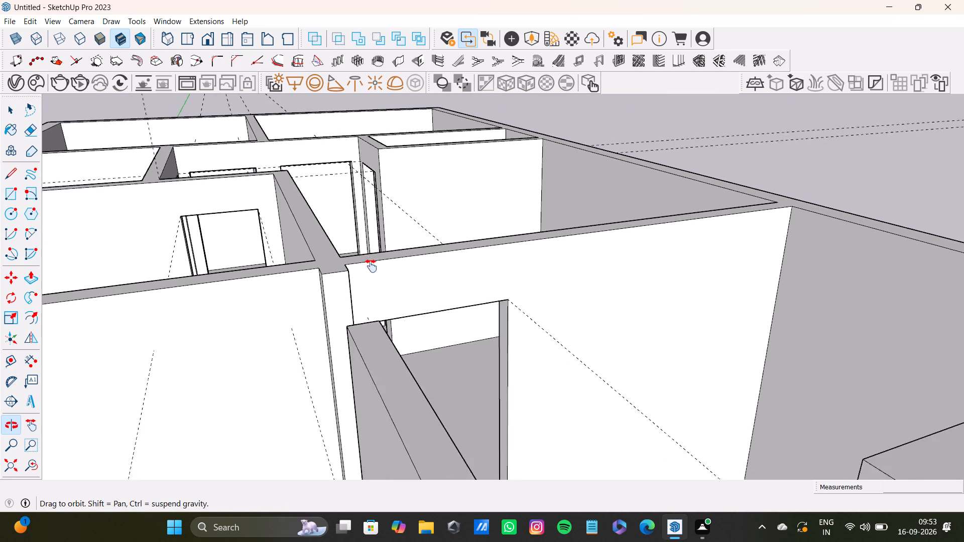
middle_click_drag(371, 266, 145, 362, "shift")
scroll(215, 296, "up", 1)
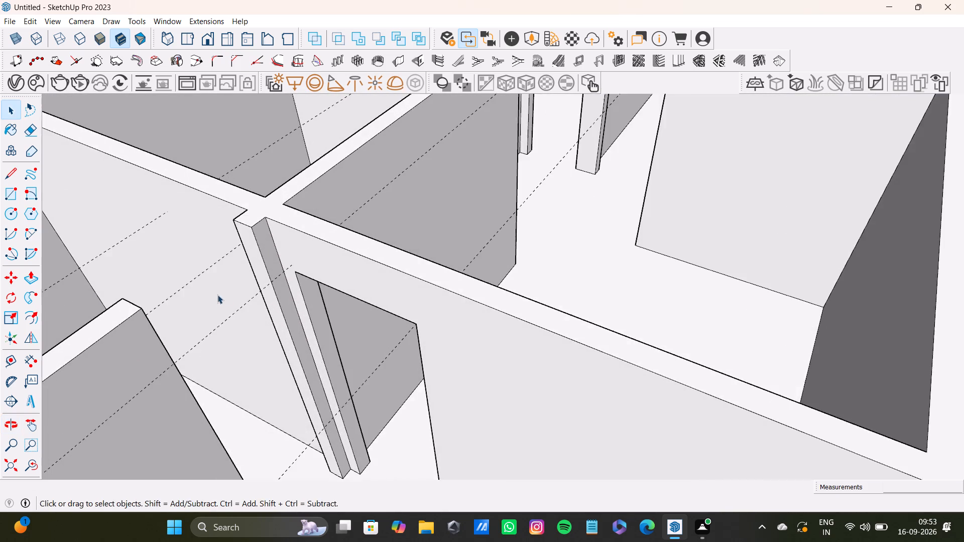
scroll(217, 295, "up", 2)
middle_click_drag(264, 294, 340, 252)
middle_click_drag(330, 274, 414, 201)
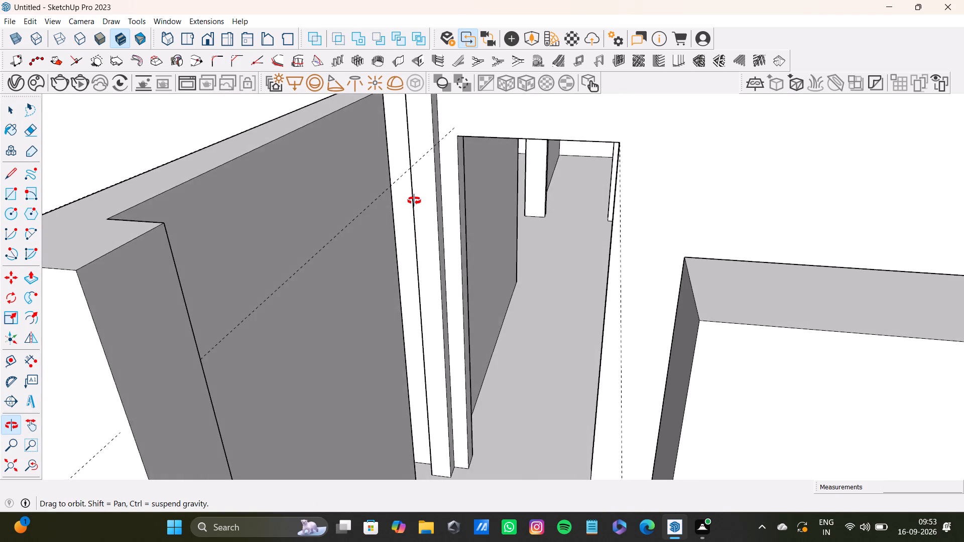
middle_click_drag(414, 201, 384, 369)
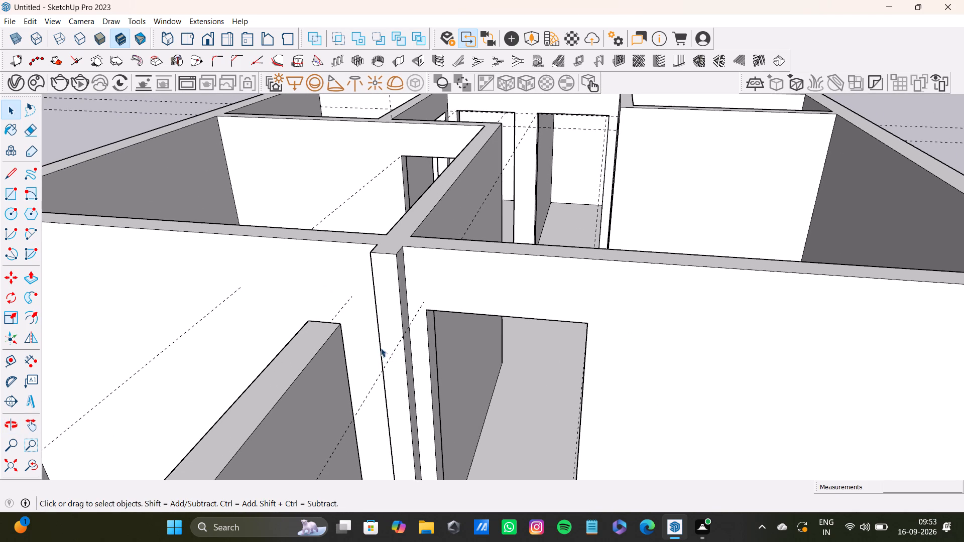
key("t")
scroll(375, 303, "up", 4)
key("t")
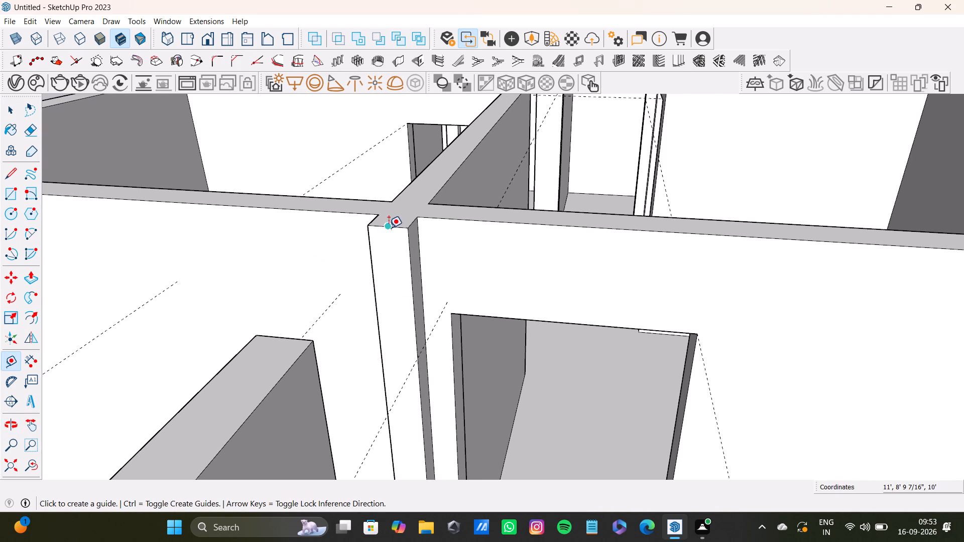
left_click(389, 226)
middle_click_drag(395, 328, 400, 309)
key("1")
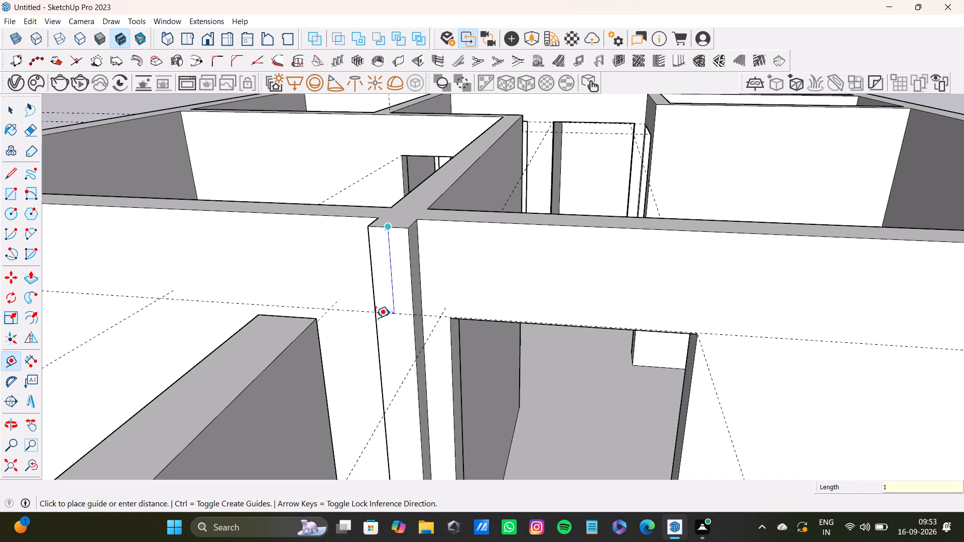
key("apostrophe")
scroll(374, 334, "down", 12)
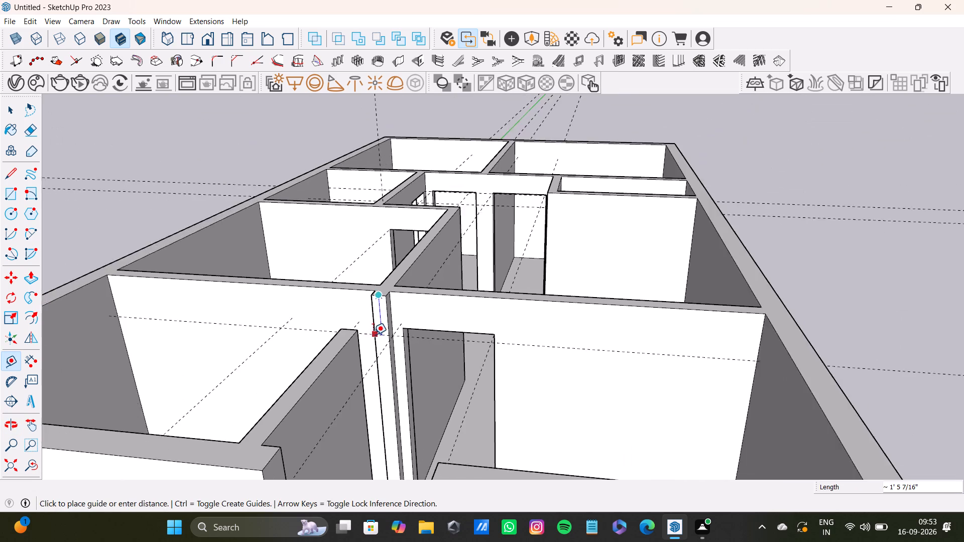
scroll(373, 335, "down", 3)
middle_click_drag(391, 335, 439, 360)
scroll(418, 356, "up", 7)
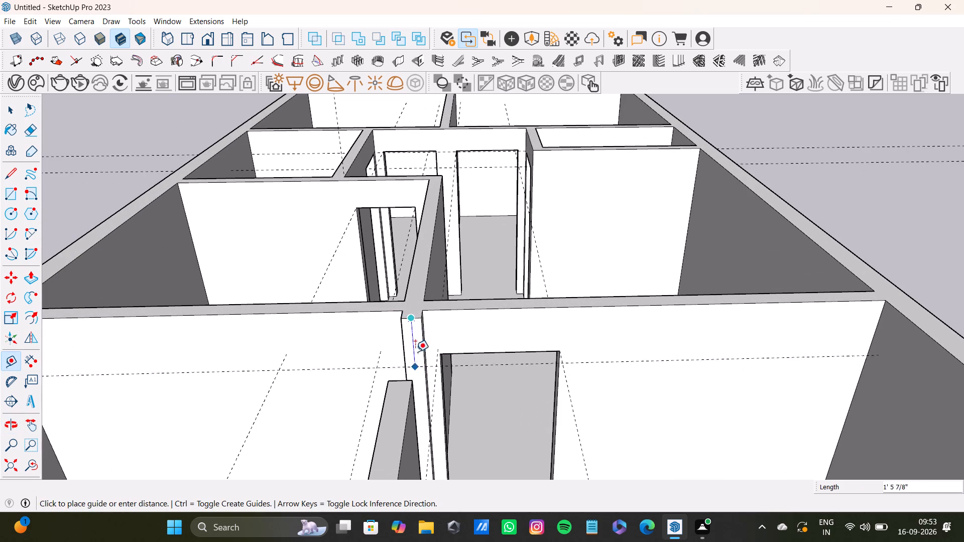
key("1")
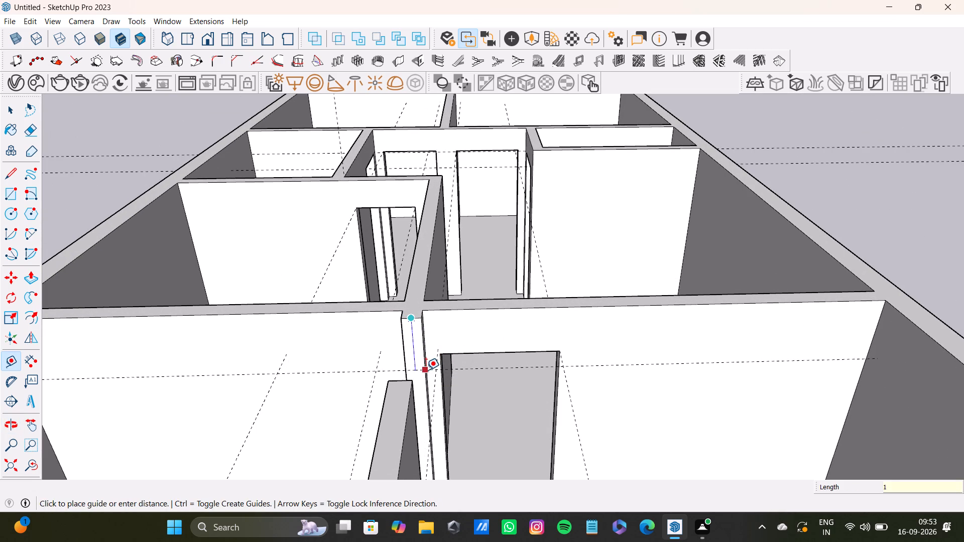
key("apostrophe")
key("2")
key("shift+quotedbl")
key("Return")
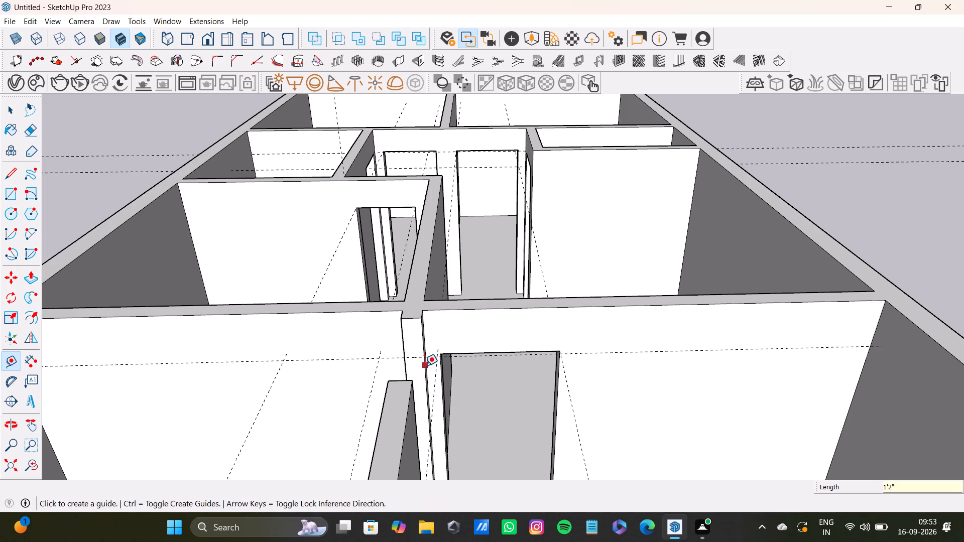
Draw a line along the guide across this stub's end face to split off its upper part.
key("l")
scroll(415, 358, "up", 14)
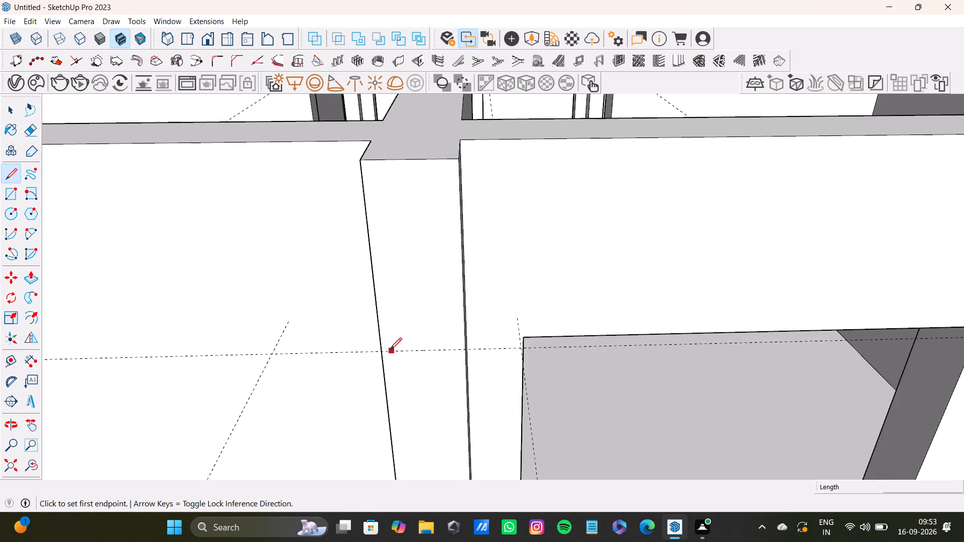
scroll(390, 349, "up", 4)
left_click(378, 353)
left_click(502, 350)
Push/Pull the upper part of this stub's end face about 2'7" across the opening to the opposite wall end, forming a lintel.
key("space")
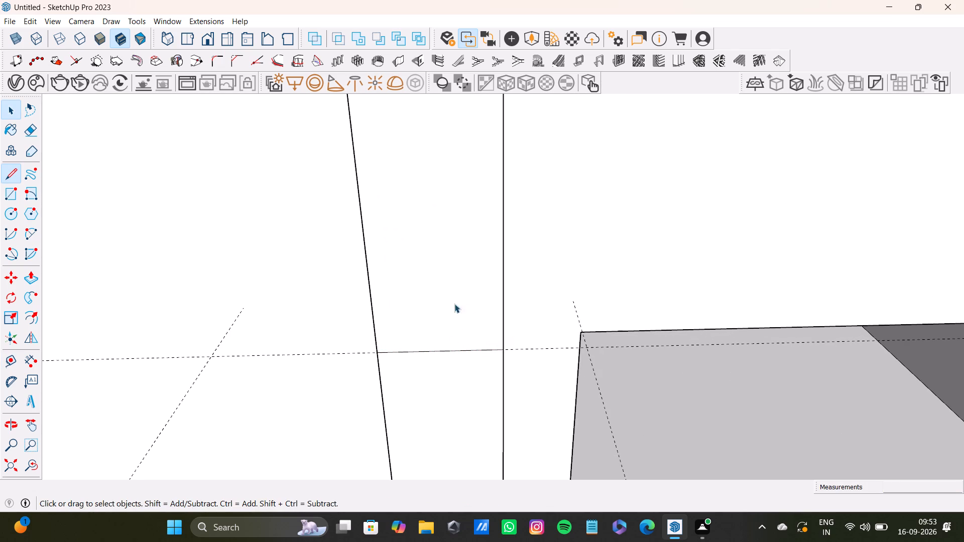
left_click(448, 297)
scroll(436, 303, "down", 15)
middle_click_drag(440, 325, 420, 341, "shift")
middle_click_drag(437, 339, 297, 368)
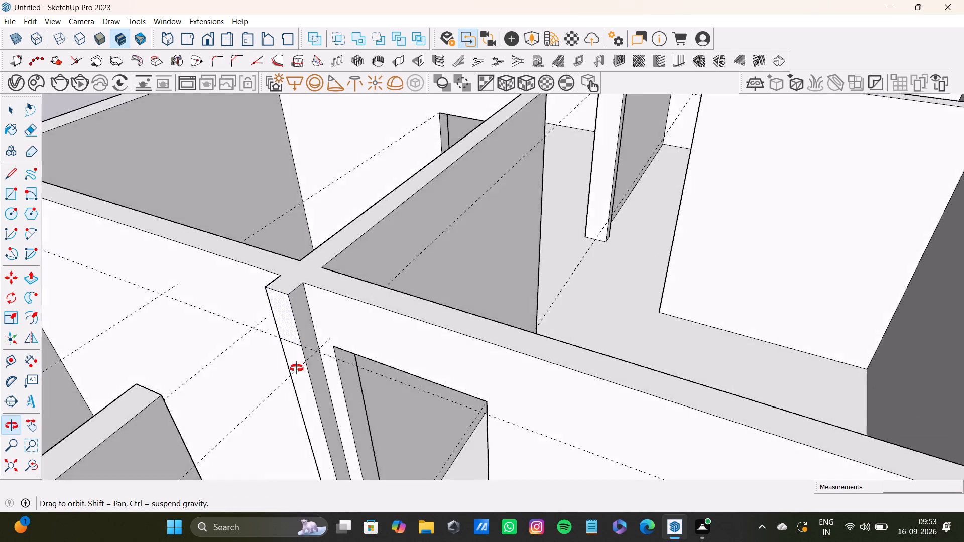
middle_click_drag(297, 368, 280, 346)
scroll(295, 321, "up", 4)
middle_click_drag(299, 310, 416, 320, "shift")
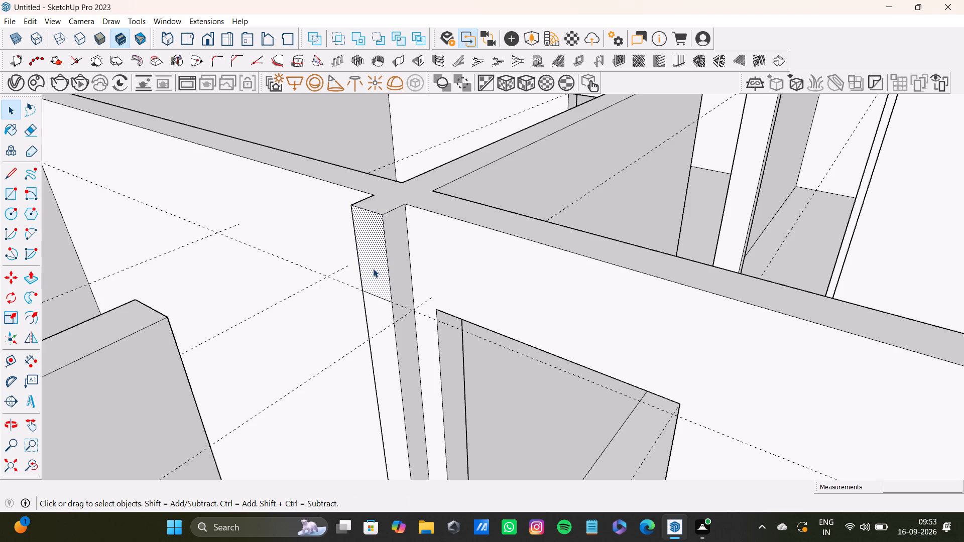
key("p")
left_click(370, 270)
left_click(172, 337)
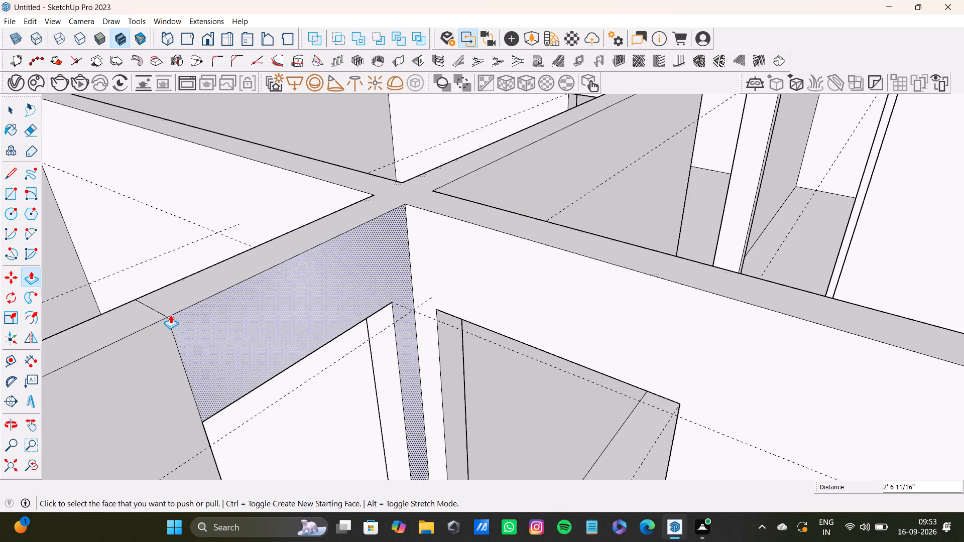
Delete the leftover seam edges at the far end of this lintel on the wall top and both wall faces.
key("space")
left_click(164, 316)
key("Delete")
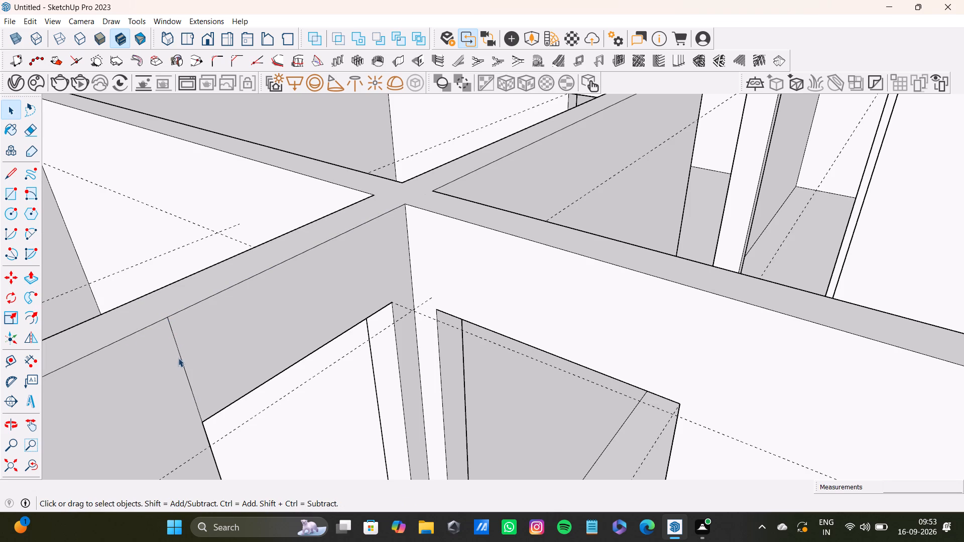
left_click(184, 363)
key("Delete")
scroll(179, 360, "down", 10)
middle_click_drag(189, 395, 278, 290)
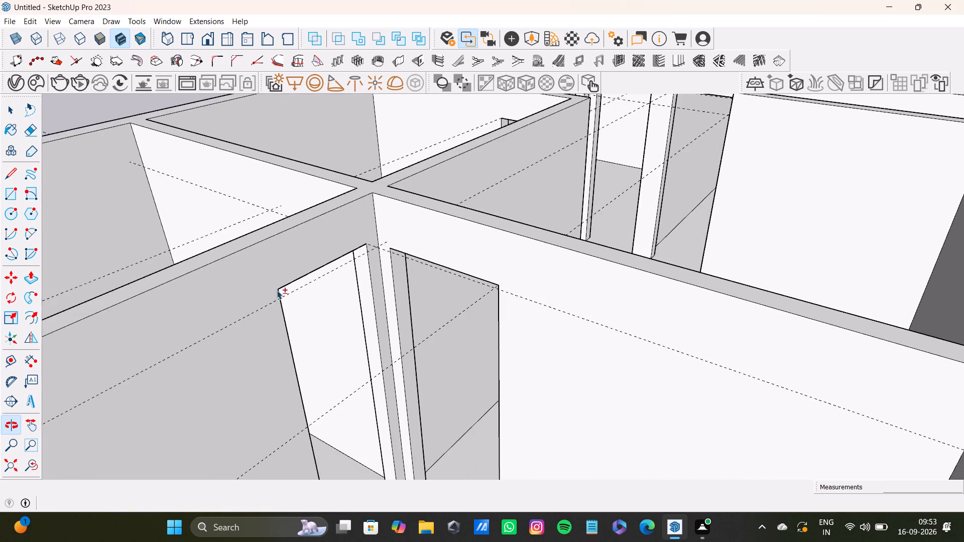
middle_click_drag(270, 294, 617, 290)
scroll(713, 272, "up", 3)
left_click(734, 277)
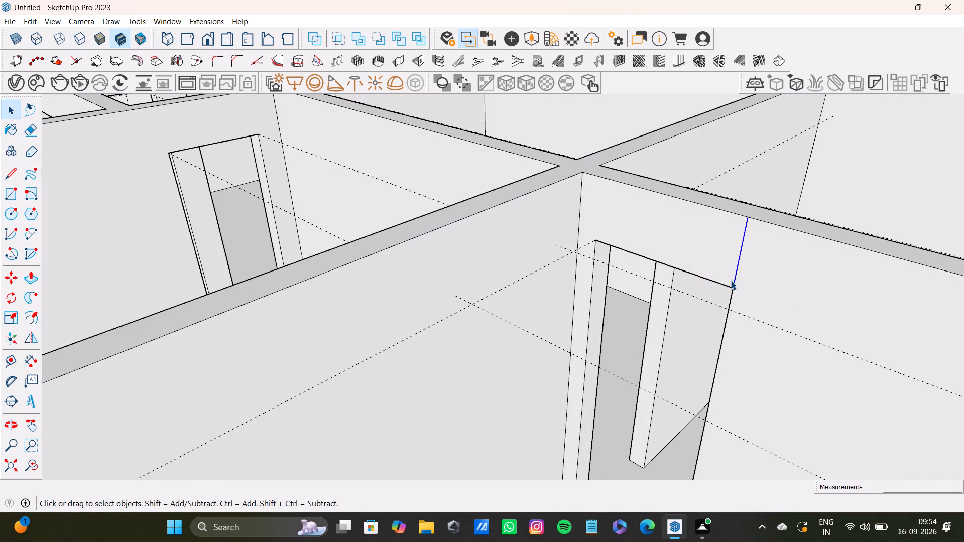
key("Delete")
Push/Pull the junction stub's jamb face slightly into the first doorway opening beside the wall junction.
scroll(463, 238, "down", 10)
middle_click_drag(514, 214, 449, 238, "shift")
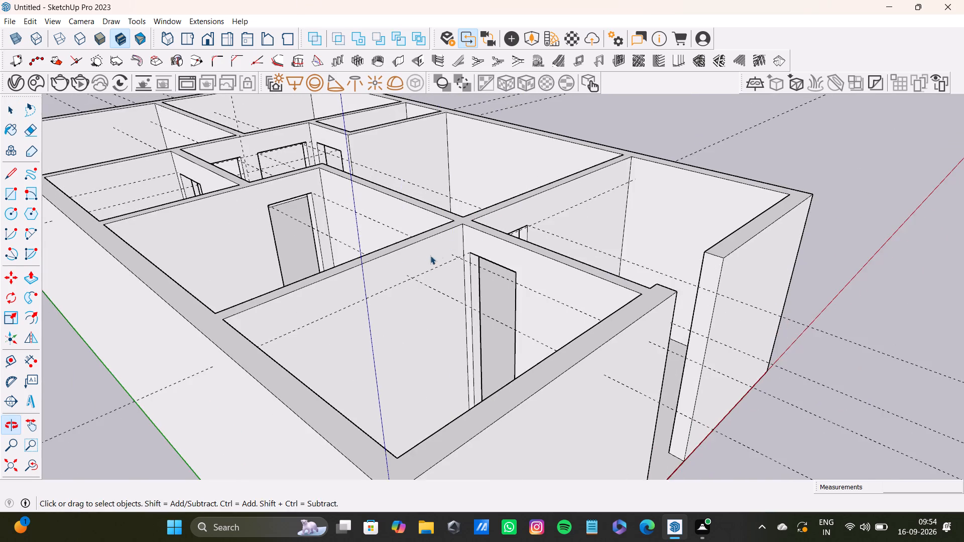
middle_click_drag(426, 259, 463, 335)
scroll(509, 333, "up", 7)
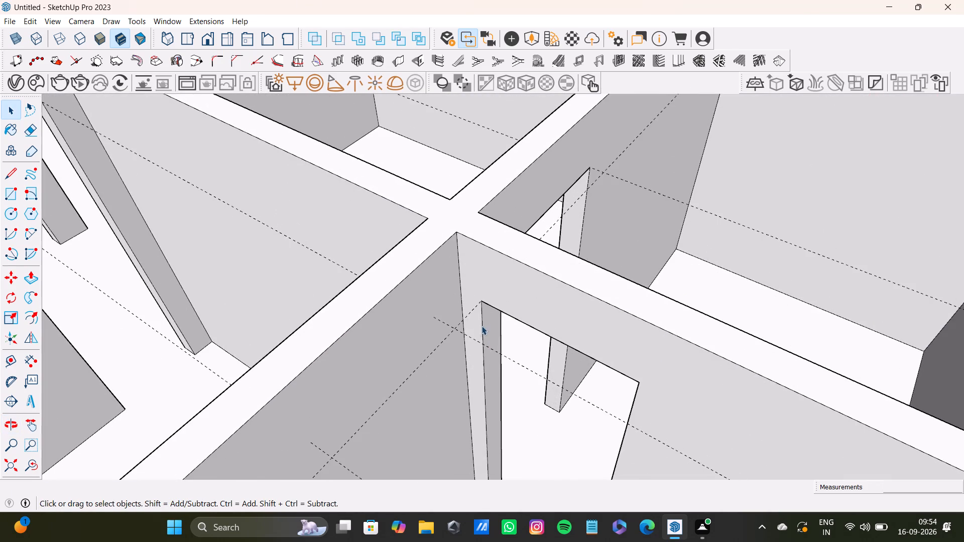
left_click(487, 321)
key("p")
left_click_drag(474, 337, 477, 338)
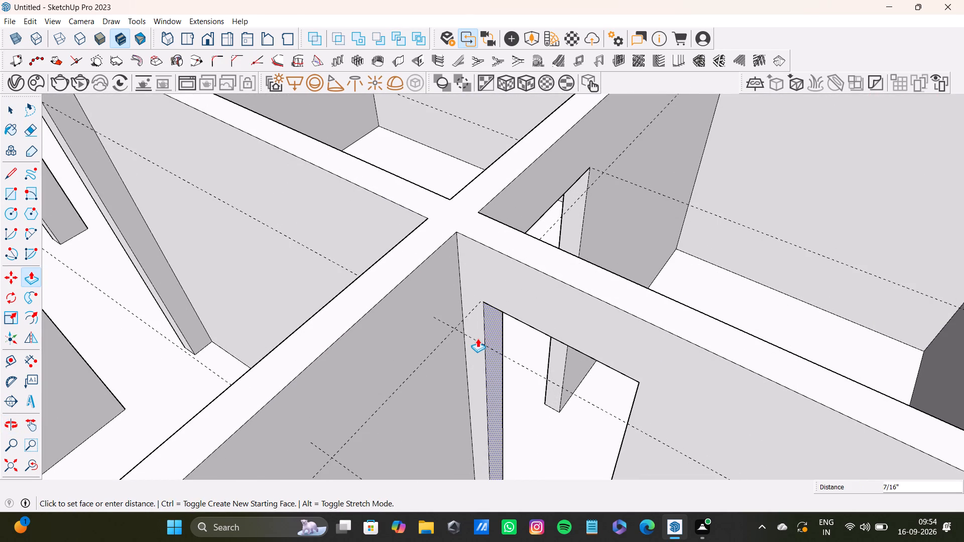
left_click_drag(477, 338, 481, 340)
key("space")
Push/Pull the jamb face about 2" into the opening of the other doorway at the same wall junction.
scroll(476, 338, "down", 14)
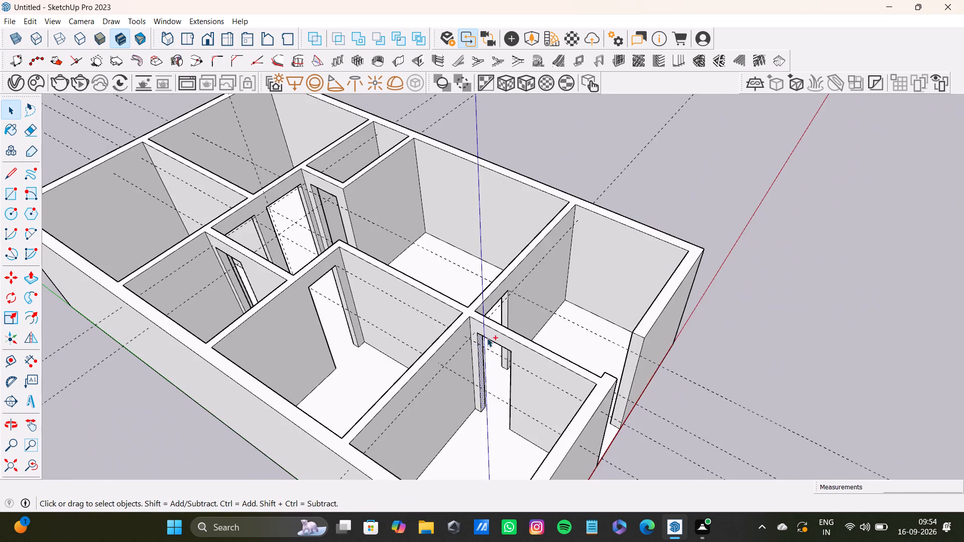
middle_click_drag(488, 333, 464, 242, "ctrl")
middle_click_drag(652, 295, 398, 251)
scroll(391, 252, "up", 2)
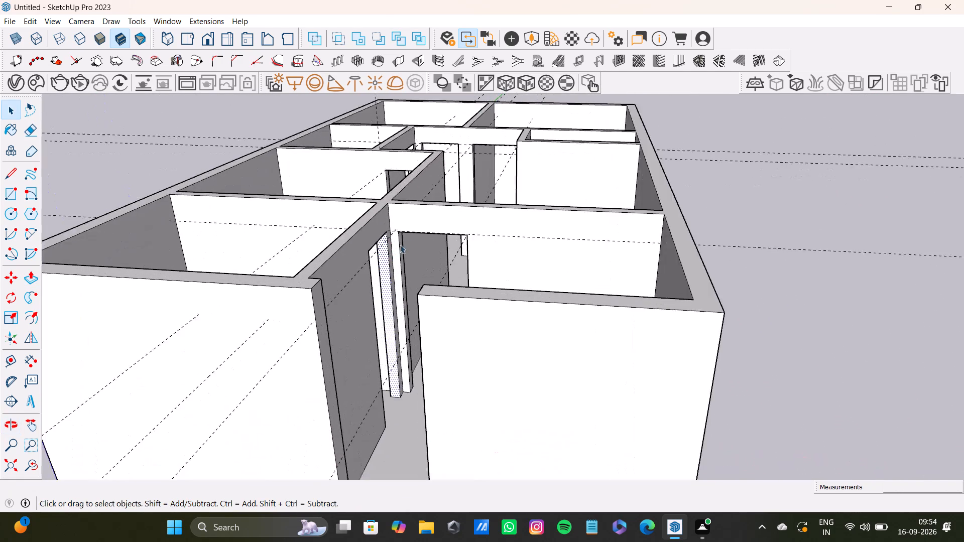
scroll(400, 244, "up", 13)
left_click(405, 248)
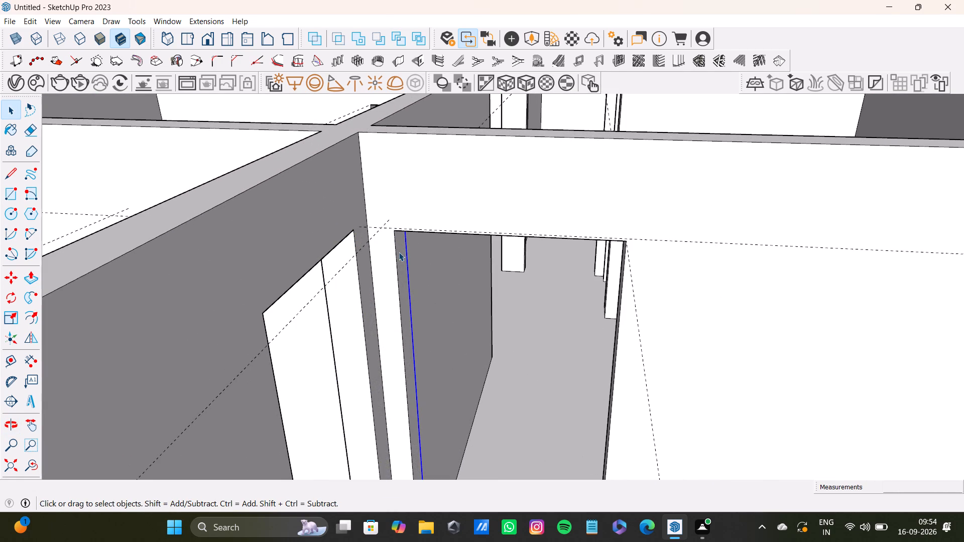
left_click(399, 252)
key("p")
left_click_drag(396, 255, 407, 262)
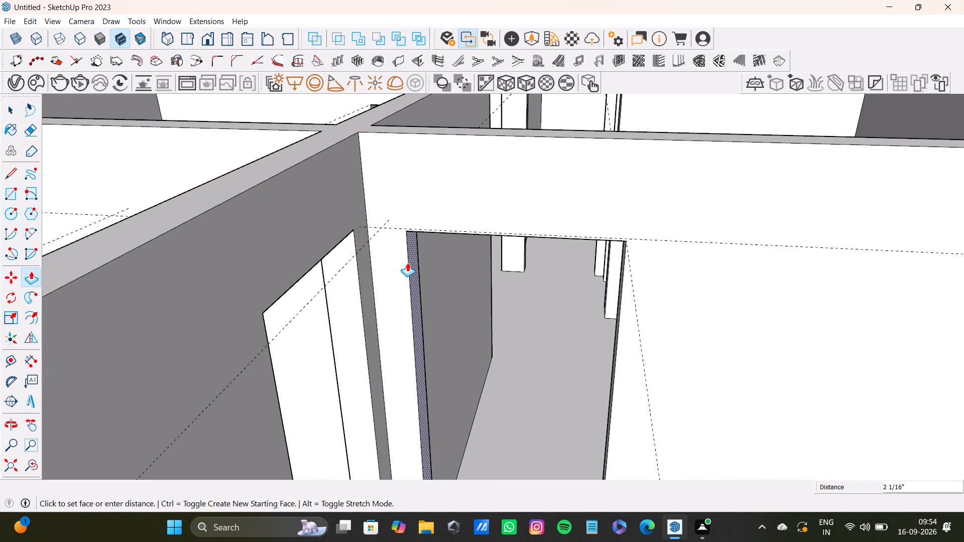
left_click_drag(407, 262, 407, 262)
key("space")
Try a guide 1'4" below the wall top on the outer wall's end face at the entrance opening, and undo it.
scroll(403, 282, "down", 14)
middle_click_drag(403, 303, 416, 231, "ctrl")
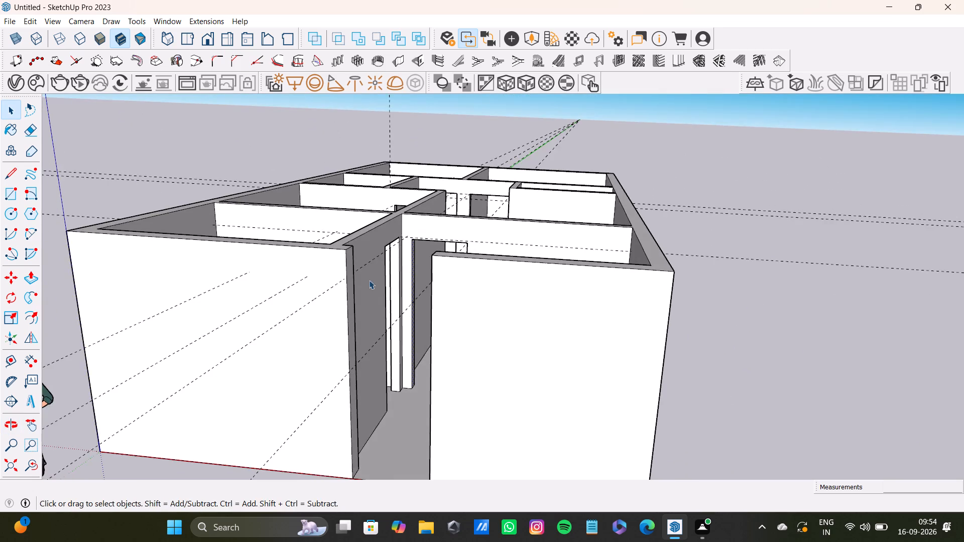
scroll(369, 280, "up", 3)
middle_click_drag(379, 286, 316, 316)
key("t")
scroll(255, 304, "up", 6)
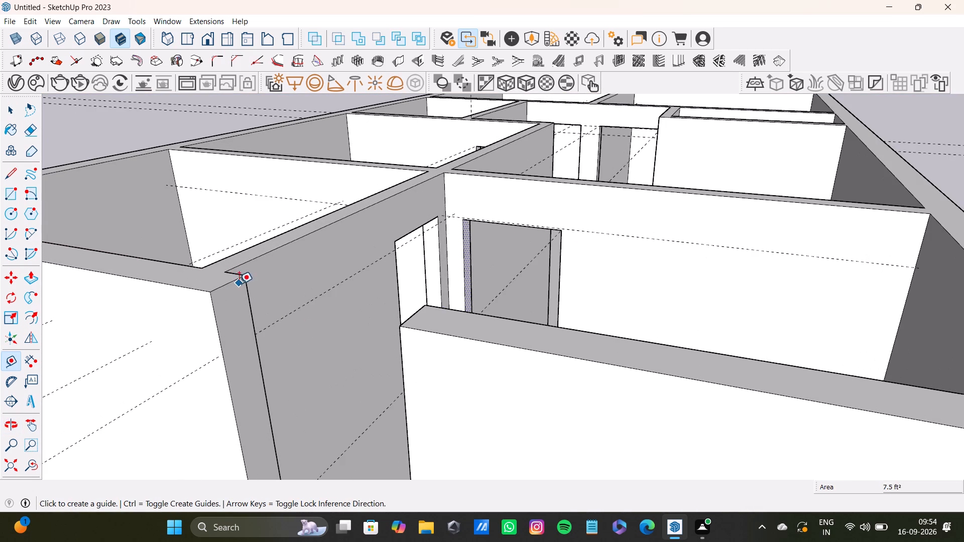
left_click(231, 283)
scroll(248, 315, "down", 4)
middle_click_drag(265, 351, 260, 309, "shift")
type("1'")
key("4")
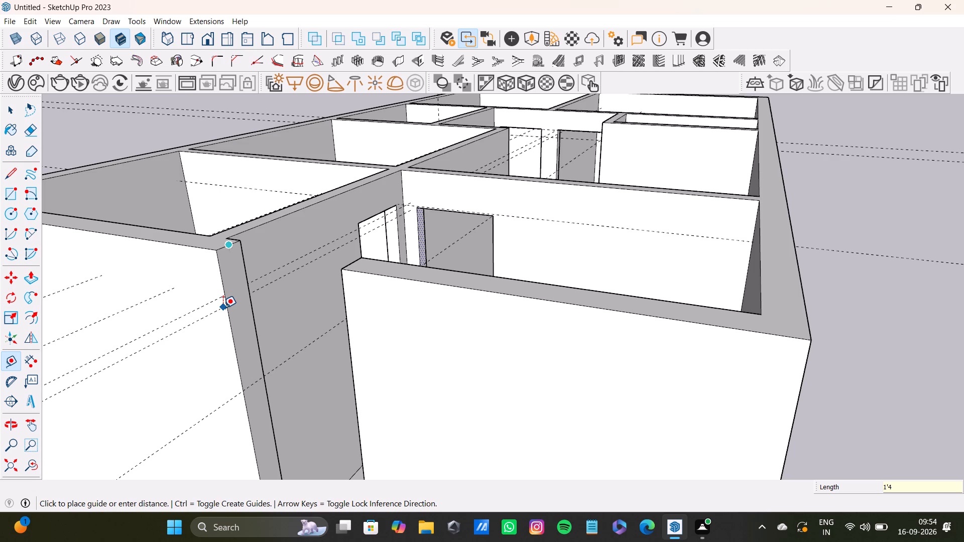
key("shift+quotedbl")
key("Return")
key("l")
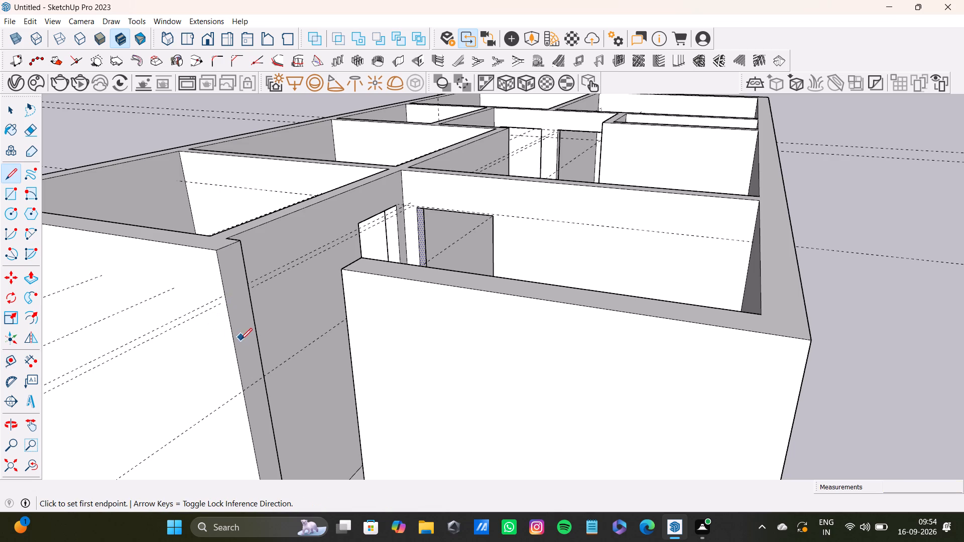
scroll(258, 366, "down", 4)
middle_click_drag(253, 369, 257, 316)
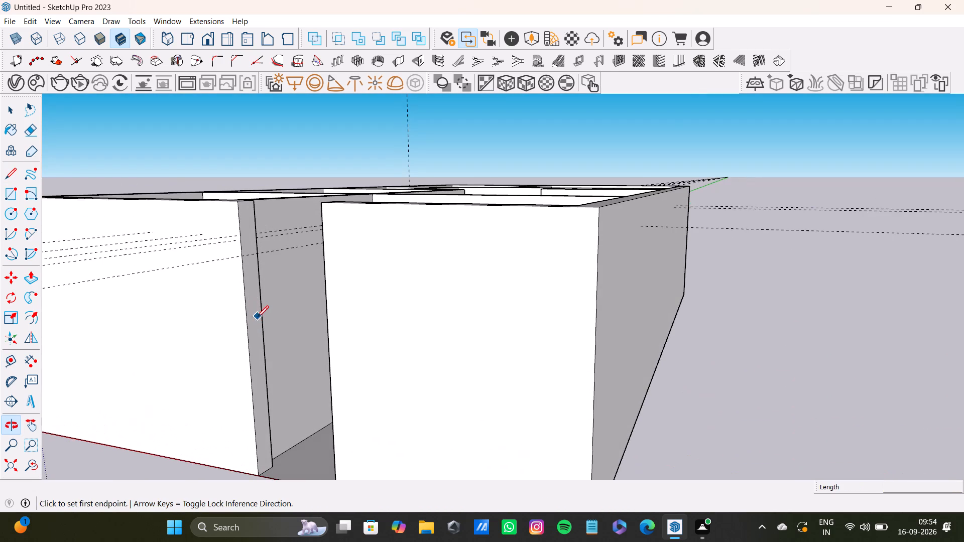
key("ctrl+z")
Place a guide 1'4" below the wall top on the outer wall's end face at the entrance opening.
scroll(235, 243, "up", 14)
scroll(287, 254, "down", 5)
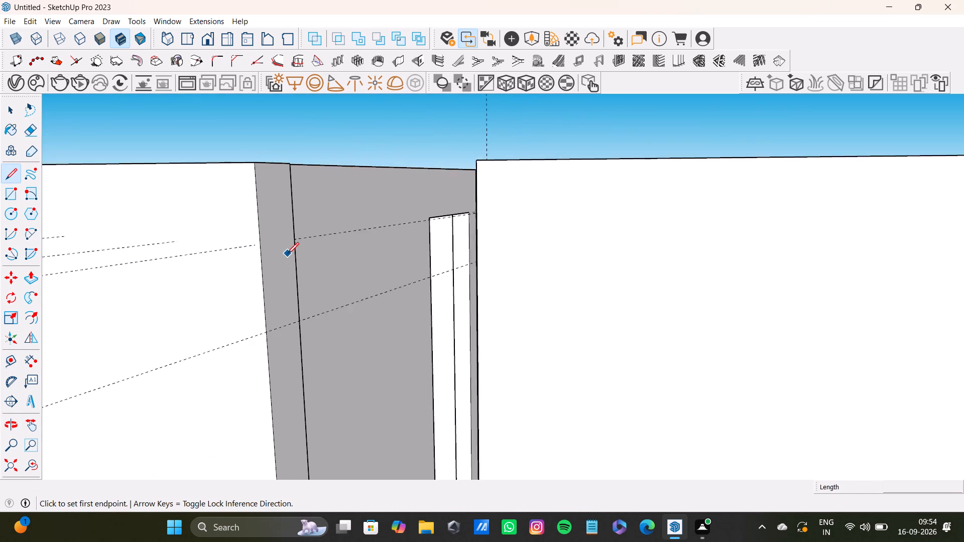
scroll(287, 254, "up", 1, "shift")
middle_click_drag(287, 254, 310, 329, "shift")
middle_click_drag(305, 307, 310, 386)
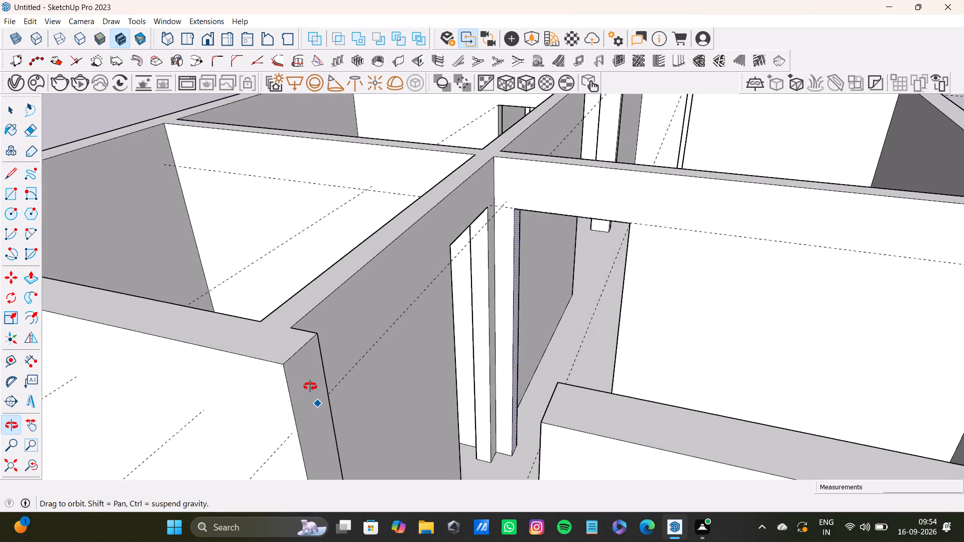
middle_click_drag(310, 386, 264, 380)
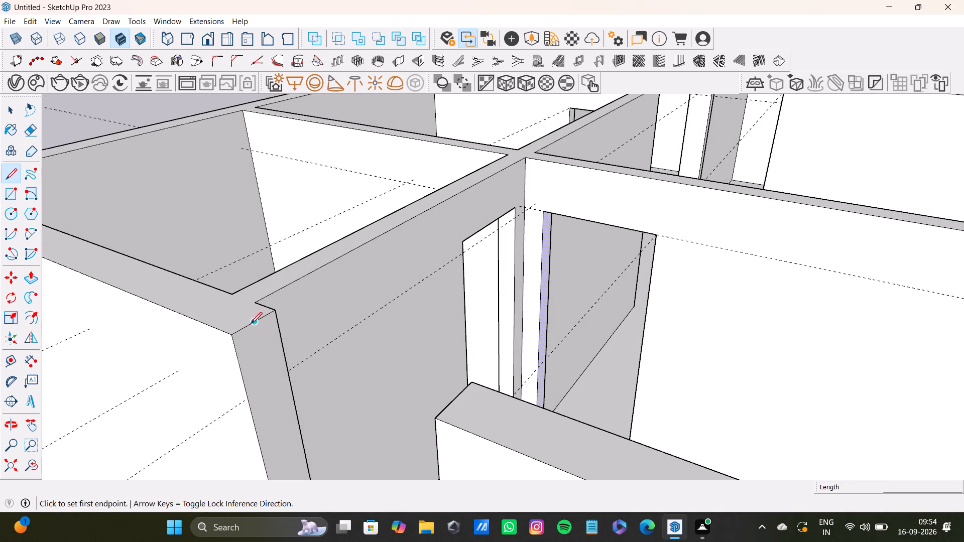
key("space")
key("t")
left_click(257, 320)
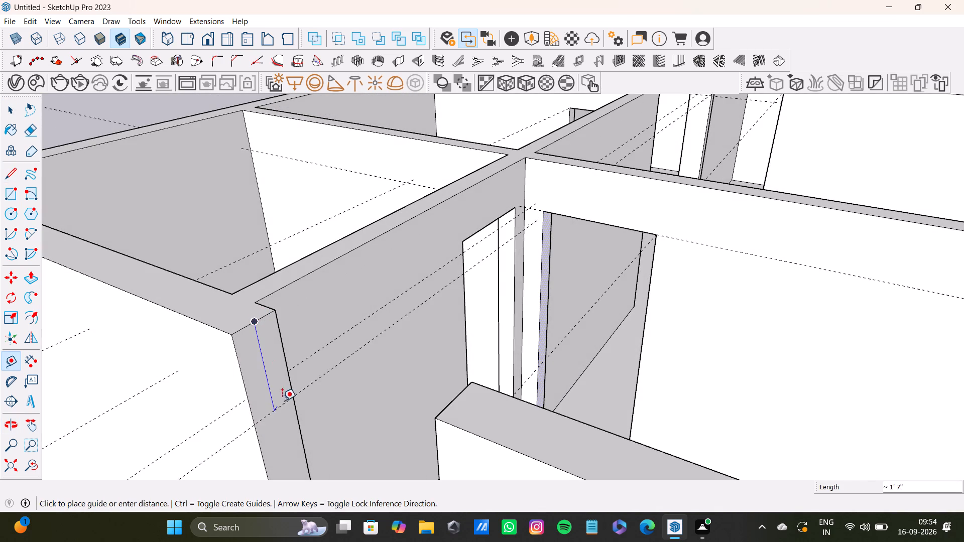
type("1'")
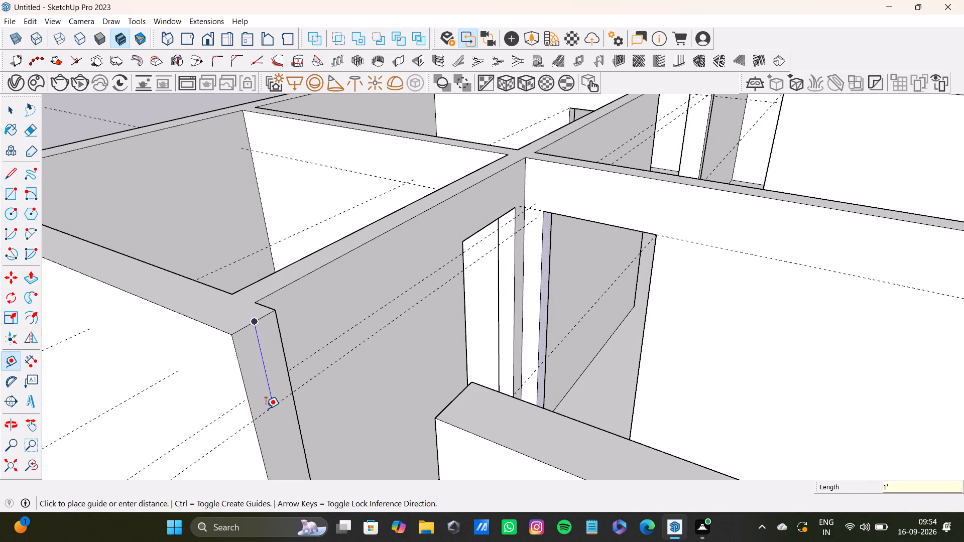
type("4\"")
key("Return")
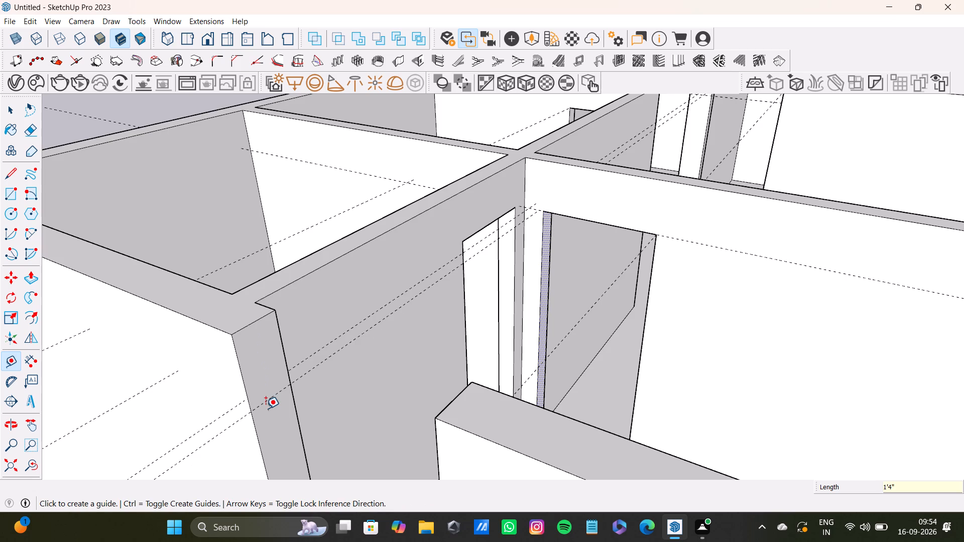
Draw a 9" line along the guide across the outer wall's end face to split off its upper part.
scroll(264, 404, "down", 8)
middle_click_drag(274, 417, 311, 333, "shift")
scroll(310, 322, "up", 14)
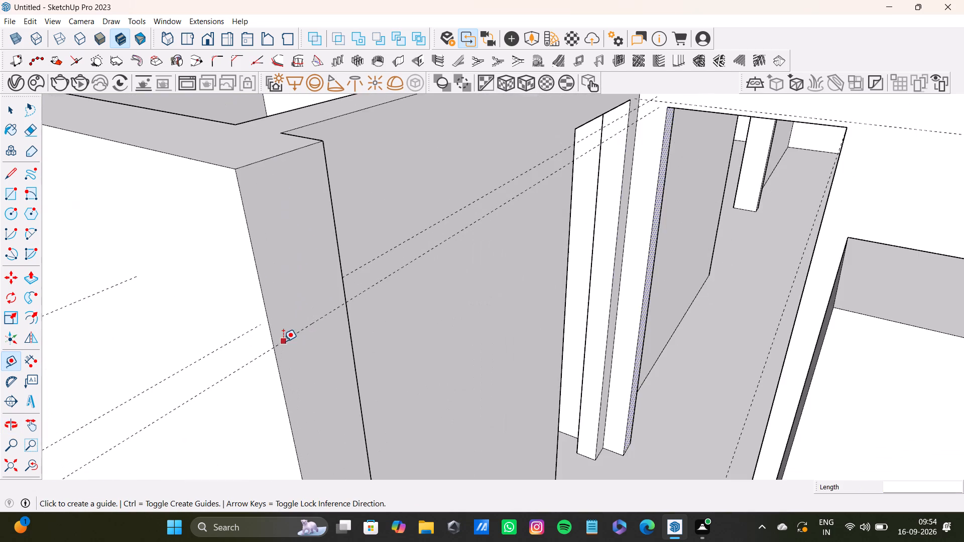
middle_click_drag(275, 366, 189, 367)
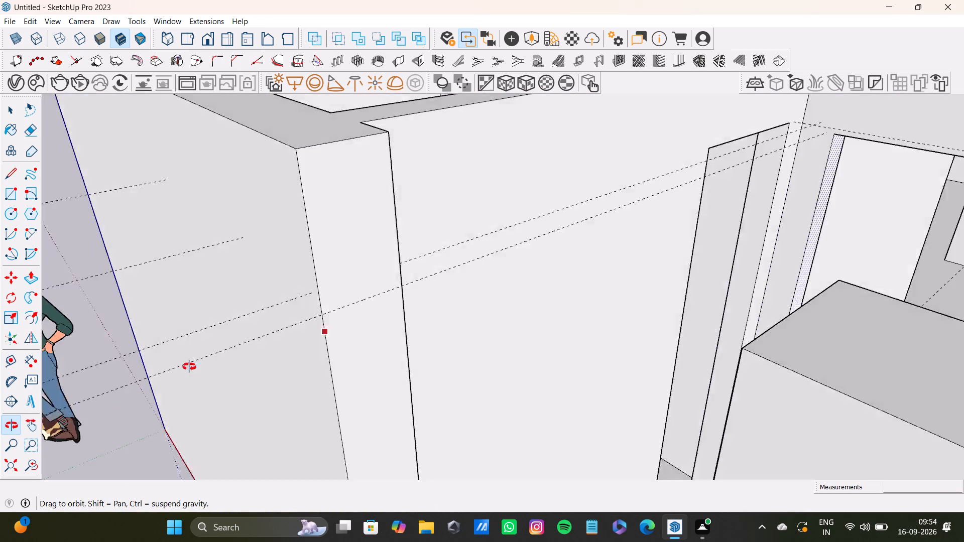
middle_click_drag(189, 367, 152, 389)
key("l")
scroll(303, 391, "up", 2)
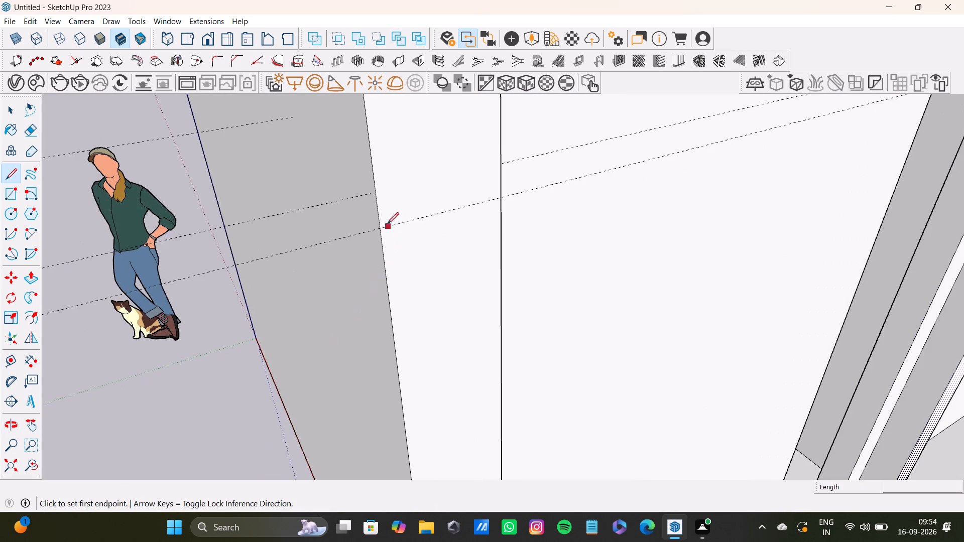
left_click(380, 227)
left_click(501, 195)
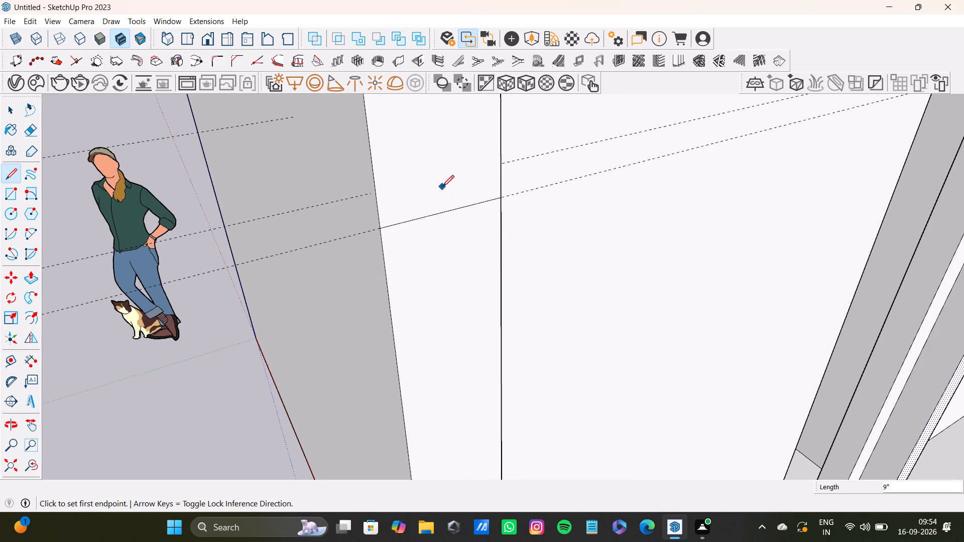
Push/Pull the upper part of this end face across the entrance opening to the opposite wall end, forming a lintel.
key("space")
left_click(447, 182)
scroll(379, 201, "down", 14)
middle_click_drag(350, 240, 312, 319, "shift")
middle_click_drag(311, 320, 354, 326)
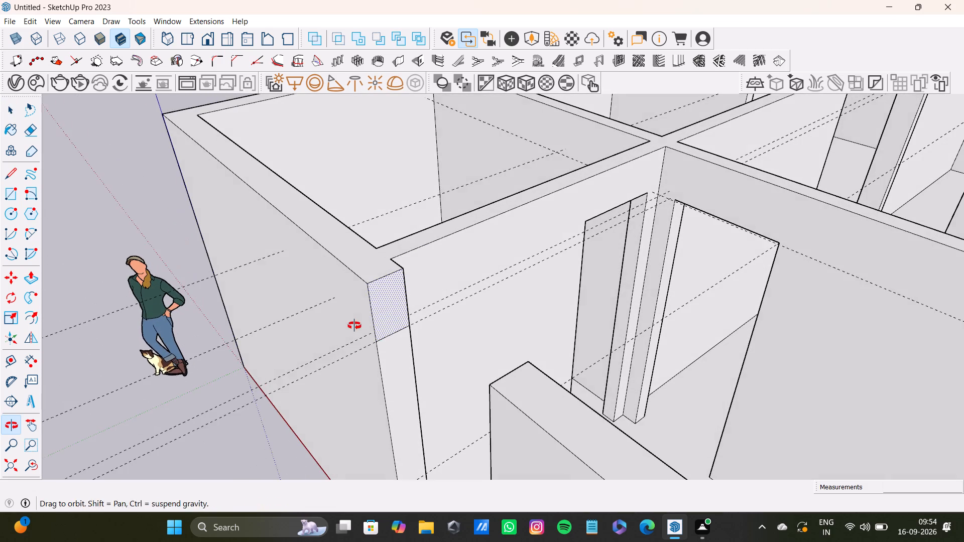
middle_click_drag(354, 326, 355, 326)
key("p")
left_click(384, 305)
left_click_drag(399, 314, 462, 372)
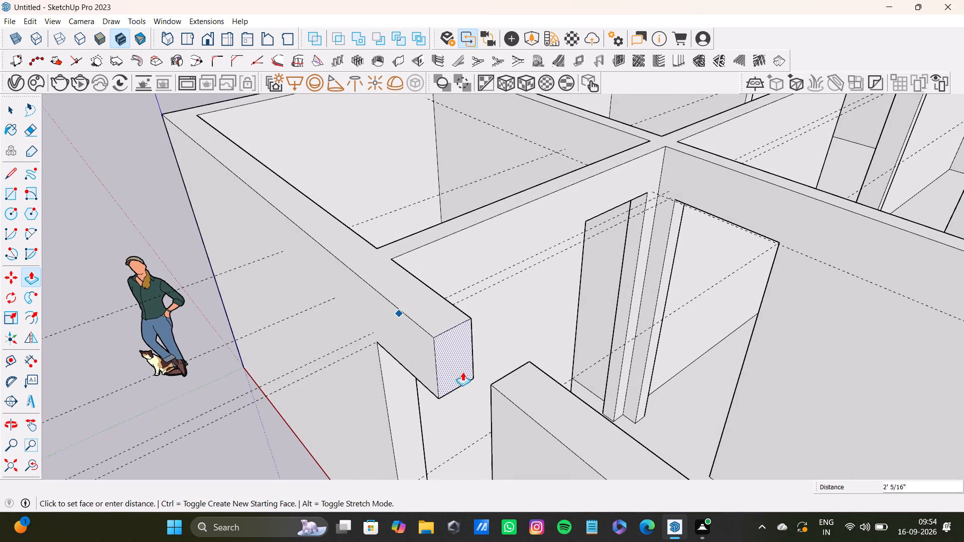
left_click_drag(462, 372, 495, 409)
Delete the leftover seam edges at the far end of the entrance lintel on the wall top and both wall faces.
key("space")
left_click(505, 376)
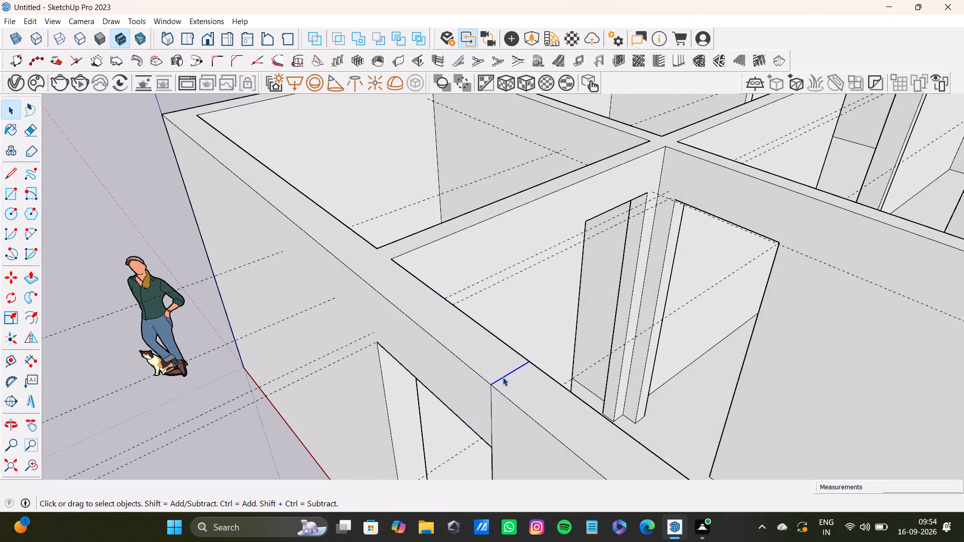
key("Delete")
left_click(491, 419)
key("Delete")
middle_click_drag(558, 415, 233, 407)
left_click(278, 280)
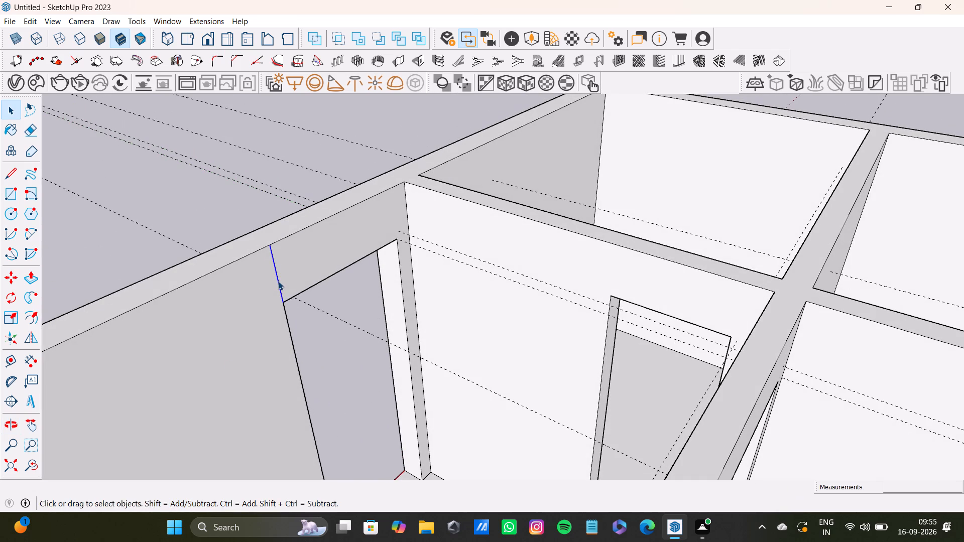
key("Delete")
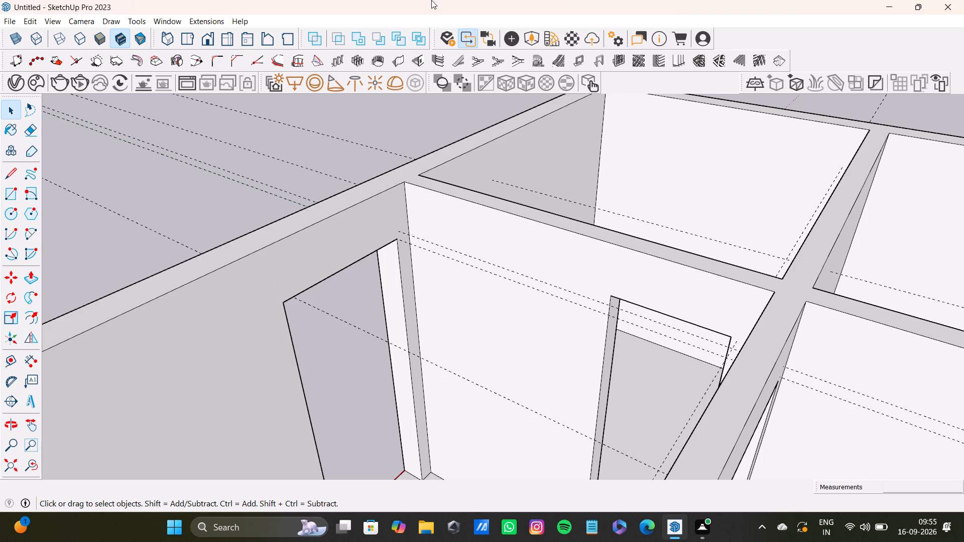
Push/Pull the entrance doorway's jamb face nearest the wall corner slightly into the opening.
scroll(352, 233, "down", 19)
middle_click_drag(392, 241, 379, 260)
scroll(345, 243, "up", 10)
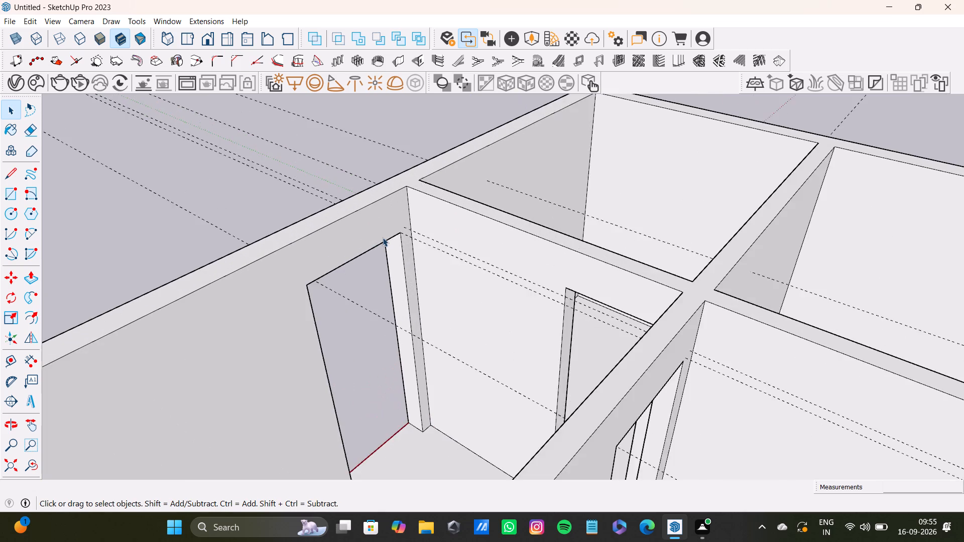
scroll(383, 237, "up", 3)
left_click(397, 256)
key("p")
left_click_drag(395, 258, 387, 261)
key("space")
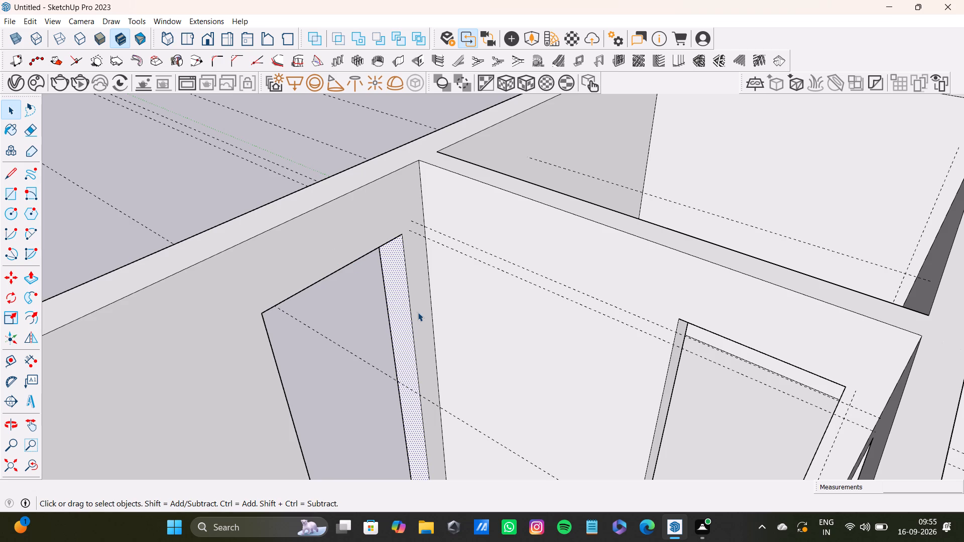
key("space")
Examine the jambs of the interior doorway beside the partition junction.
scroll(387, 289, "down", 20)
scroll(387, 289, "down", 4)
scroll(692, 160, "down", 5)
middle_click_drag(575, 395, 364, 284)
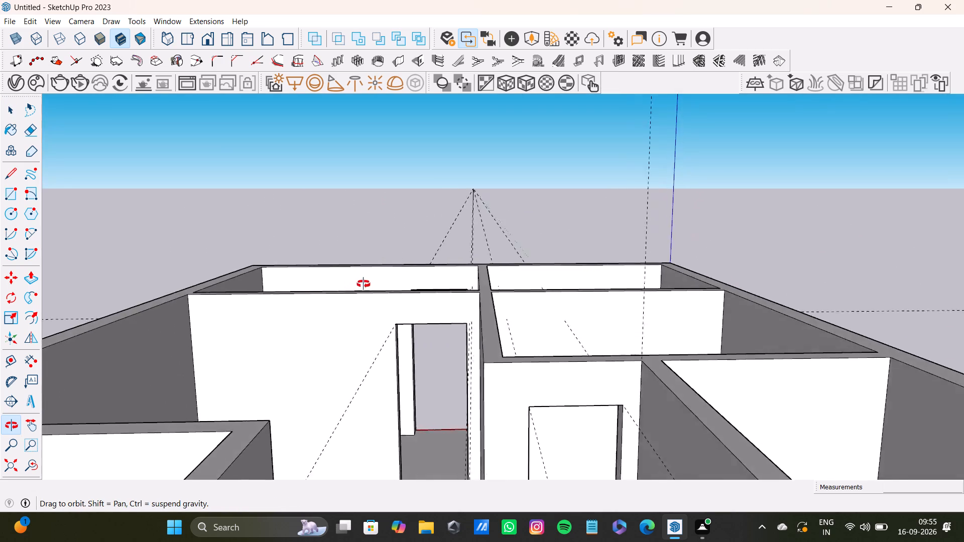
middle_click_drag(364, 284, 397, 280)
scroll(463, 333, "up", 4)
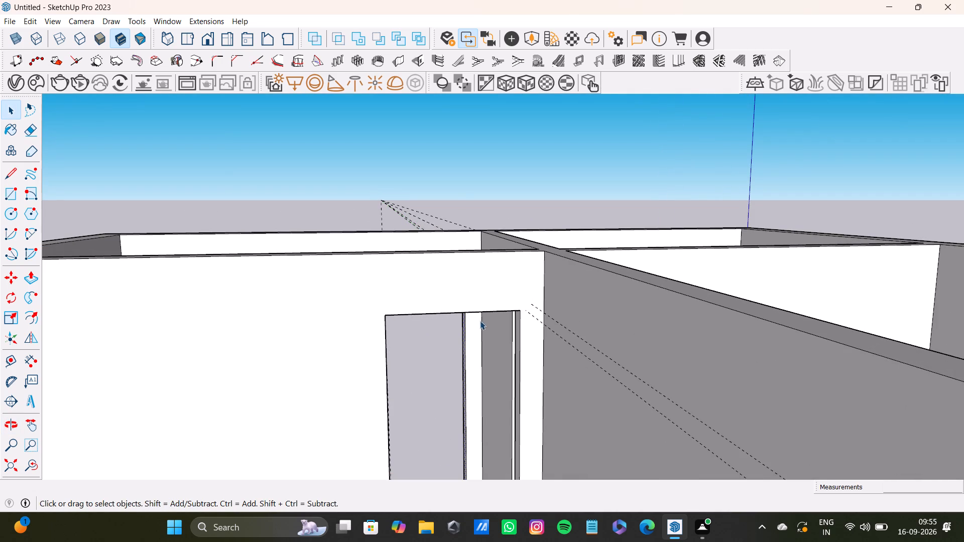
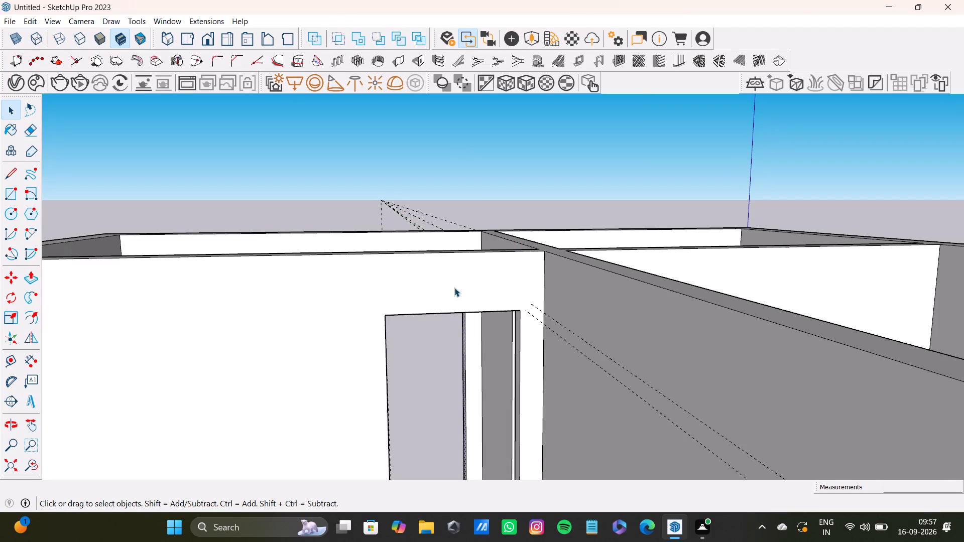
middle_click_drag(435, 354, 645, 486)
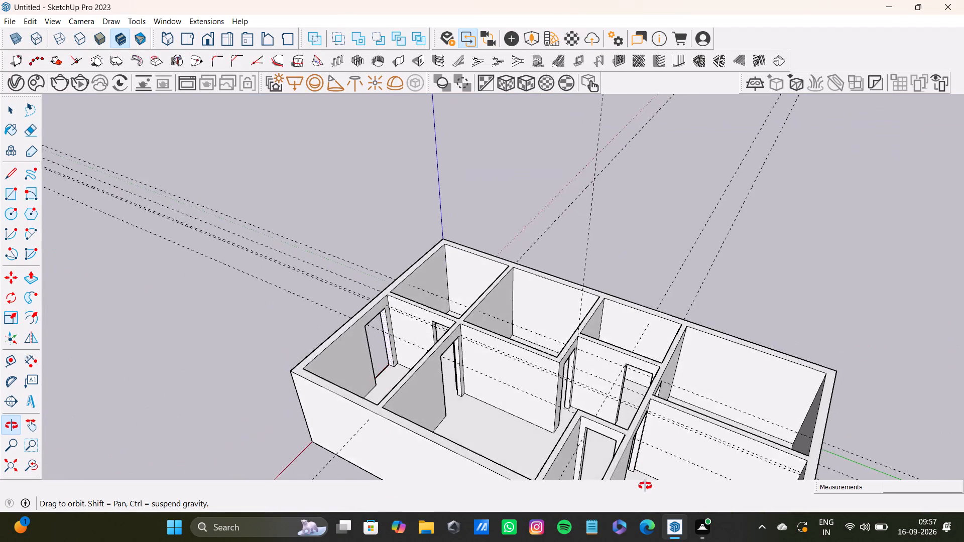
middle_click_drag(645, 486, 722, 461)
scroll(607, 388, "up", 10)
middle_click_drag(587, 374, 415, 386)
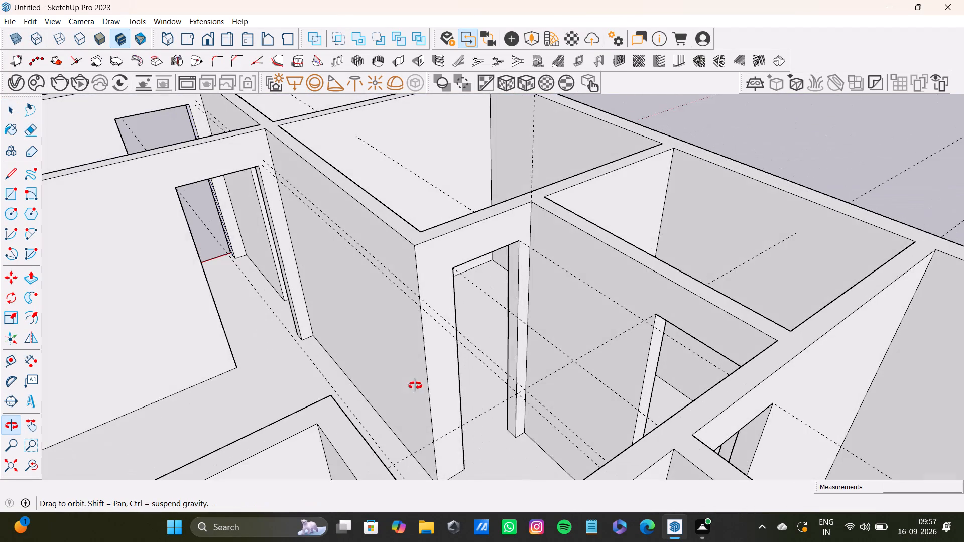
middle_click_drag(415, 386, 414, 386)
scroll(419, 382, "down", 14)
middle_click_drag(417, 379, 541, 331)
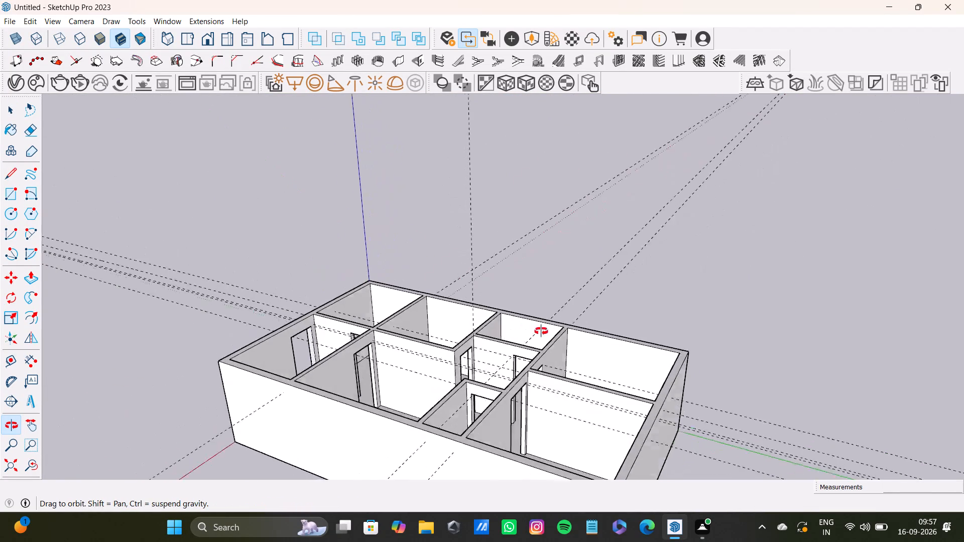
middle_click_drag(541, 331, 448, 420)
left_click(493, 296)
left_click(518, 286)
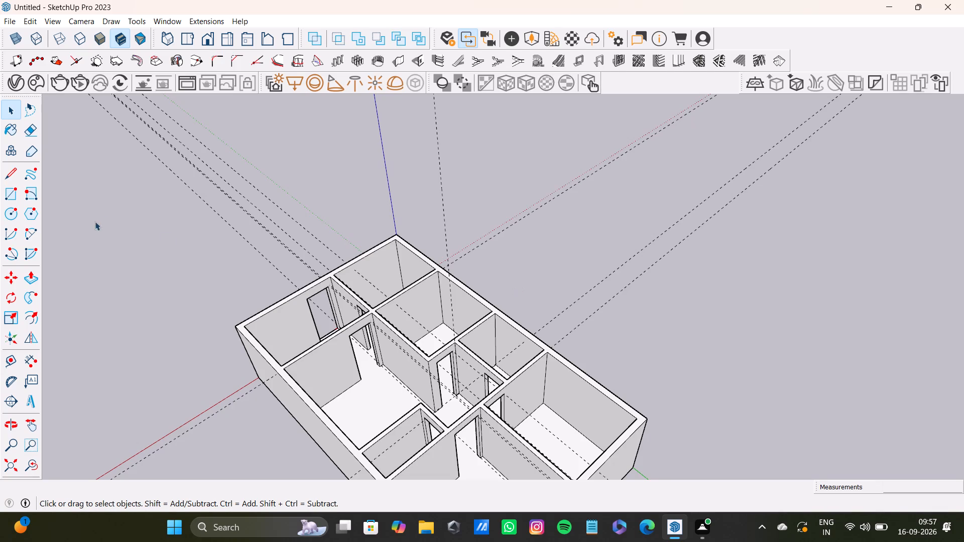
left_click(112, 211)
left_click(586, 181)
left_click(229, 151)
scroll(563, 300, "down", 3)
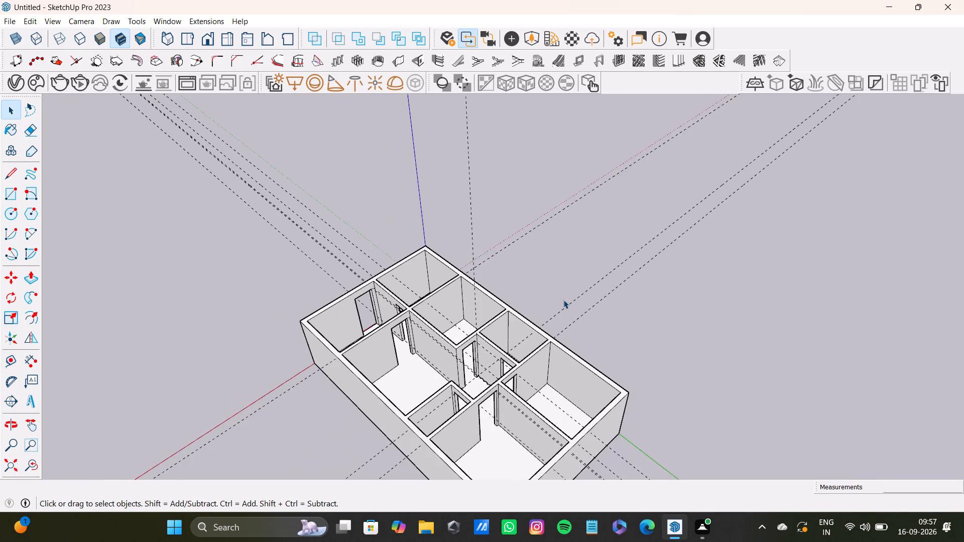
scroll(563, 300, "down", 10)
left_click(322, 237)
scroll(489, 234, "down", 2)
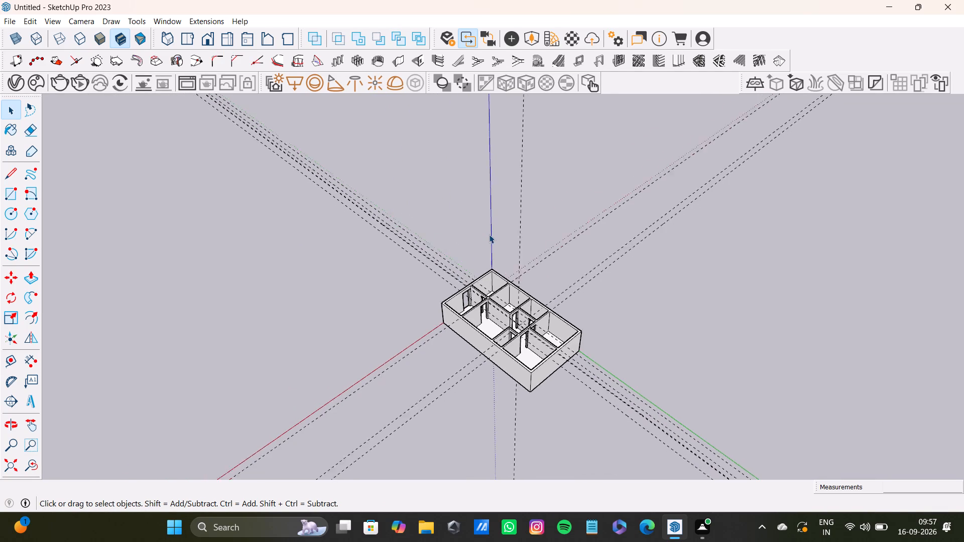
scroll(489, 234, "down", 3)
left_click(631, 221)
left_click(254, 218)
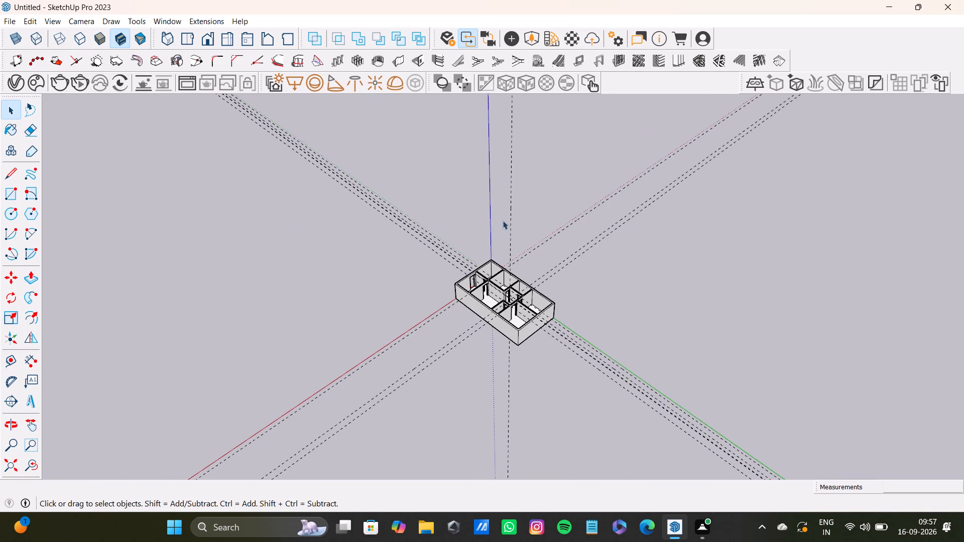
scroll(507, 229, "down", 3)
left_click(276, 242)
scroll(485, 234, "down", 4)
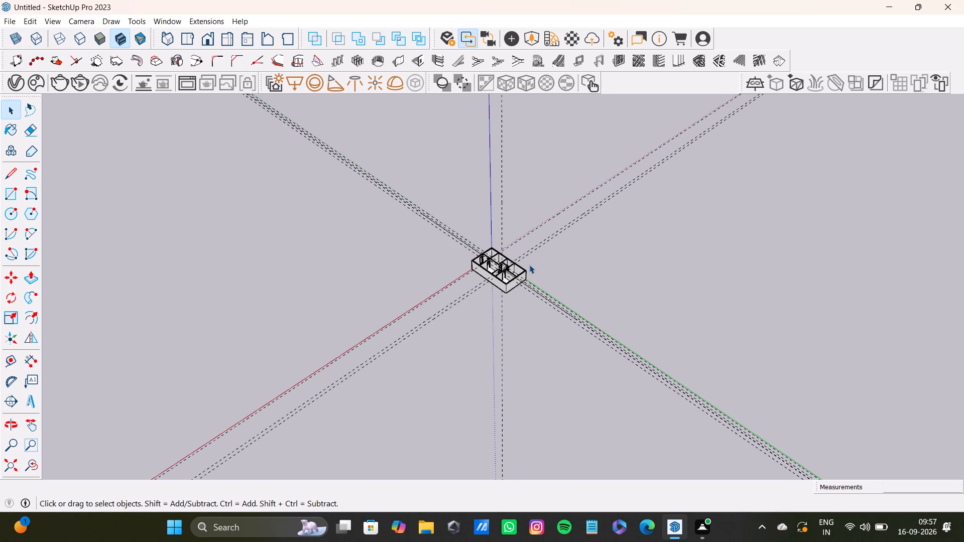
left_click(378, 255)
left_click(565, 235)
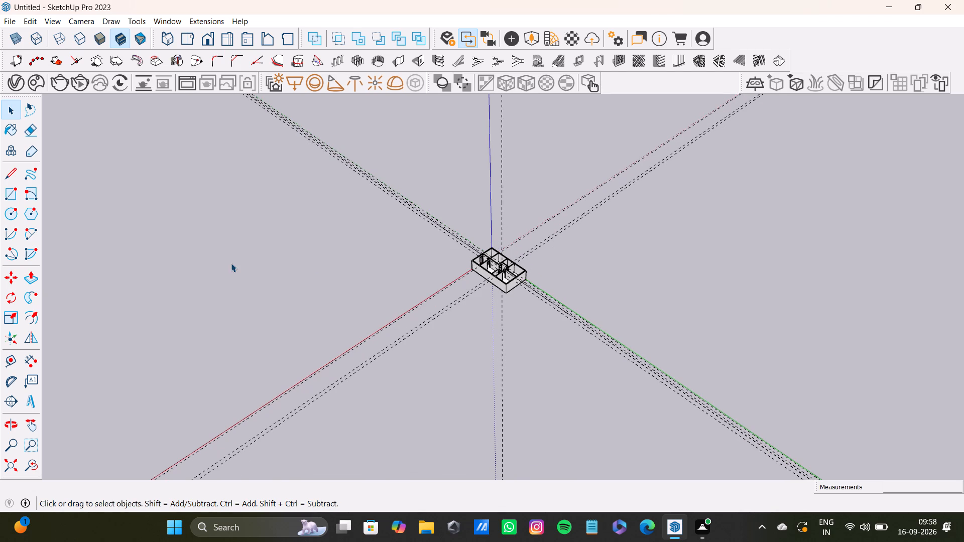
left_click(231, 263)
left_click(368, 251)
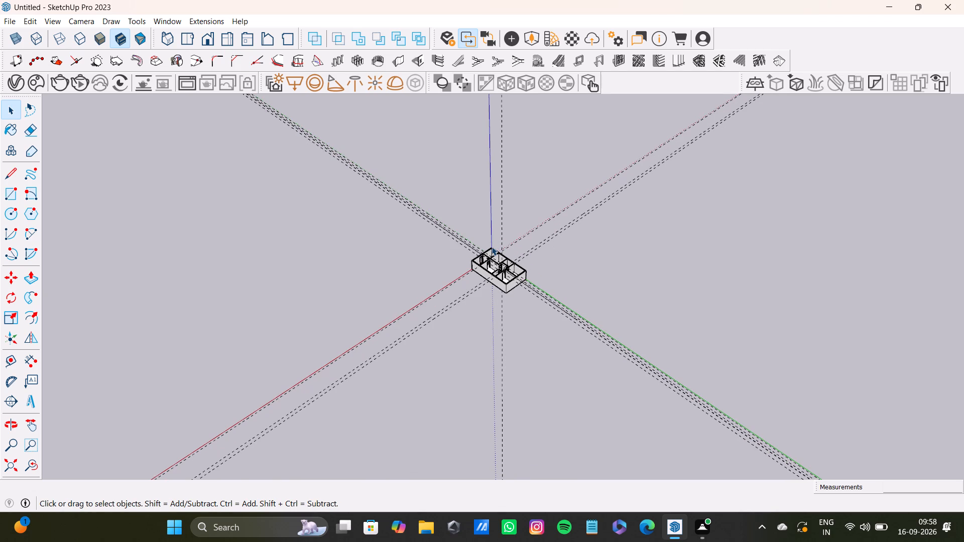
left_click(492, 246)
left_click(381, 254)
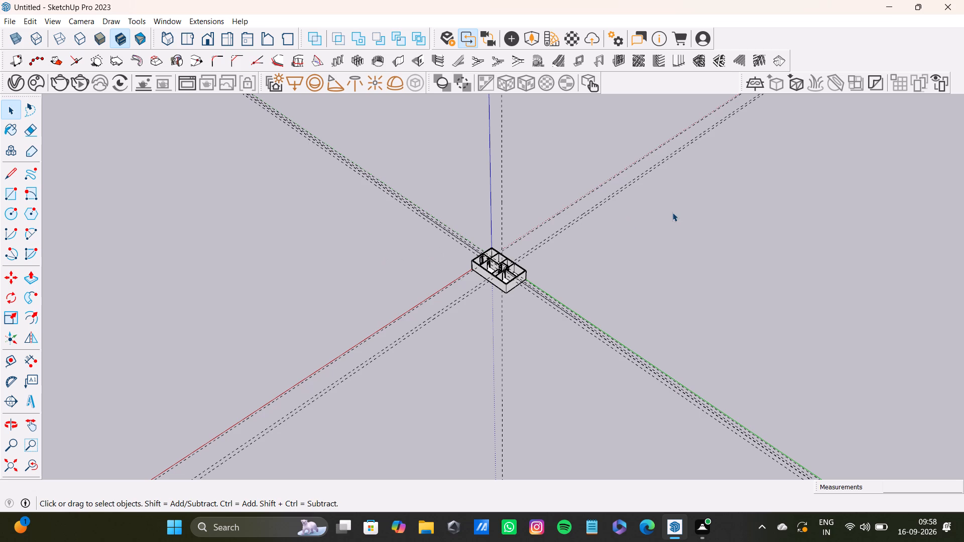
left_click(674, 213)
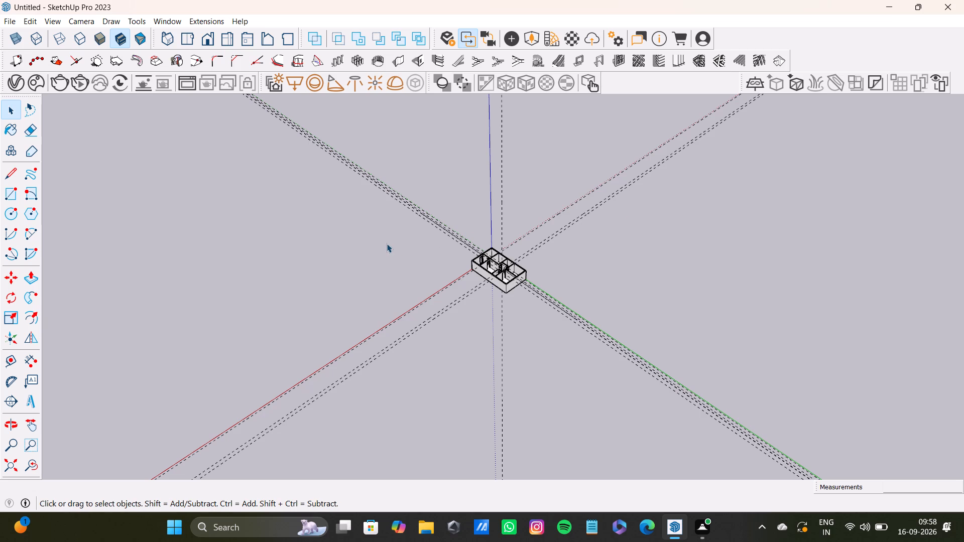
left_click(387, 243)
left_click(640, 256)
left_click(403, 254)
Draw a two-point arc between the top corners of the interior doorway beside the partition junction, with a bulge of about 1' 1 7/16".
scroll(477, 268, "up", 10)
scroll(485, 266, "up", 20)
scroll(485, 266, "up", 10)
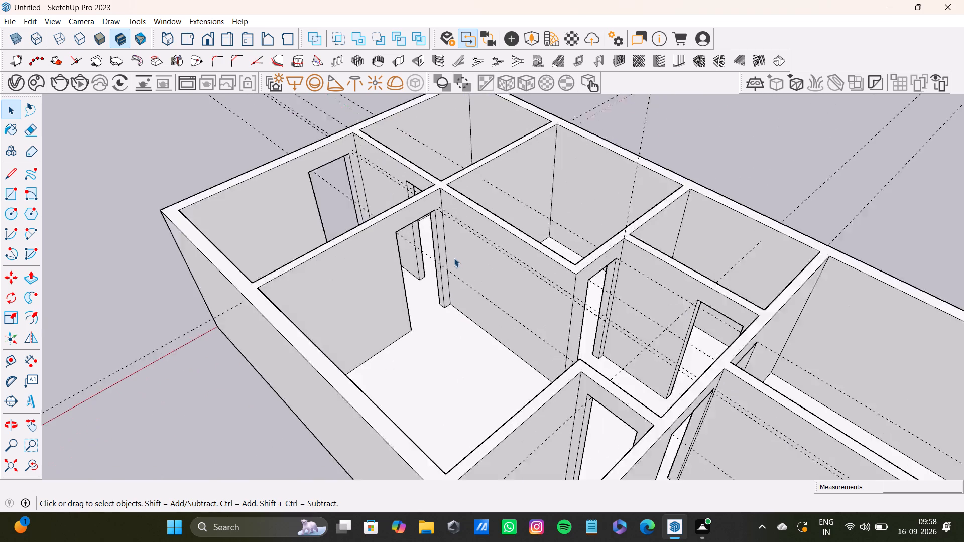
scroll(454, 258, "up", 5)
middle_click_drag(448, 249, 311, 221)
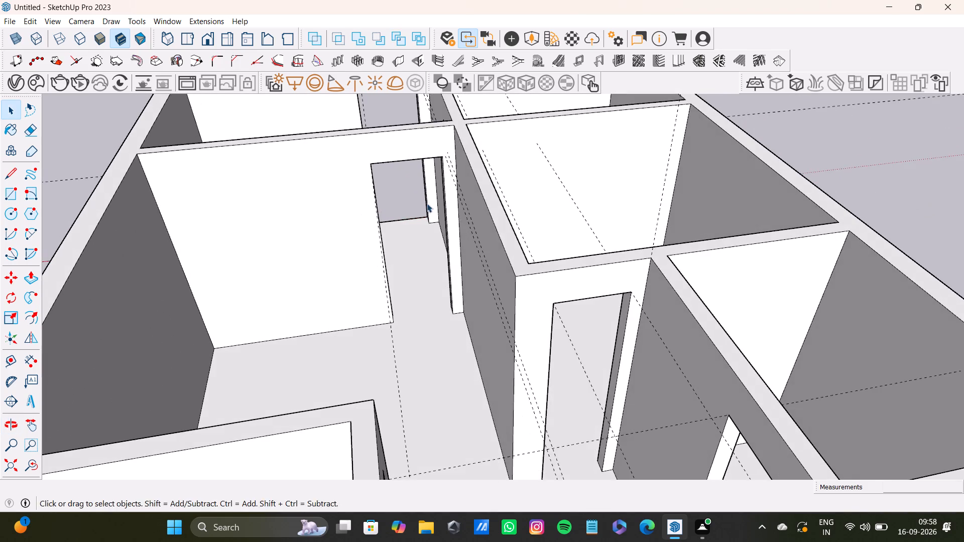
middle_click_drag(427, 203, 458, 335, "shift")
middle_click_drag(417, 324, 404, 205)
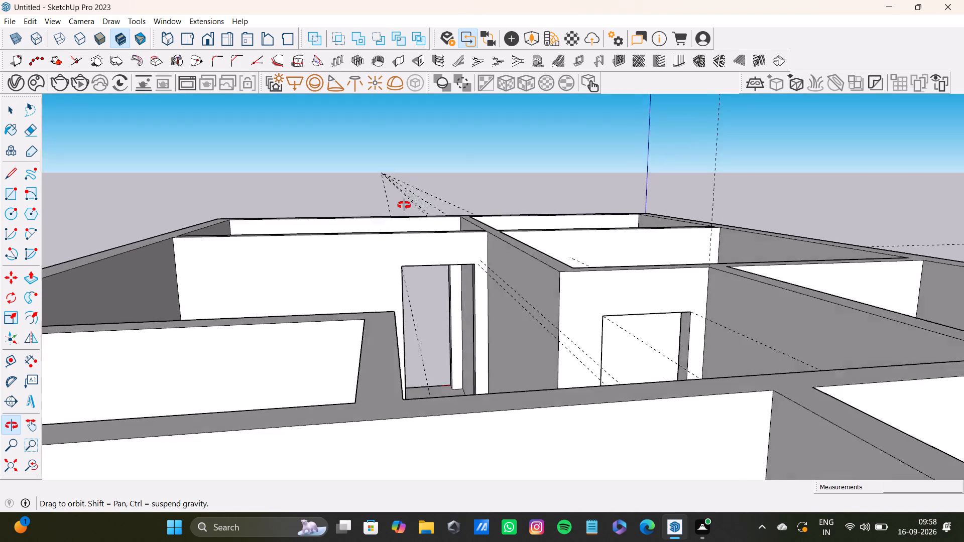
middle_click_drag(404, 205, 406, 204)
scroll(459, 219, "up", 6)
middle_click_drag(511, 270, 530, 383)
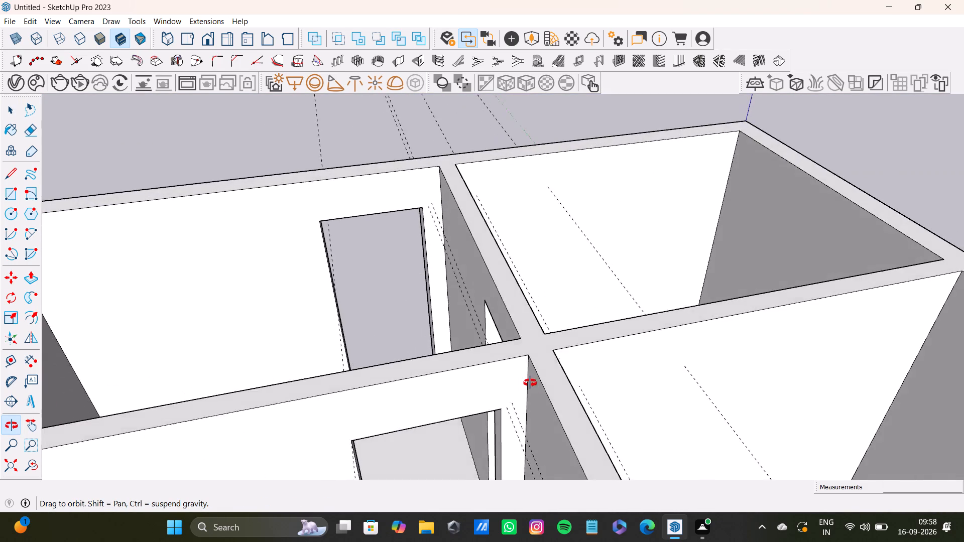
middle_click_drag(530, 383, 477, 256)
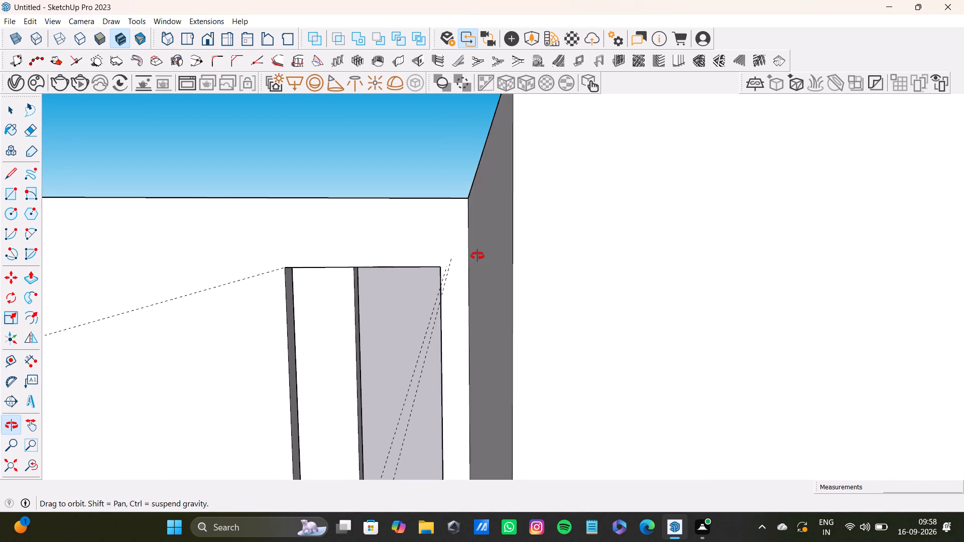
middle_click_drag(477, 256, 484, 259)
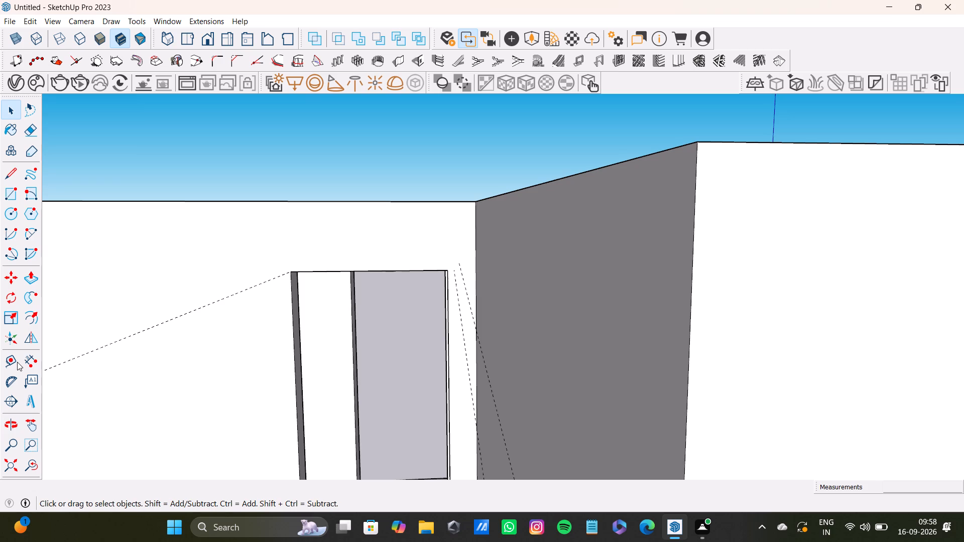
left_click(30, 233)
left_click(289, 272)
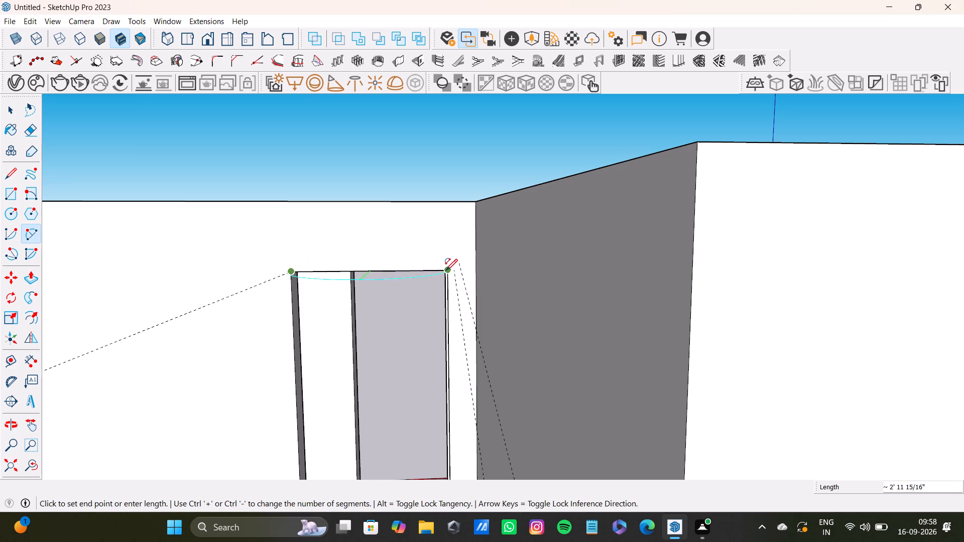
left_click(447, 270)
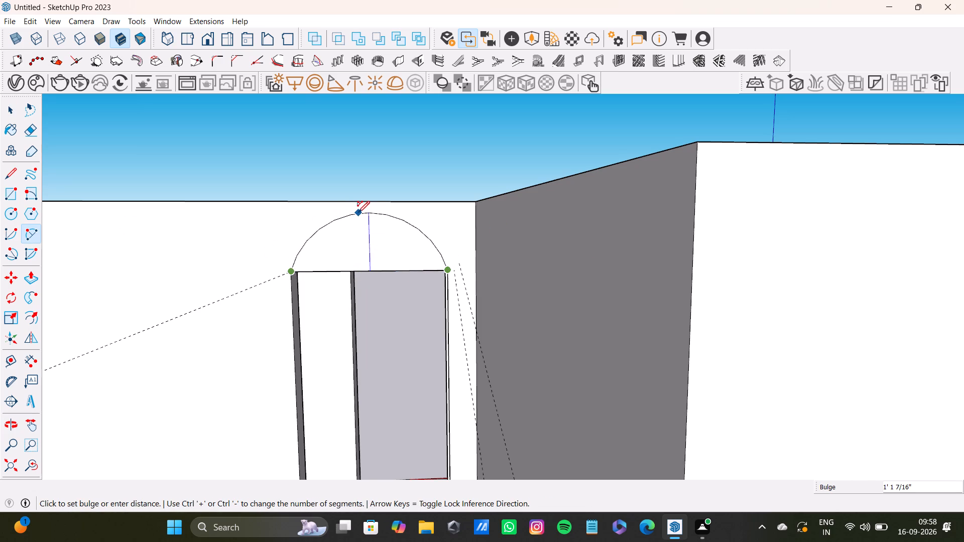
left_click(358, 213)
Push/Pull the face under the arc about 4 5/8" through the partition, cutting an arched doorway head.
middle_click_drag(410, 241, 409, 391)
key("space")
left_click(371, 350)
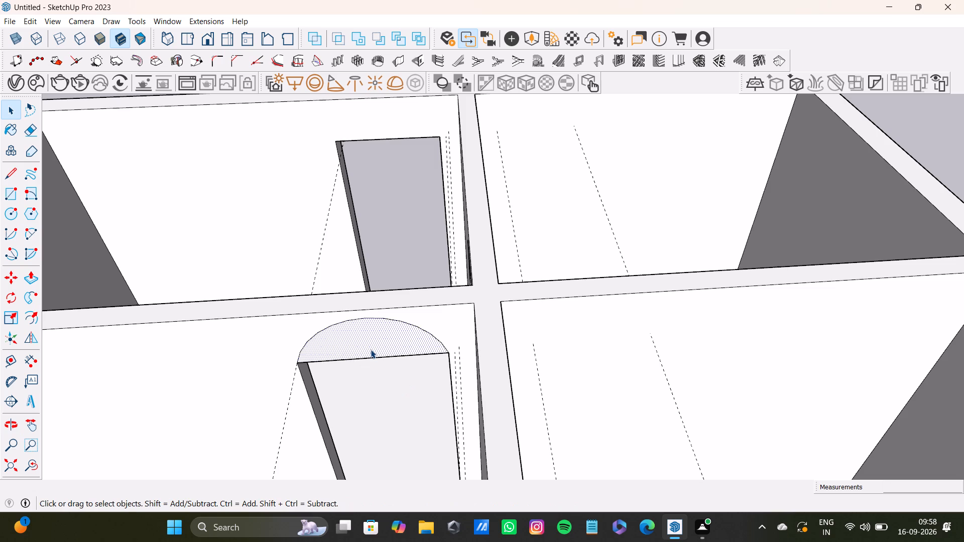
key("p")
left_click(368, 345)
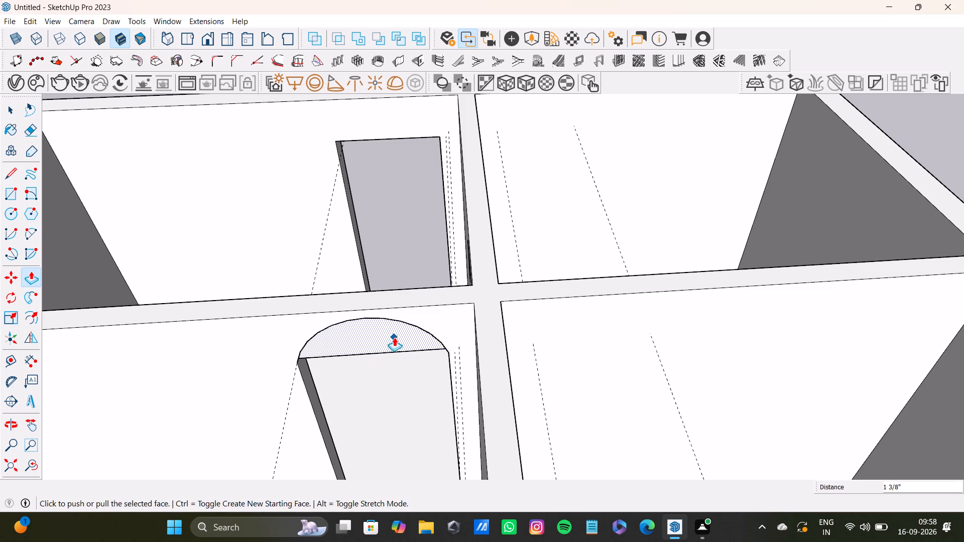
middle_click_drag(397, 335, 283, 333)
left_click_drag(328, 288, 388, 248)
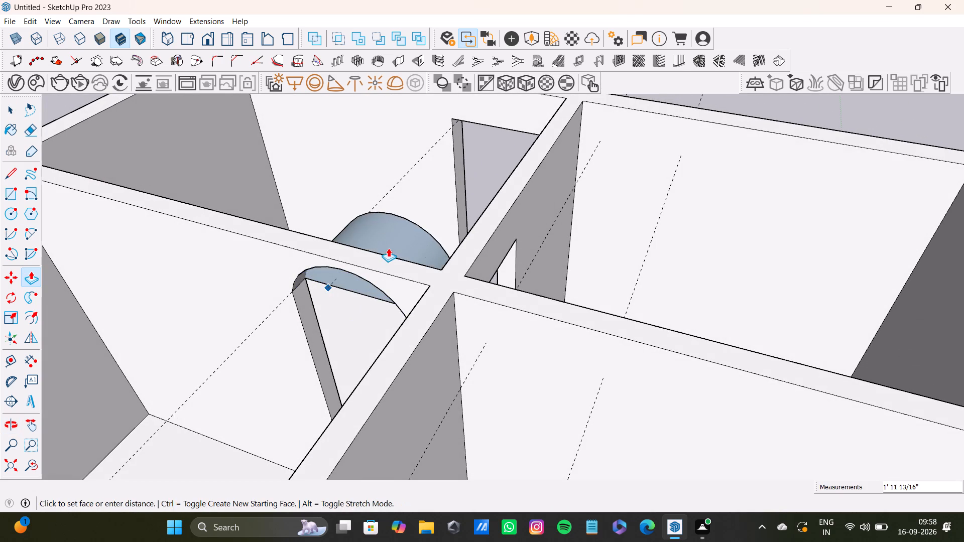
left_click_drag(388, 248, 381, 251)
Examine the arched doorway from both sides of its partition and through the entrance opening.
middle_click_drag(294, 305, 444, 208)
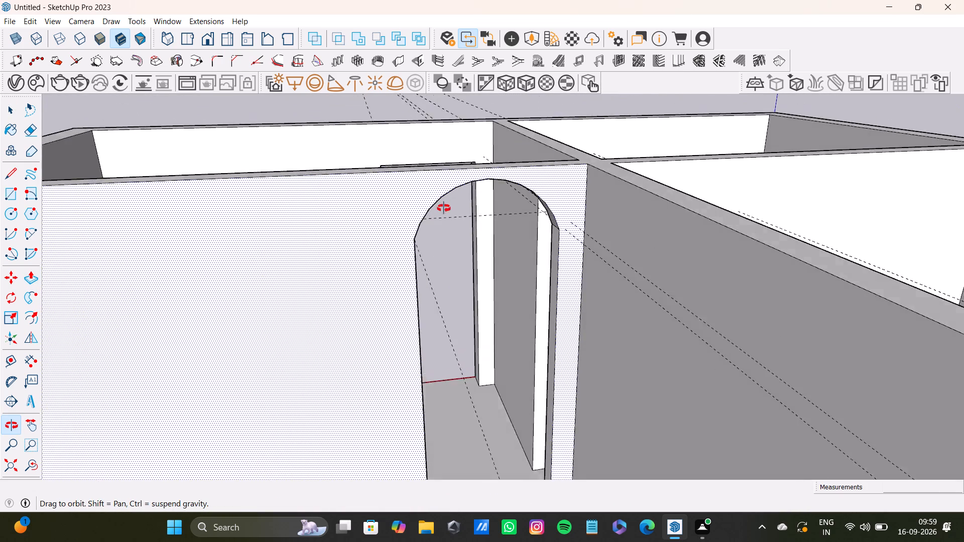
middle_click_drag(444, 208, 425, 374)
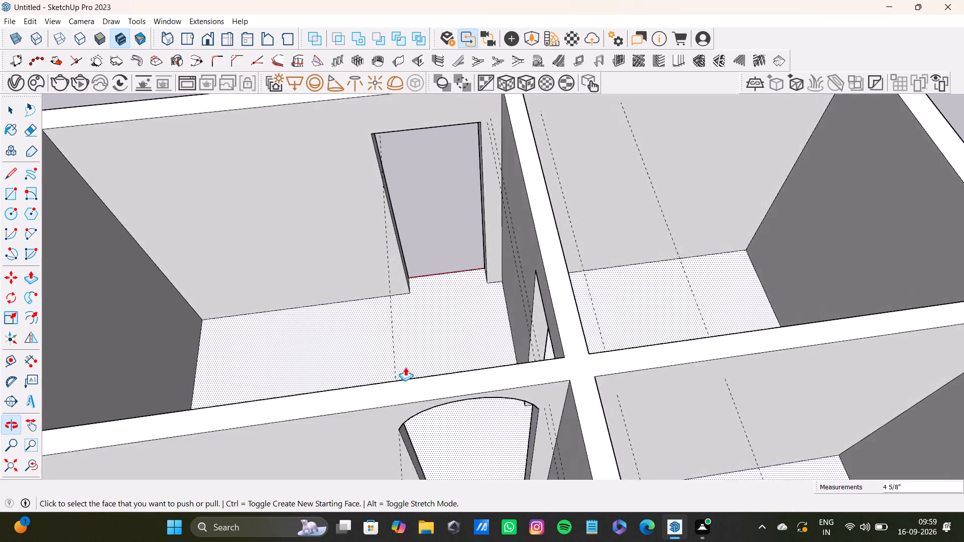
scroll(403, 367, "down", 9)
middle_click_drag(401, 365, 527, 403, "shift")
middle_click_drag(563, 404, 349, 333)
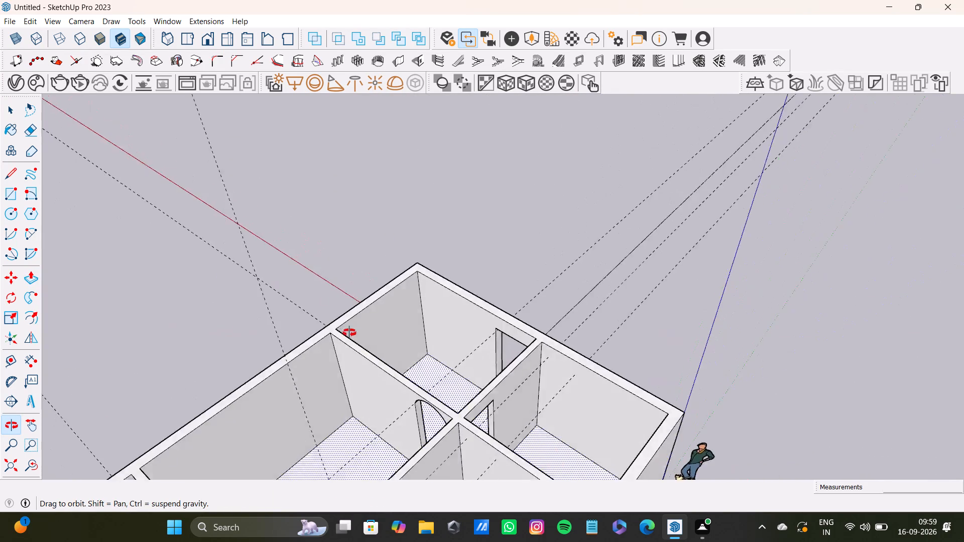
middle_click_drag(349, 333, 54, 315)
middle_click_drag(437, 301, 256, 254)
scroll(507, 226, "up", 6)
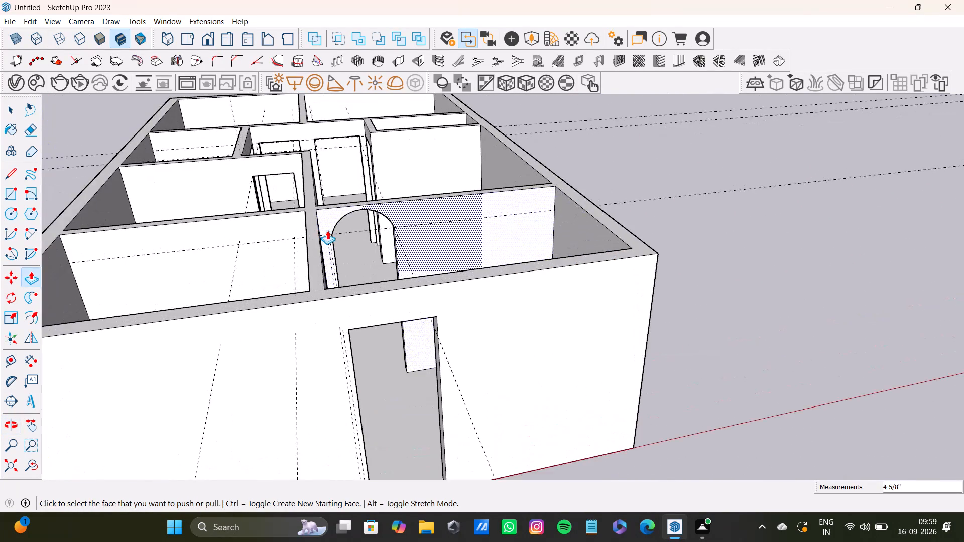
scroll(327, 230, "up", 5)
middle_click_drag(416, 221, 223, 239)
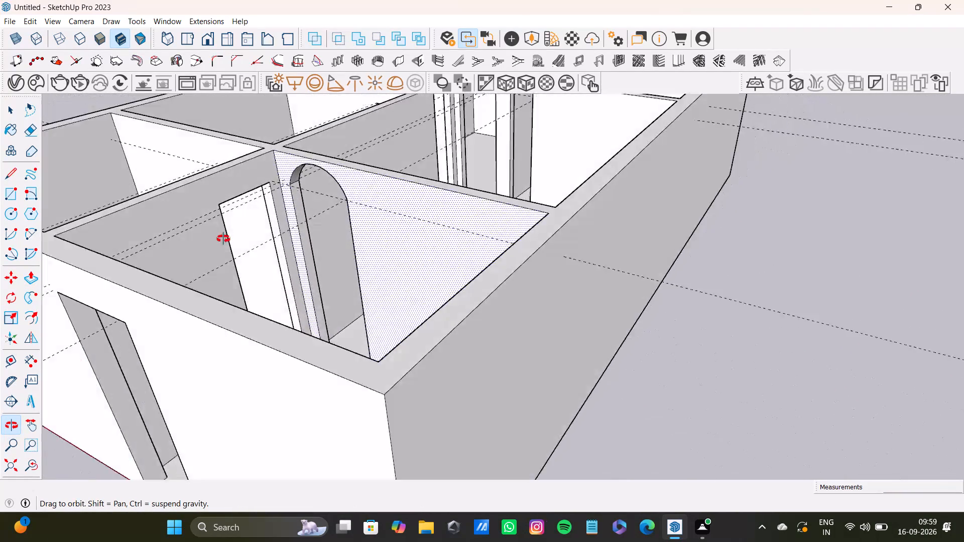
middle_click_drag(223, 239, 360, 104)
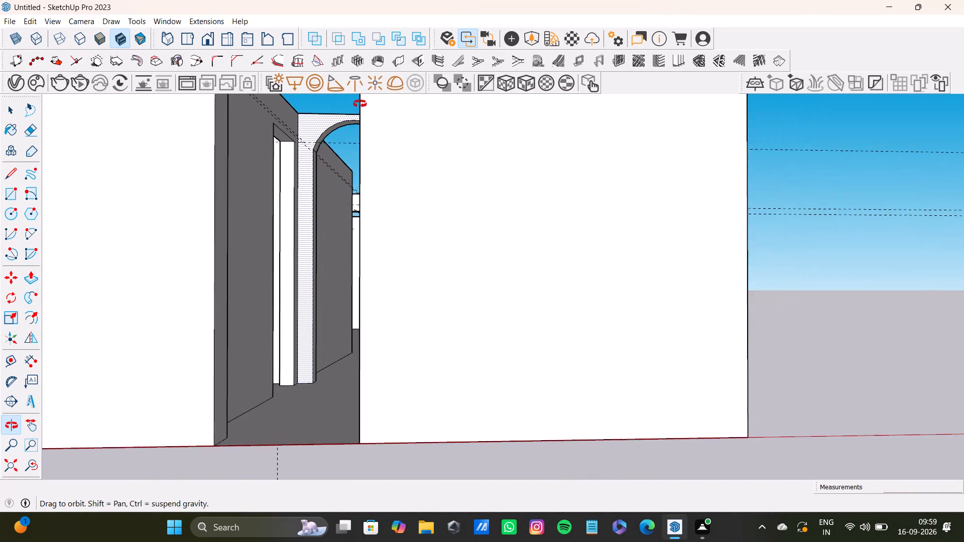
middle_click_drag(360, 104, 369, 103)
scroll(380, 149, "down", 5)
middle_click_drag(370, 156, 414, 342, "shift")
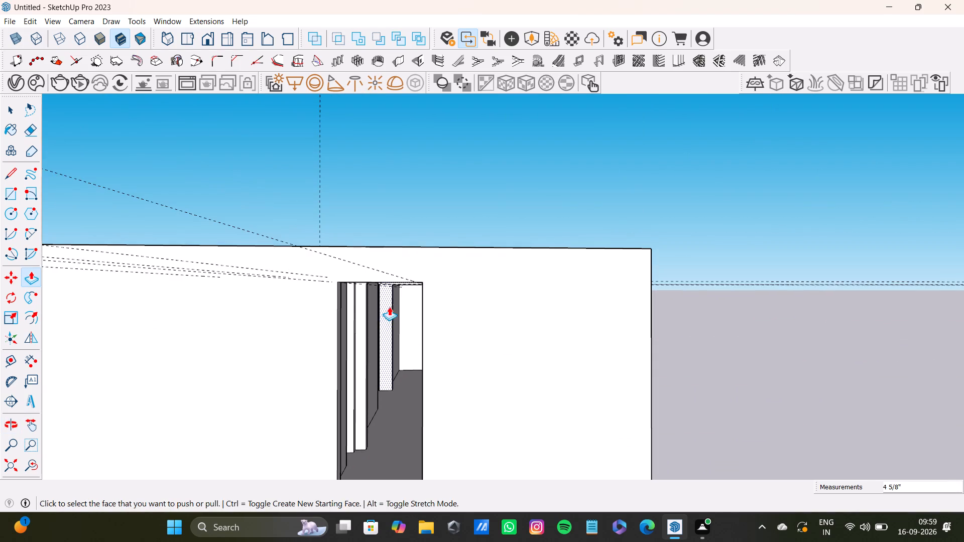
middle_click_drag(426, 283, 409, 408)
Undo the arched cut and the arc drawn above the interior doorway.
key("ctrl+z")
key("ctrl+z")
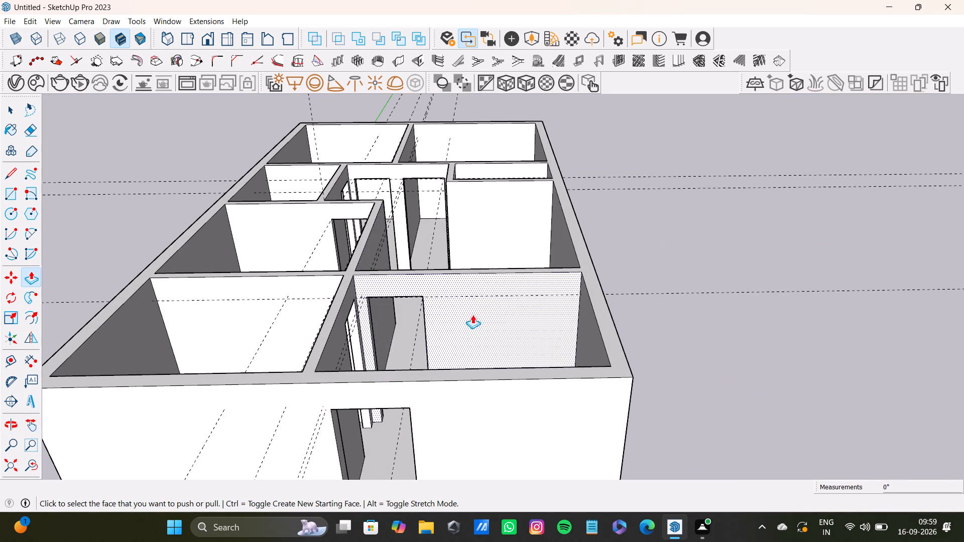
Push/Pull the head of the interior doorway beside the partition junction down about 9 5/8".
middle_click_drag(471, 313, 649, 340)
scroll(585, 343, "up", 8)
middle_click_drag(580, 309, 433, 324)
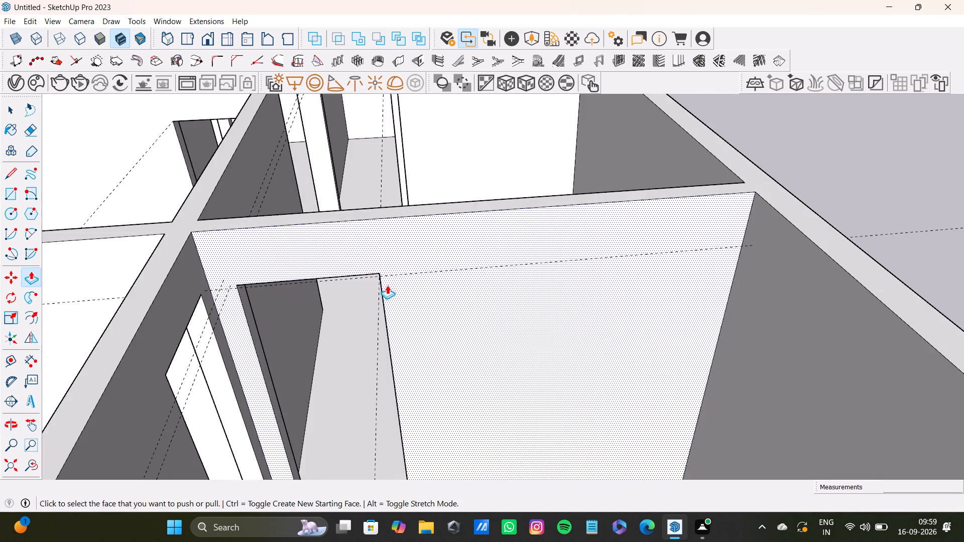
scroll(393, 281, "up", 1, "shift")
middle_click_drag(393, 281, 416, 441, "shift")
middle_click_drag(376, 415, 406, 165)
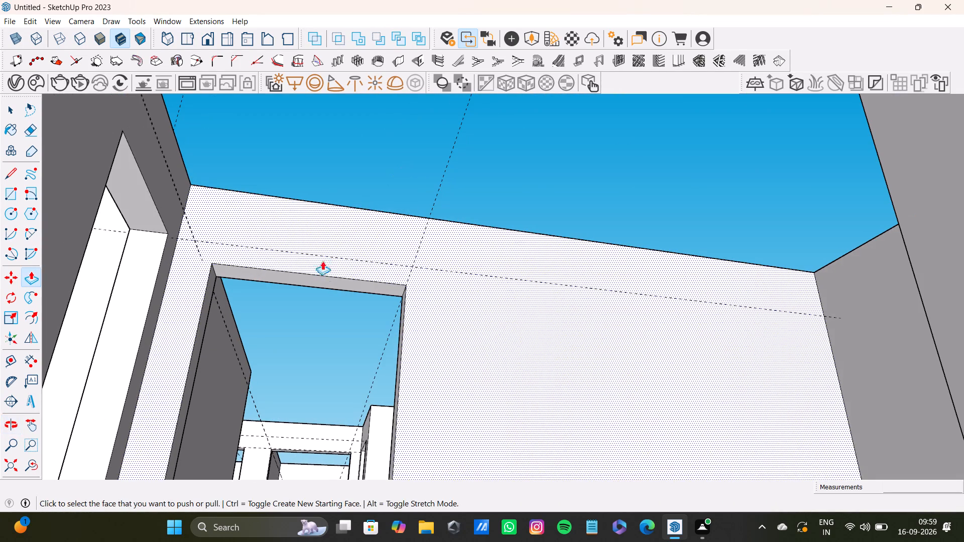
left_click_drag(346, 280, 348, 327)
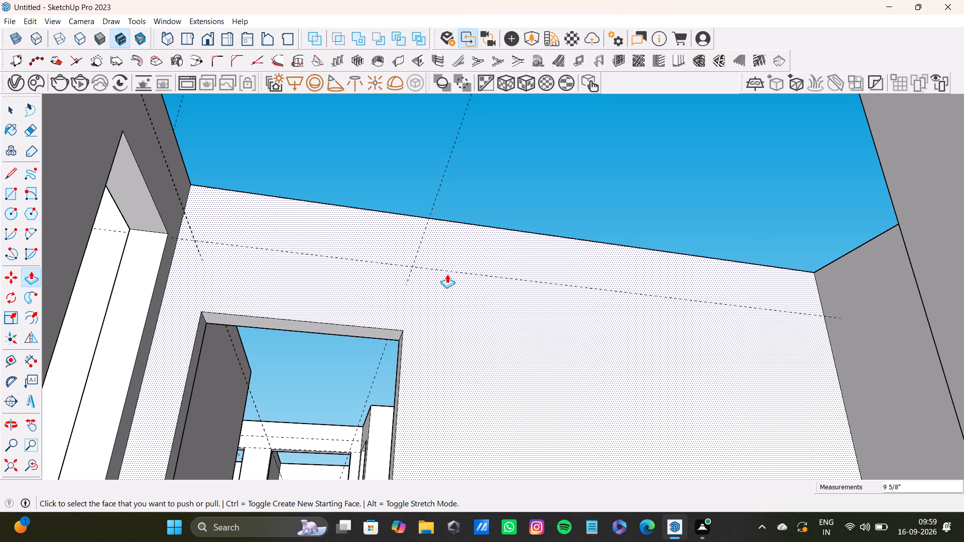
Erase the leftover arc and the two short side edges on the partition face above the lowered doorway.
middle_click_drag(447, 273, 165, 526)
middle_click_drag(559, 371, 221, 383)
scroll(221, 383, "down", 1)
scroll(518, 289, "up", 2)
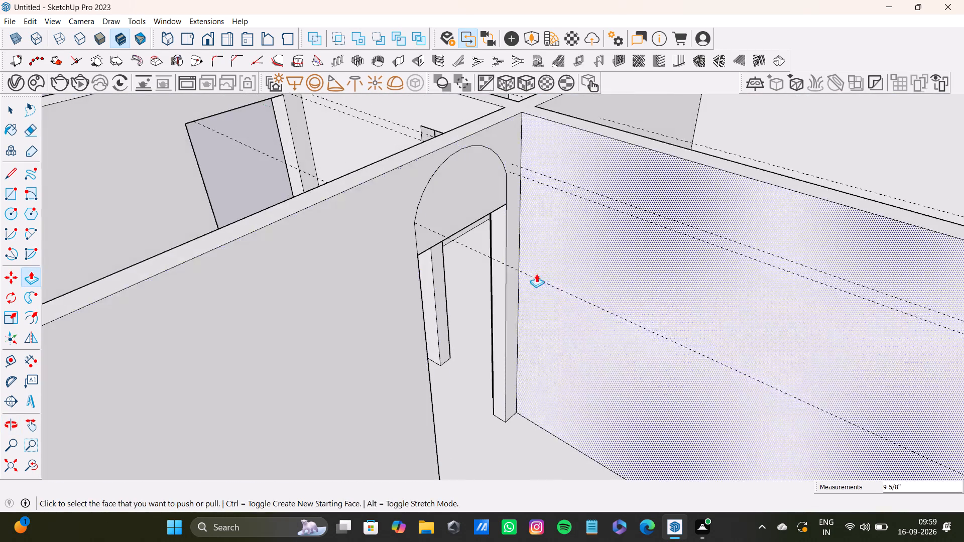
middle_click_drag(540, 272, 455, 281)
key("space")
left_click(358, 228)
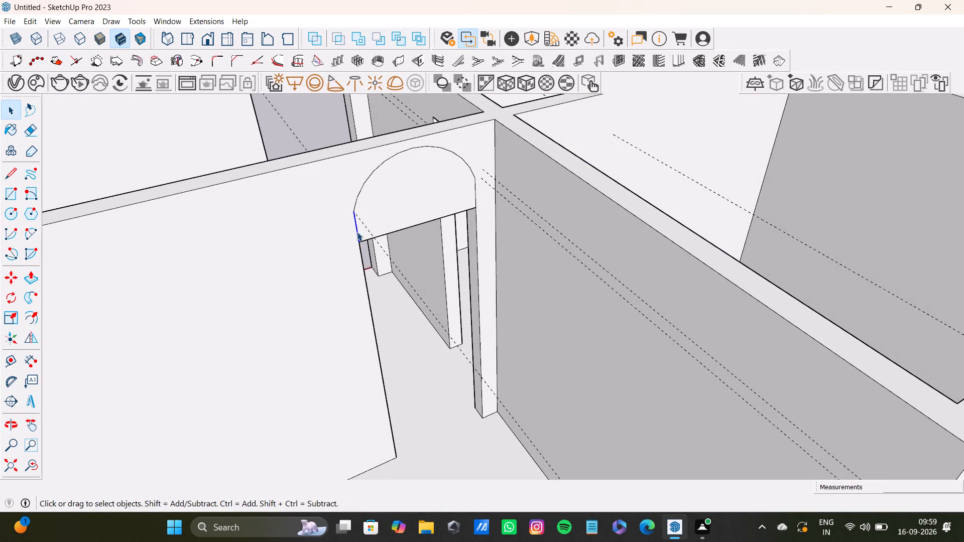
key("Delete")
left_click(357, 202)
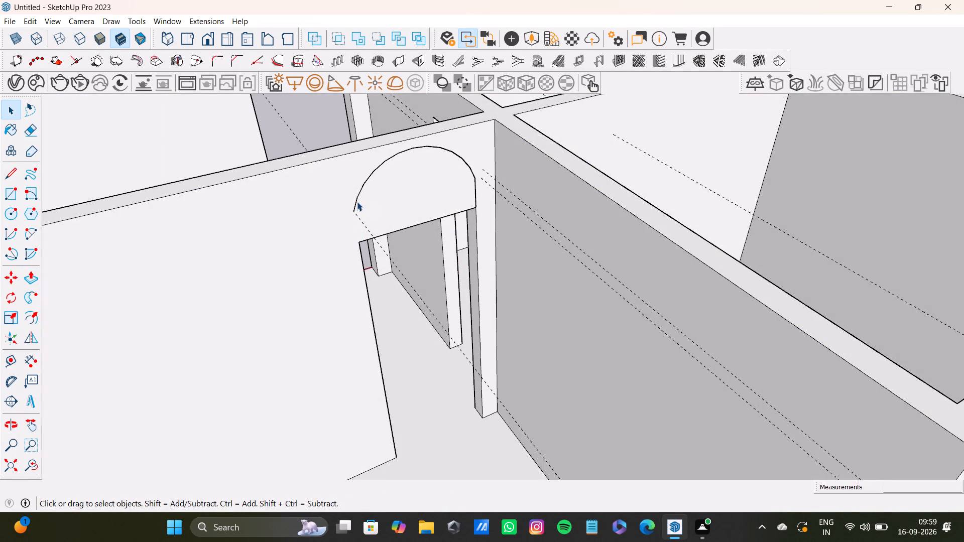
key("Delete")
left_click(477, 197)
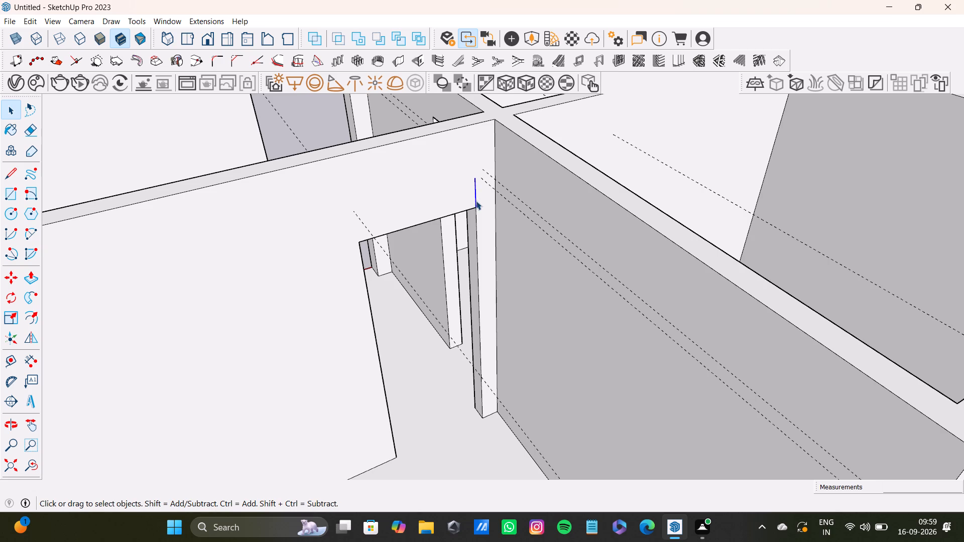
key("Delete")
Delete all construction guides from the model.
scroll(463, 226, "down", 8)
middle_click_drag(469, 233, 371, 244)
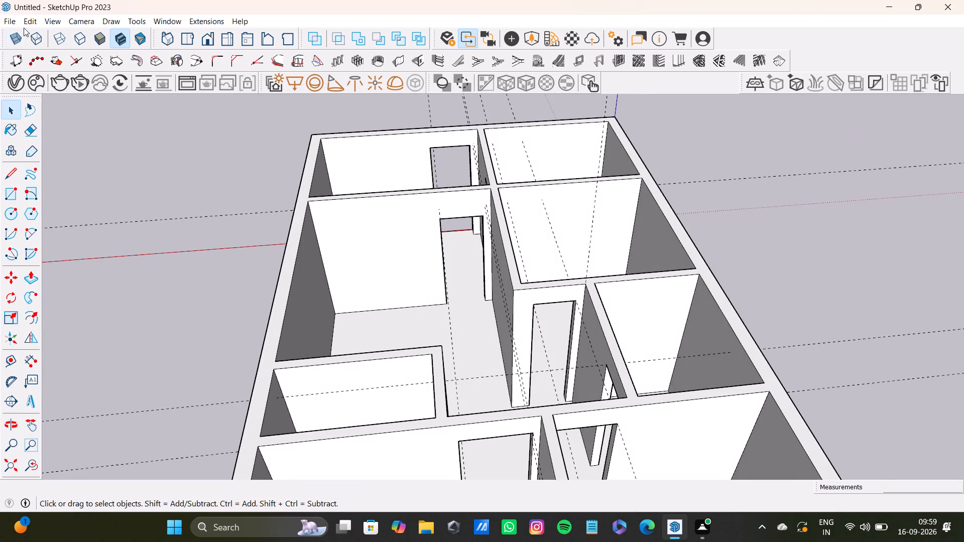
left_click(27, 24)
left_click(57, 123)
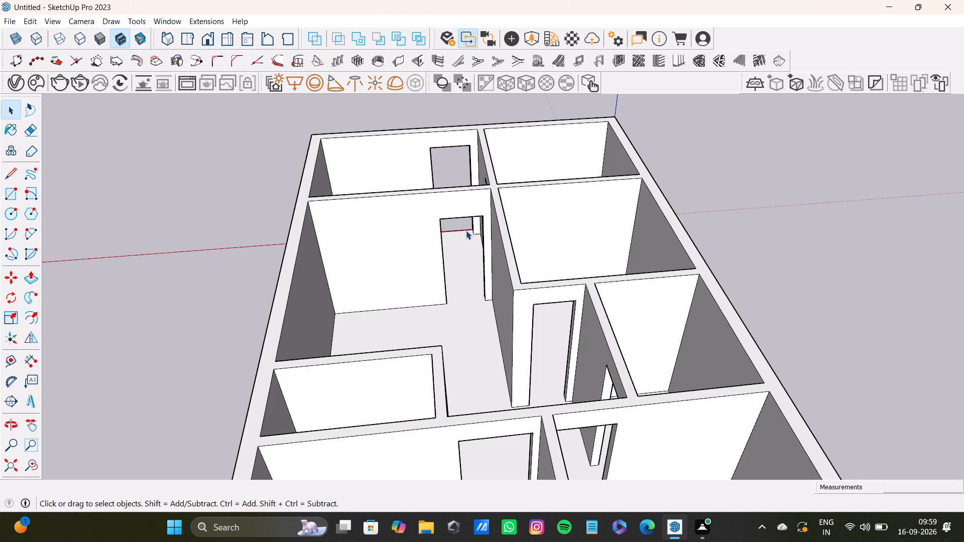
Draw a two-point arc between the top corners of the lowered interior doorway, with a bulge of about 1' 5 15/16".
scroll(427, 218, "up", 20)
scroll(427, 218, "up", 1)
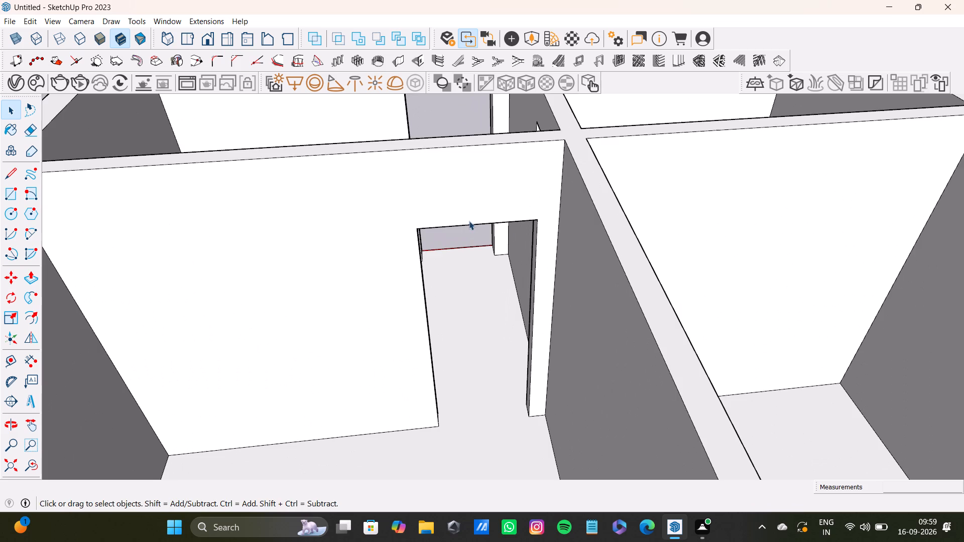
middle_click_drag(514, 225, 519, 178)
key("a")
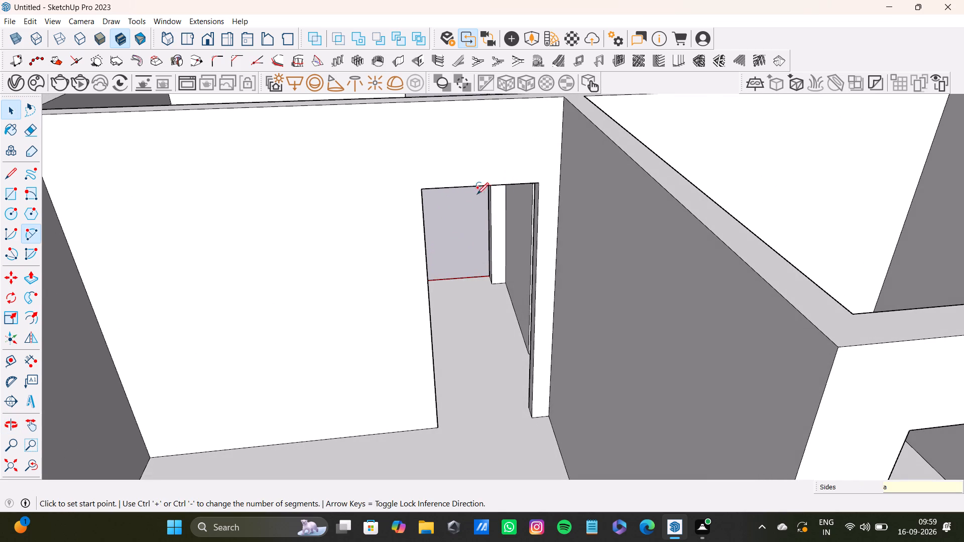
left_click(420, 189)
left_click(537, 182)
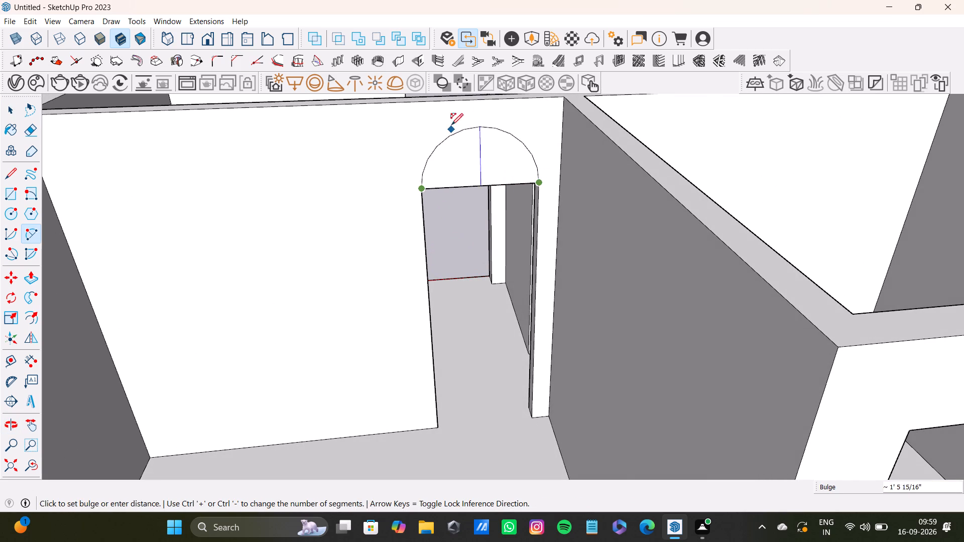
left_click(477, 128)
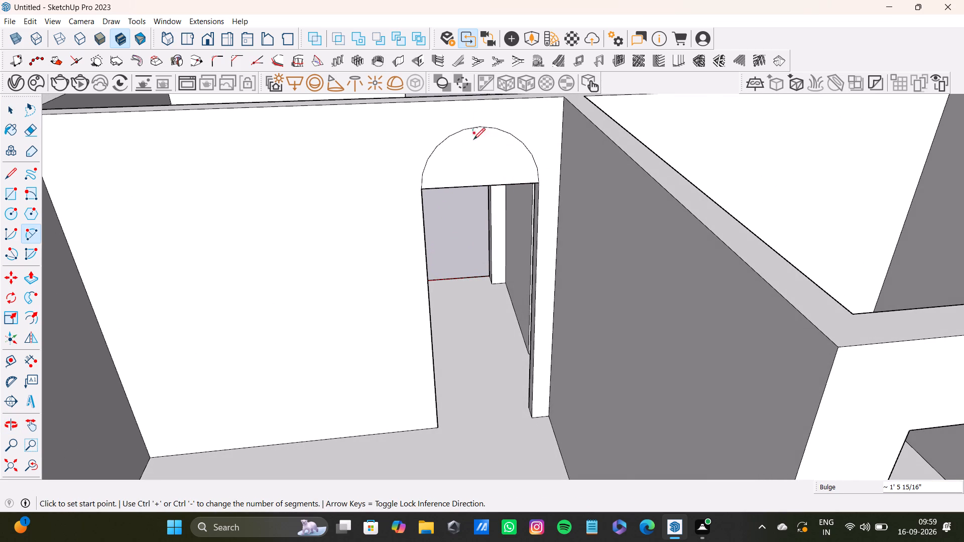
Push/Pull the face under the arc 6" through the partition to cut an arched doorway head.
middle_click_drag(388, 192, 478, 239)
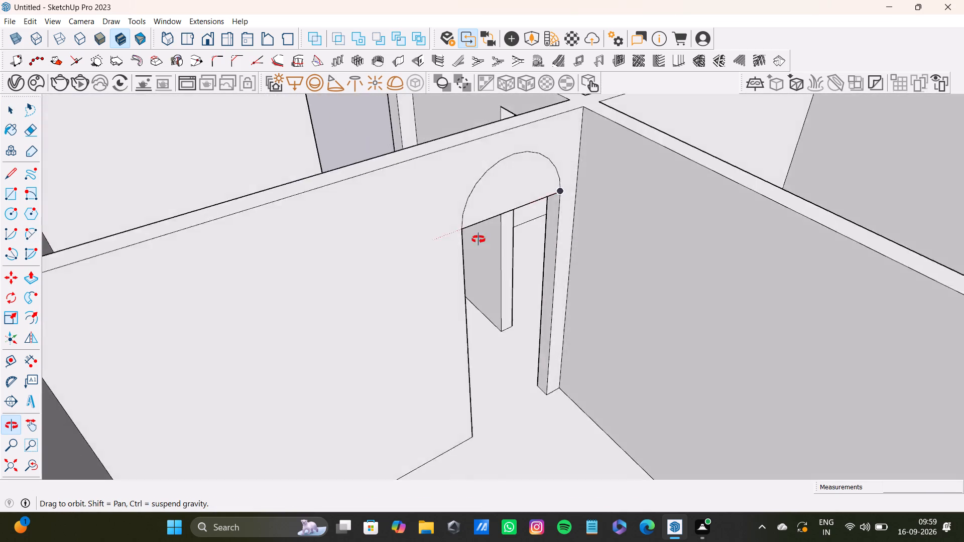
middle_click_drag(478, 239, 379, 257)
key("space")
left_click(479, 190)
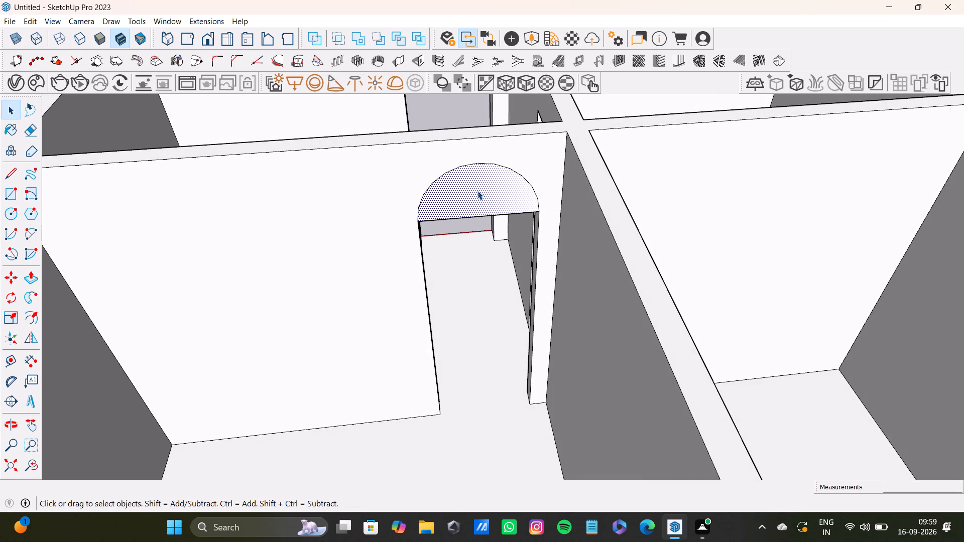
key("p")
left_click(476, 192)
middle_click_drag(532, 224, 379, 288)
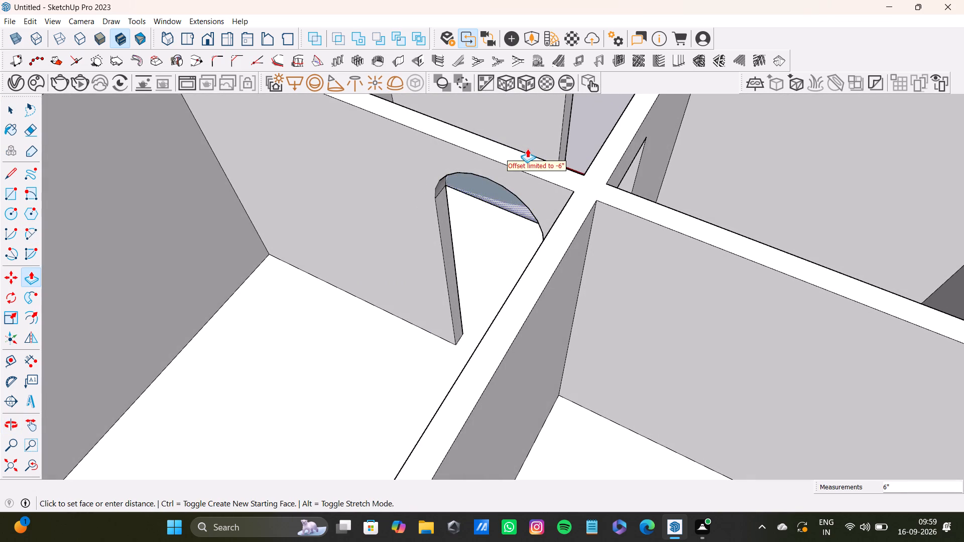
left_click(528, 148)
Examine the arched interior doorway from above, within the whole plan, and through the front entrance opening.
scroll(417, 261, "down", 4)
middle_click_drag(417, 266, 557, 120)
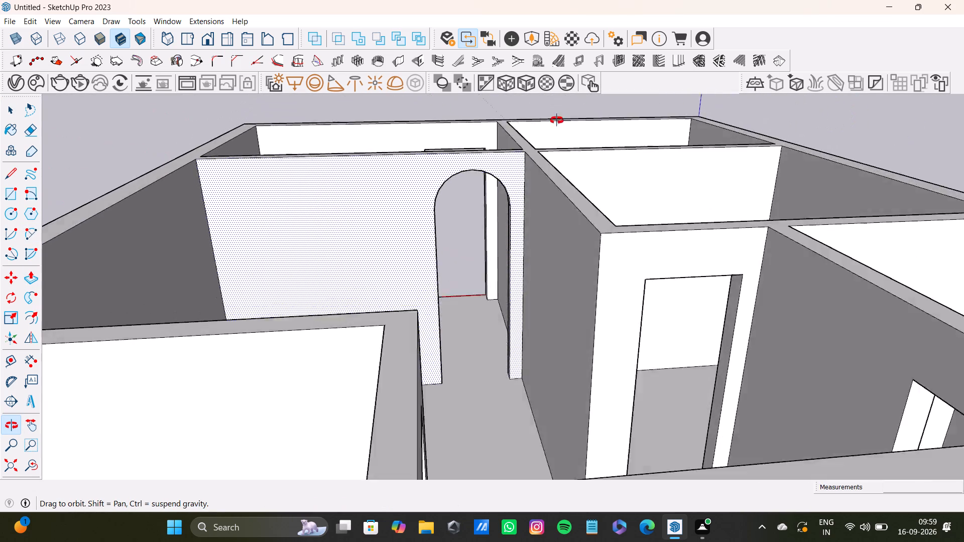
middle_click_drag(557, 120, 635, 227)
scroll(446, 323, "up", 4)
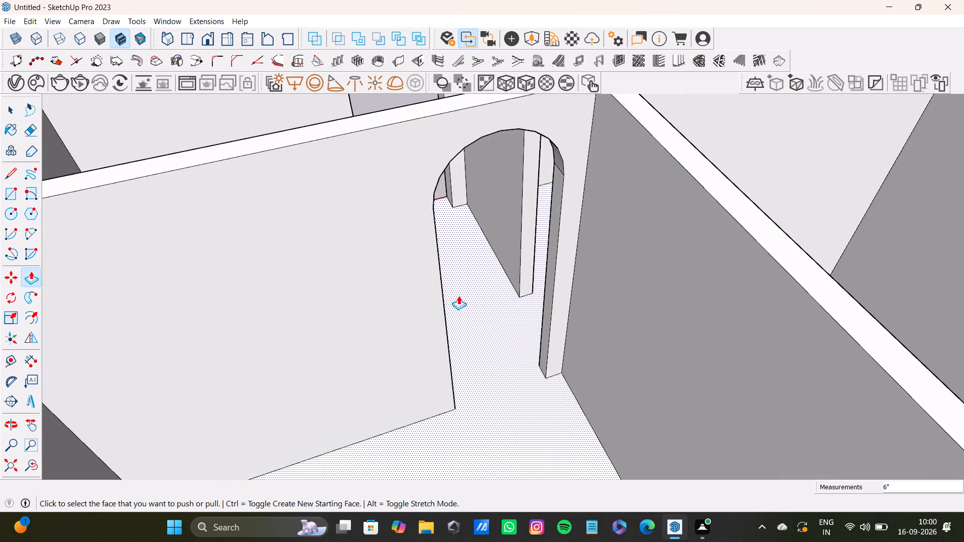
scroll(459, 293, "down", 9)
middle_click_drag(448, 270, 439, 220, "shift")
middle_click_drag(431, 222, 791, 204)
middle_click_drag(357, 297, 606, 294)
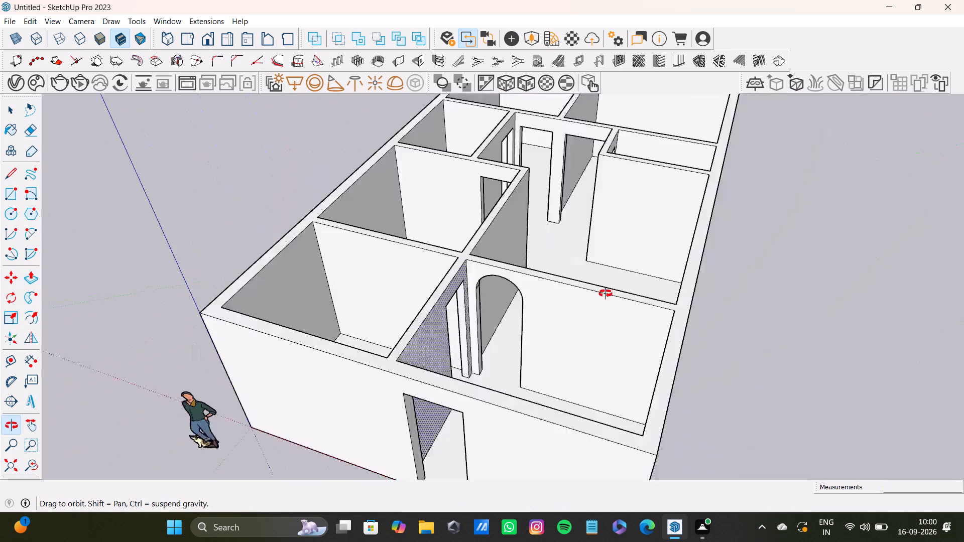
middle_click_drag(606, 294, 651, 148)
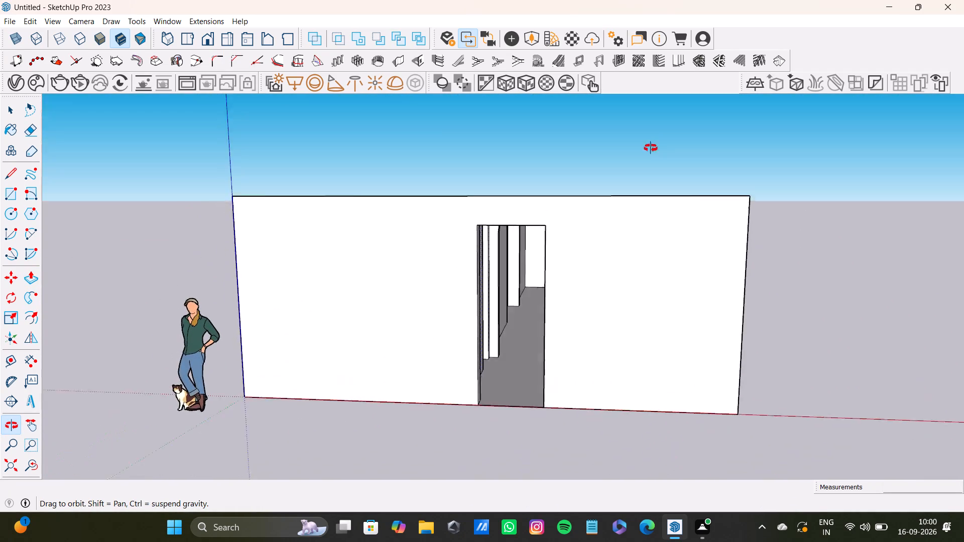
middle_click_drag(651, 148, 646, 164)
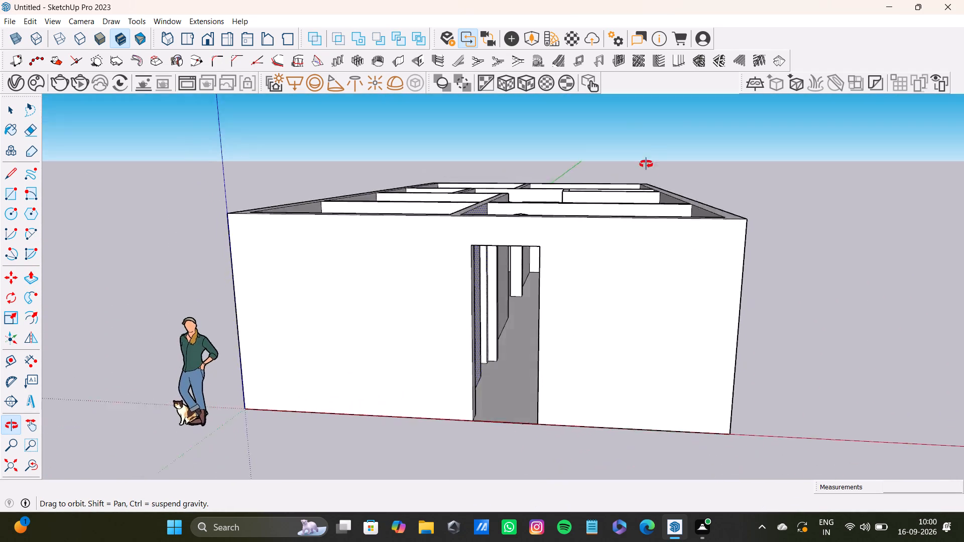
middle_click_drag(646, 164, 669, 286)
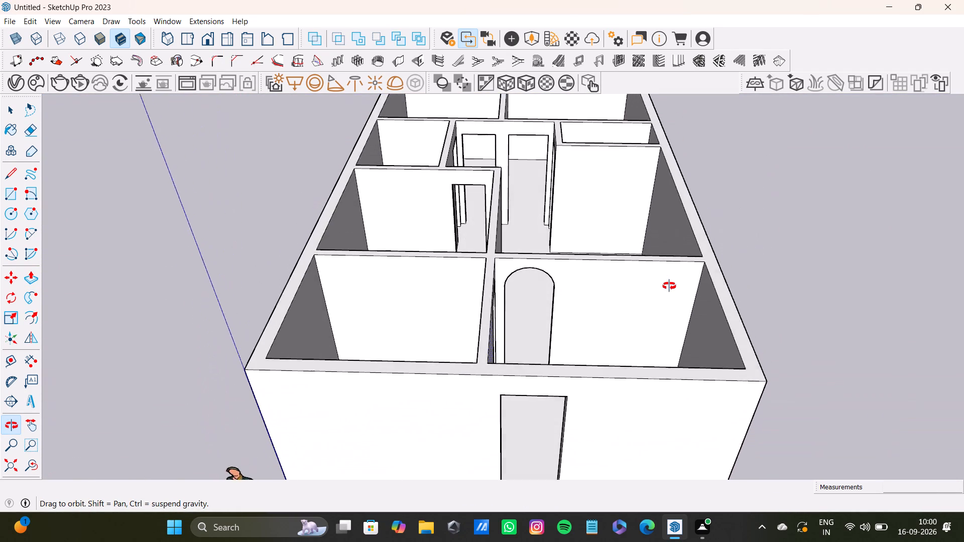
middle_click_drag(669, 286, 659, 213)
middle_click_drag(519, 323, 519, 394)
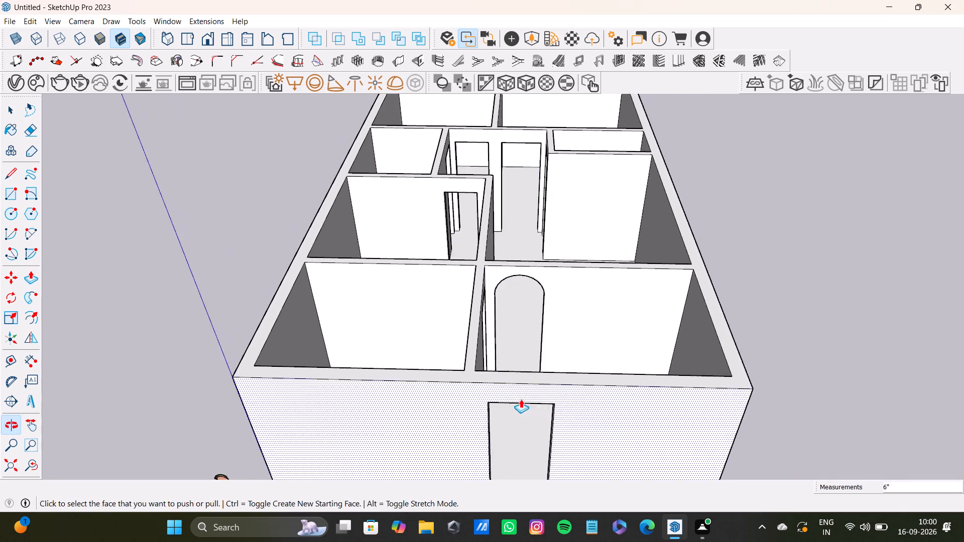
middle_click_drag(521, 399, 510, 370)
middle_click_drag(510, 371, 523, 296)
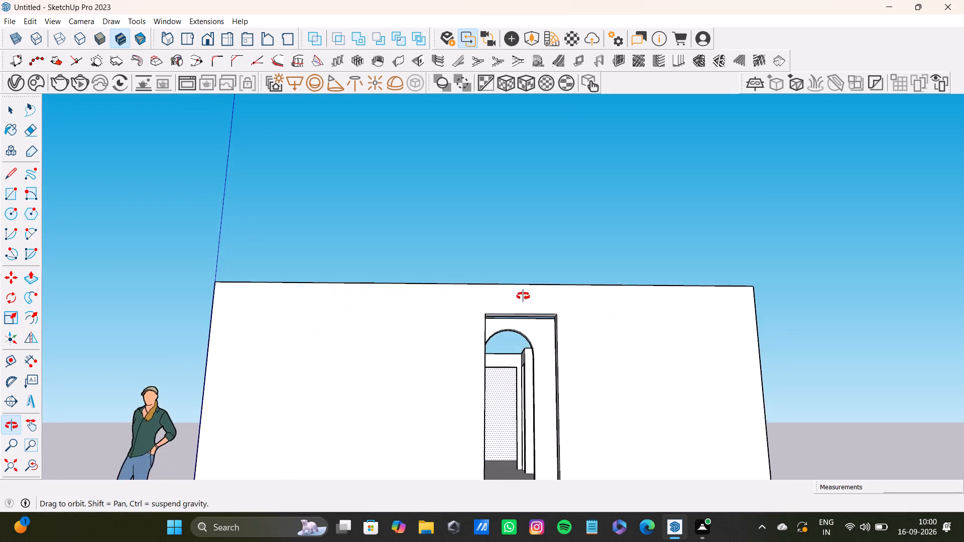
middle_click_drag(523, 296, 512, 211)
middle_click_drag(518, 247, 625, 306)
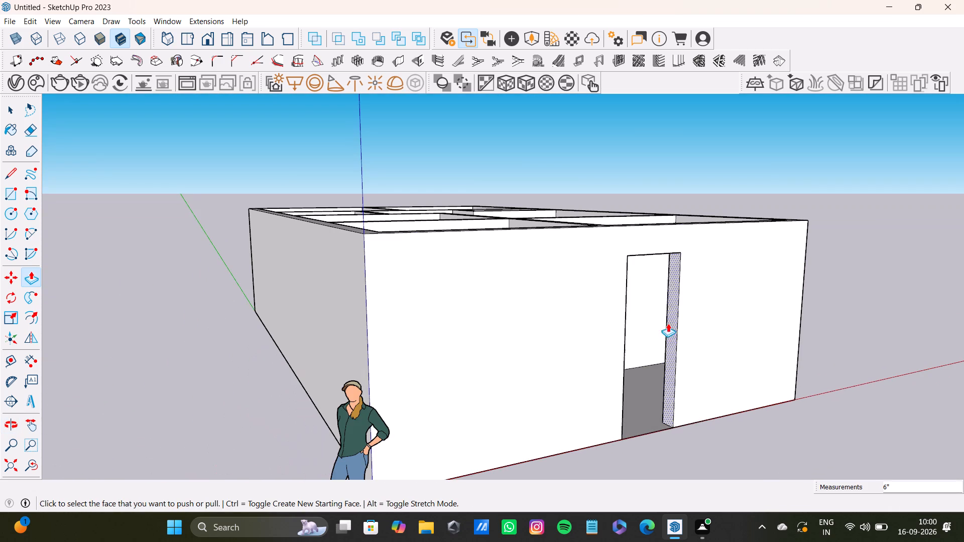
Push/Pull the front entrance's inner jamb face farthest from the origin outward to widen the opening.
left_click_drag(672, 328, 716, 313)
Push/Pull the underside of the front entrance lintel down about 1' 2".
middle_click_drag(716, 312, 556, 316)
middle_click_drag(453, 333, 449, 375)
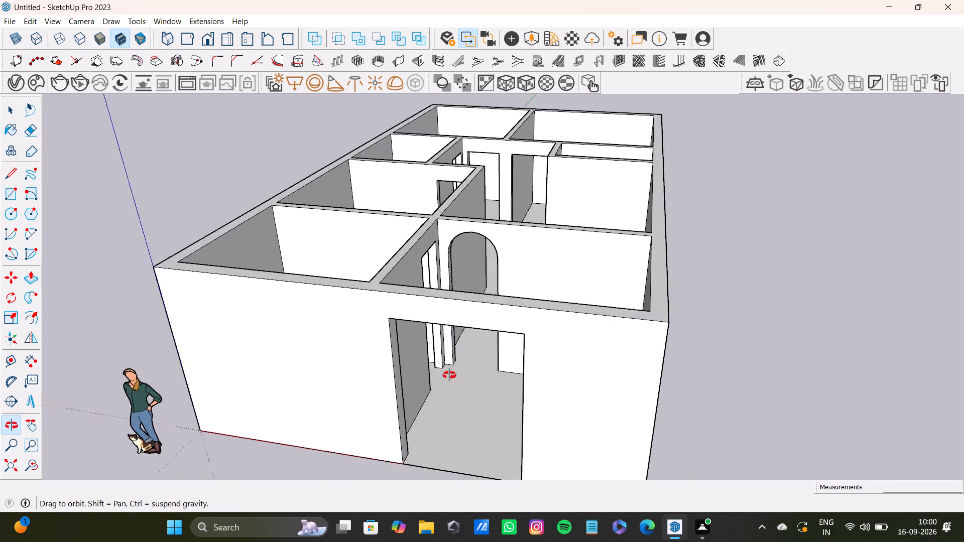
middle_click_drag(449, 375, 458, 312)
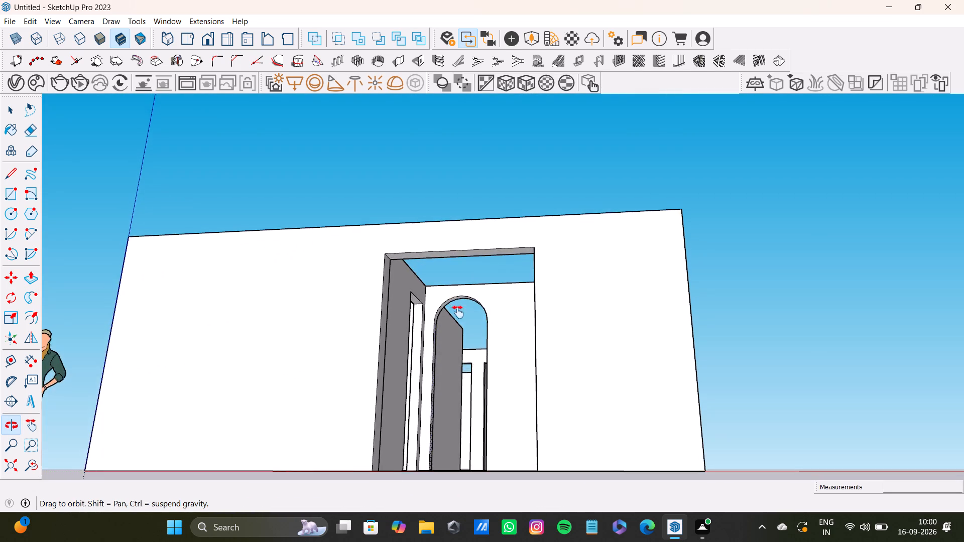
middle_click_drag(458, 312, 456, 300)
left_click_drag(466, 261, 467, 287)
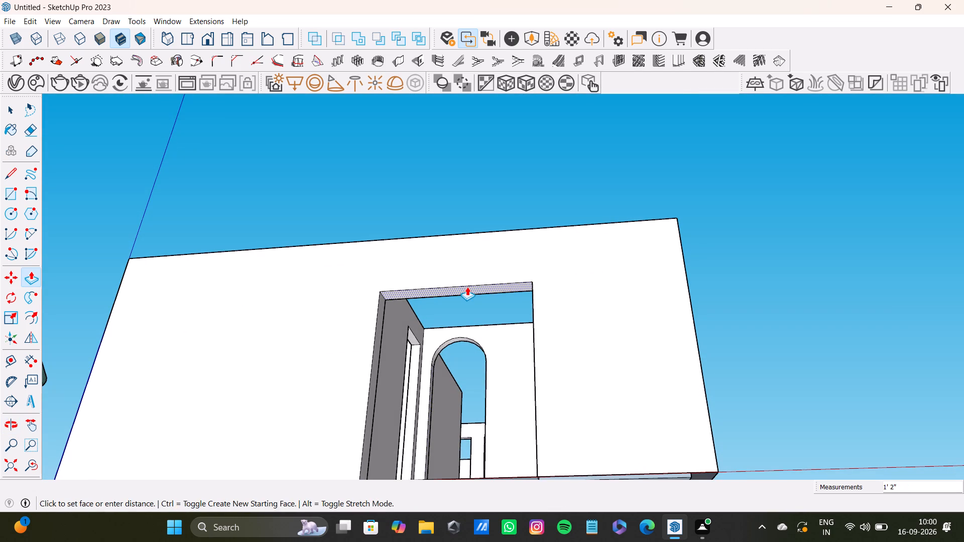
left_click_drag(467, 287, 467, 287)
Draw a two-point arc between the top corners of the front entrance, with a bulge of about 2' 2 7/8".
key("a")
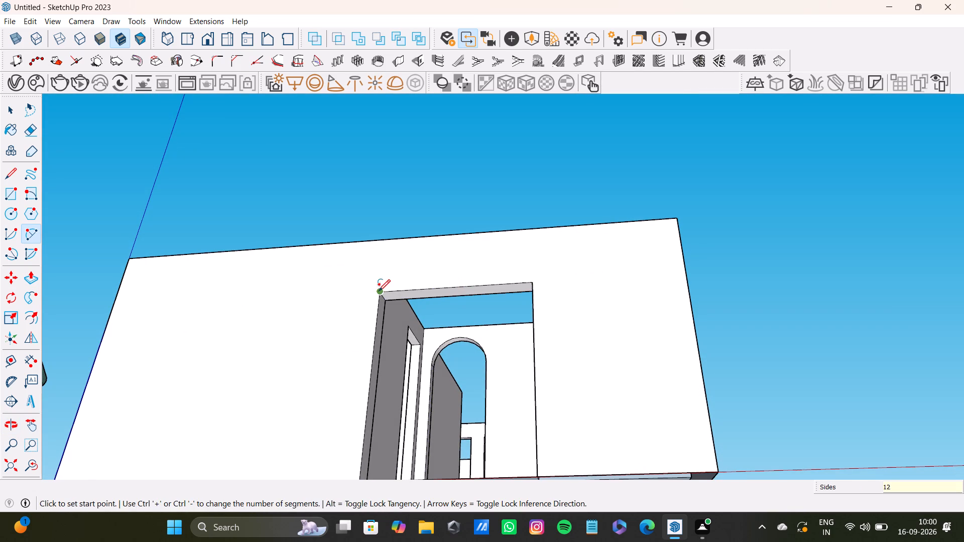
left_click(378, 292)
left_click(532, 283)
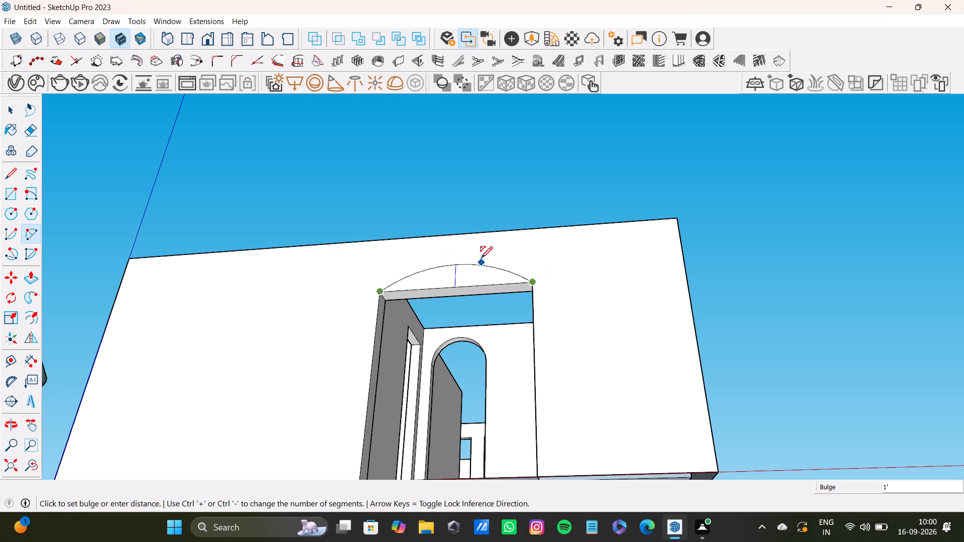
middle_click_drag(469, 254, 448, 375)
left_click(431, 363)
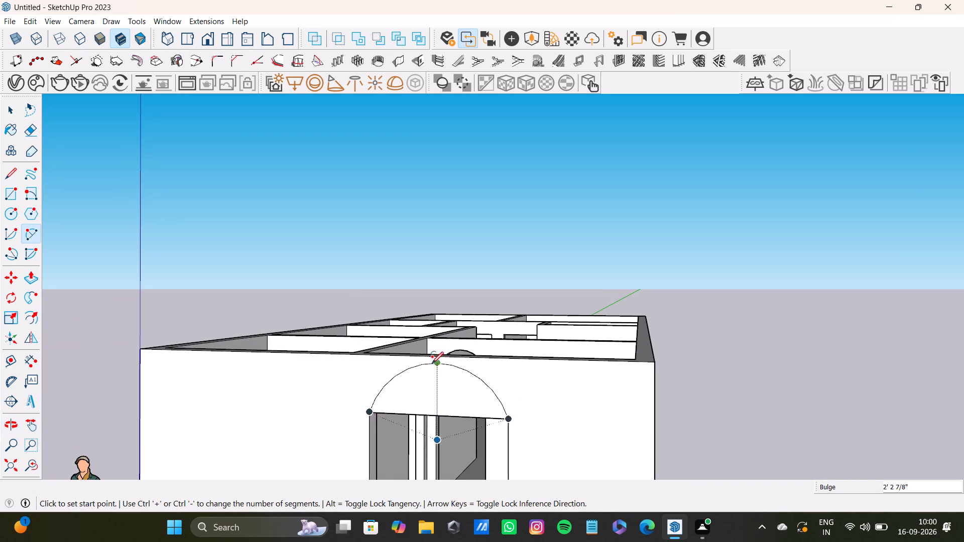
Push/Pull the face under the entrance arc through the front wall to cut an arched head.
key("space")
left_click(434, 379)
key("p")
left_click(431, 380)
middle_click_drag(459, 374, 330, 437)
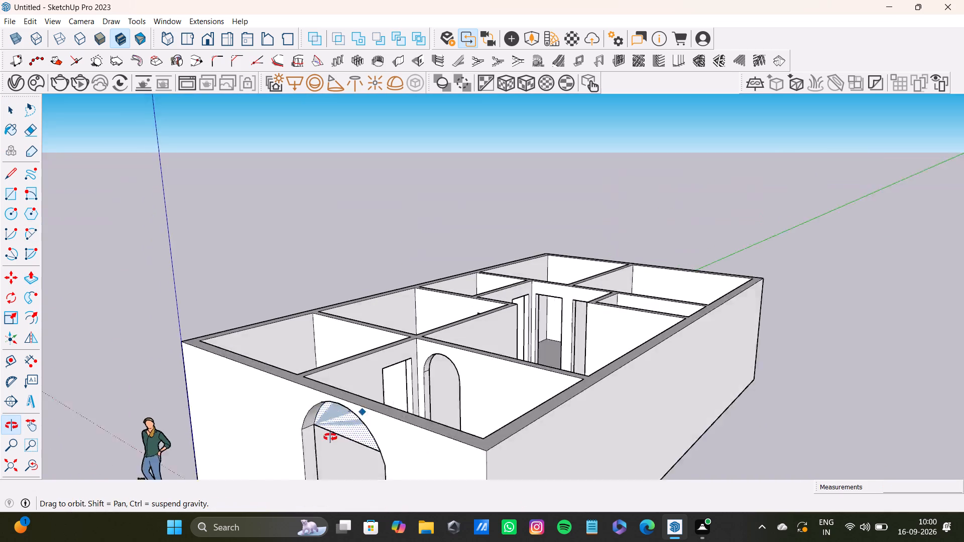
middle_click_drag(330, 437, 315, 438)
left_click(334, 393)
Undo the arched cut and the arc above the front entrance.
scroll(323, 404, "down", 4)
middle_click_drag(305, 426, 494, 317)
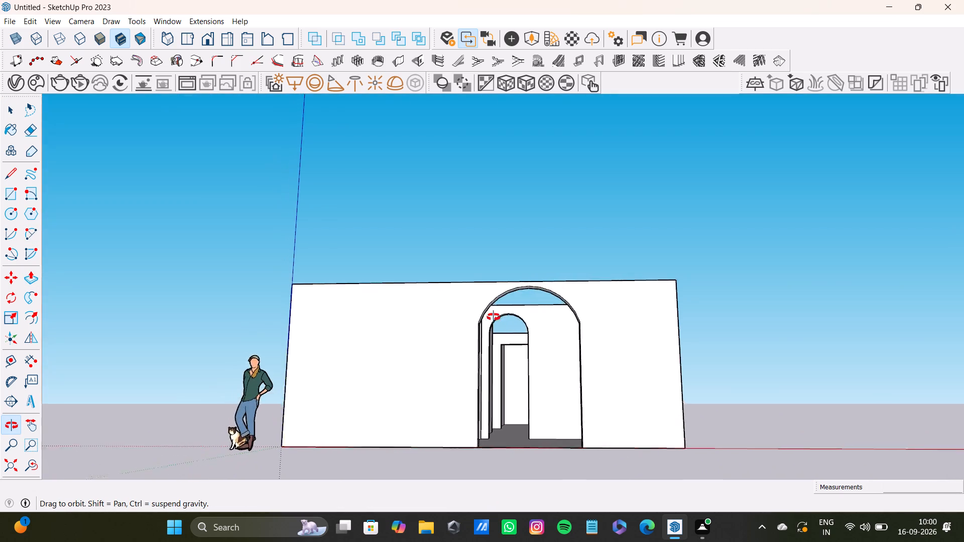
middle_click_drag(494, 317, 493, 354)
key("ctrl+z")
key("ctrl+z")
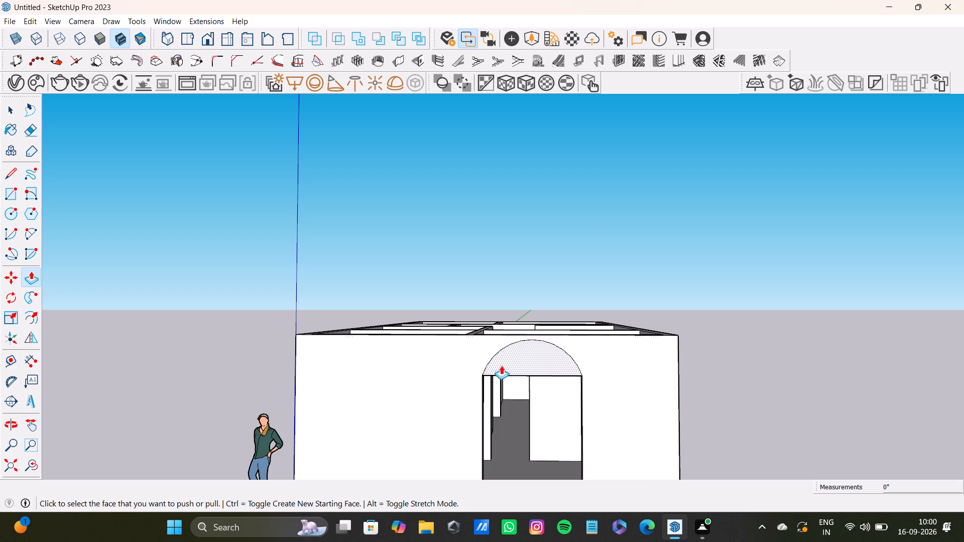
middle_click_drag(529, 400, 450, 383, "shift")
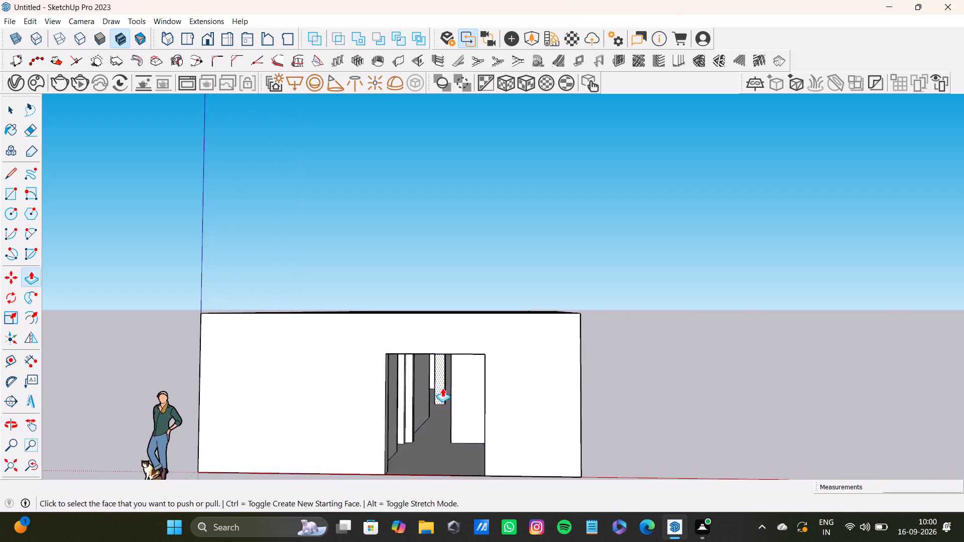
Draw a two-point arc between the top corners of the front entrance, with a bulge of about 2'.
middle_click_drag(442, 388, 445, 346)
scroll(375, 303, "up", 8)
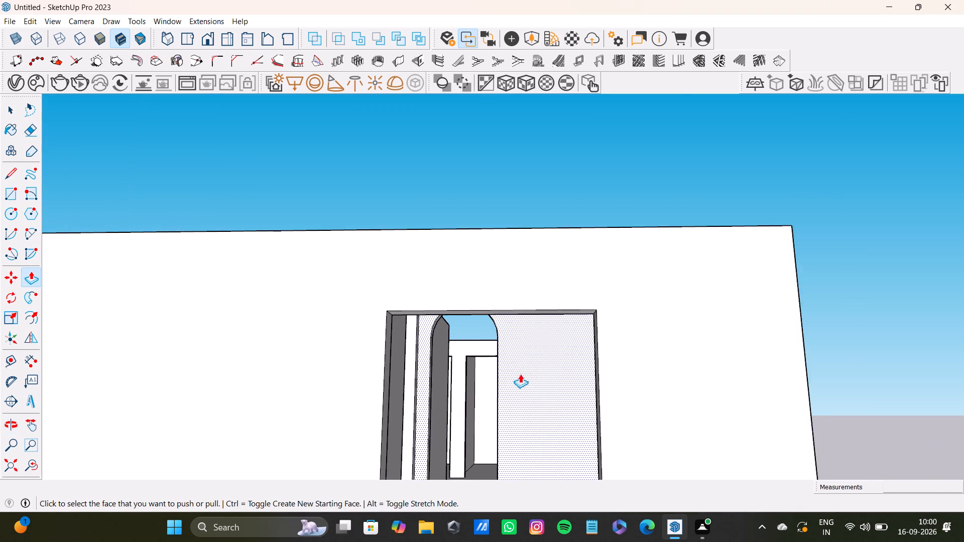
middle_click_drag(521, 373, 563, 364)
left_click_drag(707, 339, 699, 342)
scroll(565, 373, "down", 4)
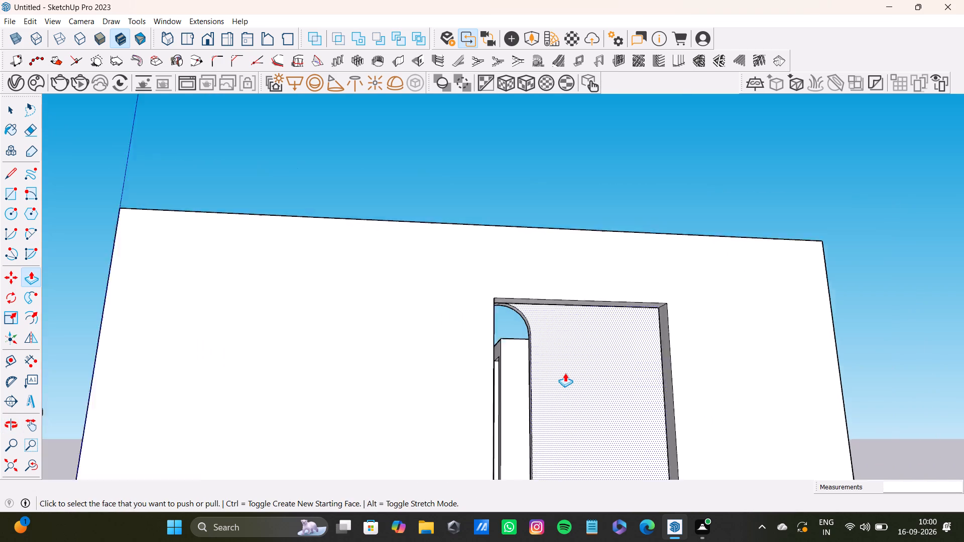
middle_click_drag(568, 371, 362, 404)
left_click_drag(233, 405, 237, 409)
scroll(236, 406, "down", 1)
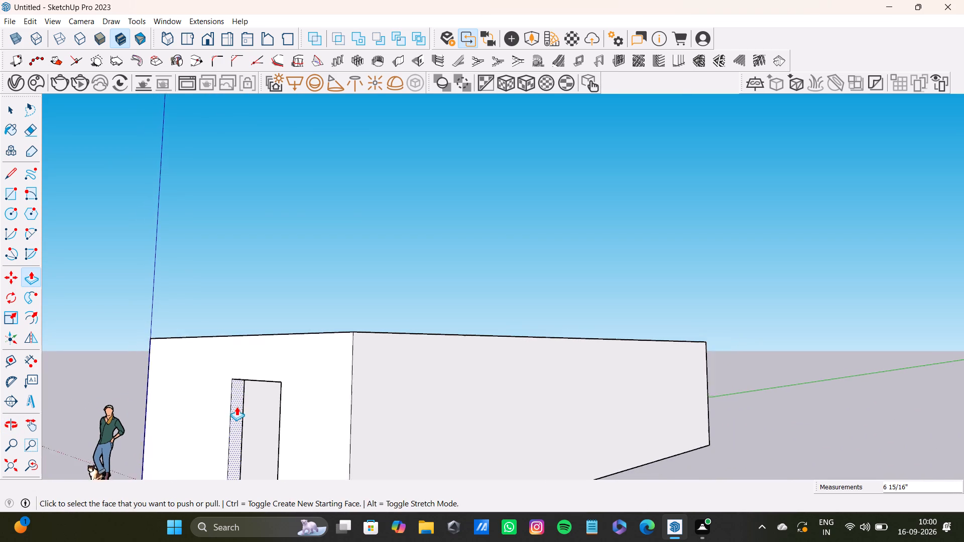
scroll(236, 406, "down", 7)
middle_click_drag(238, 413, 269, 348, "shift")
middle_click_drag(267, 352, 419, 377)
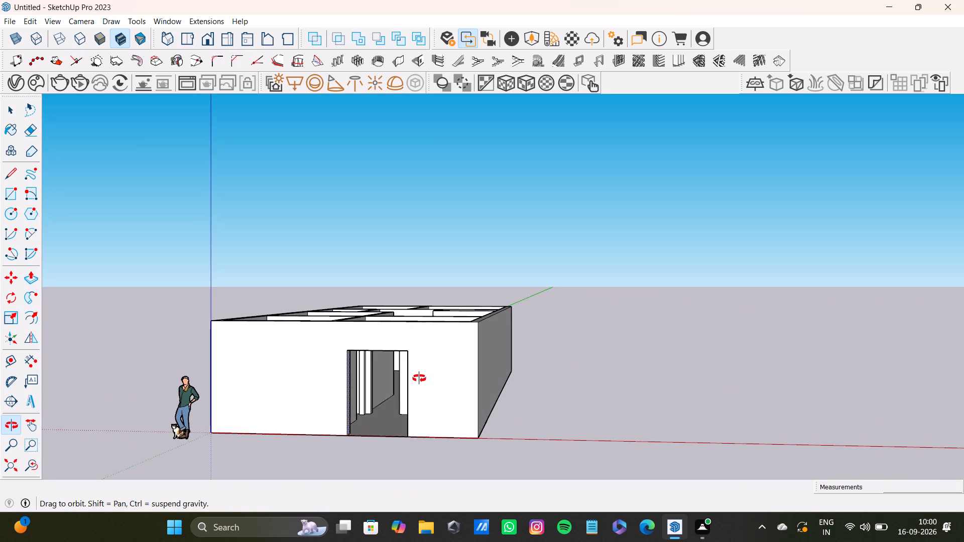
key("a")
scroll(347, 378, "up", 7)
left_click(343, 330)
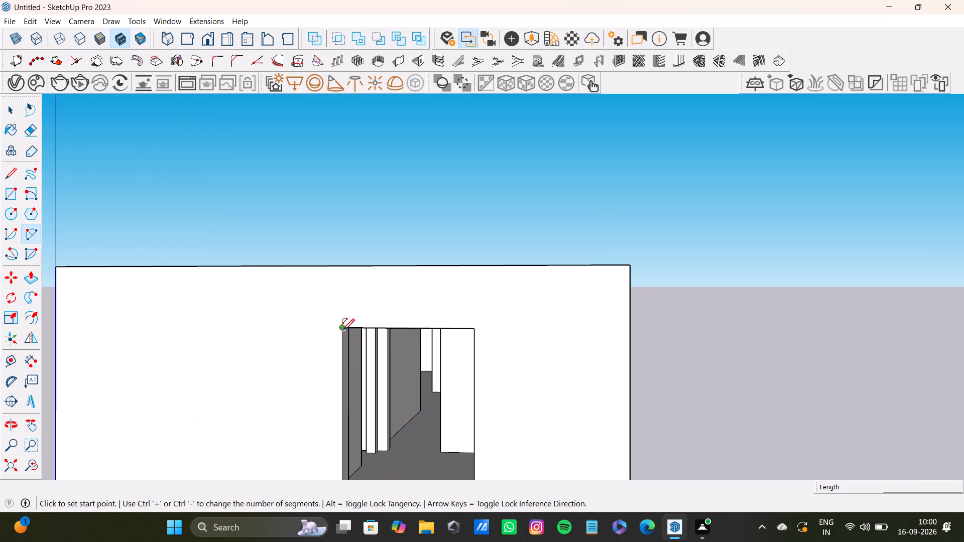
left_click(475, 331)
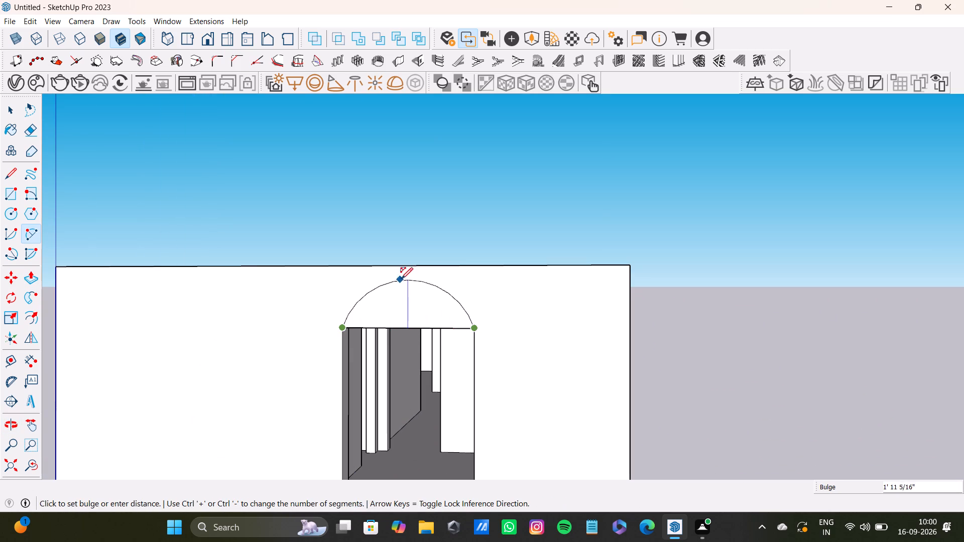
left_click(406, 275)
Push/Pull the face under the entrance arc 9" through the front wall to cut an arched head.
middle_click_drag(480, 312, 427, 383)
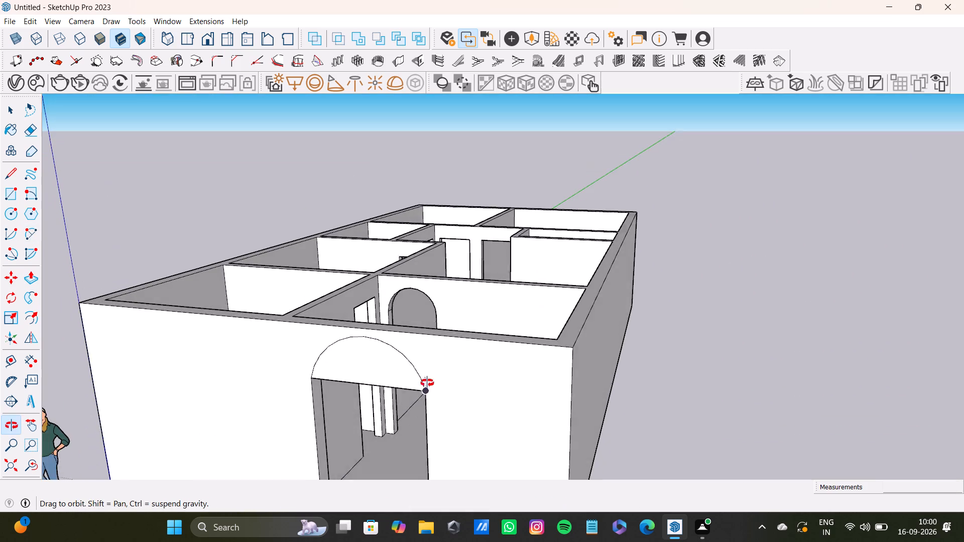
middle_click_drag(427, 383, 422, 387)
key("space")
left_click(365, 365)
key("p")
left_click(362, 370)
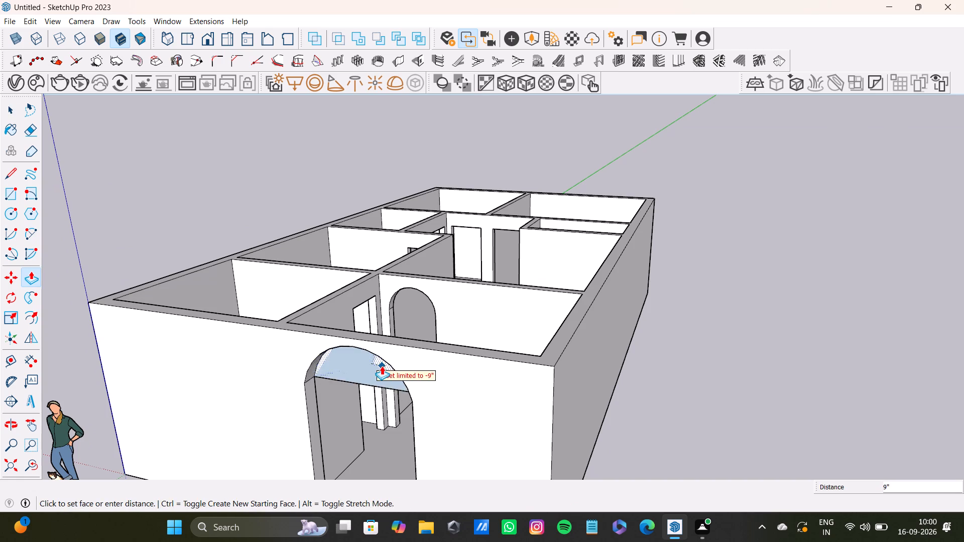
middle_click_drag(382, 366, 313, 427)
left_click(325, 362)
scroll(300, 387, "down", 4)
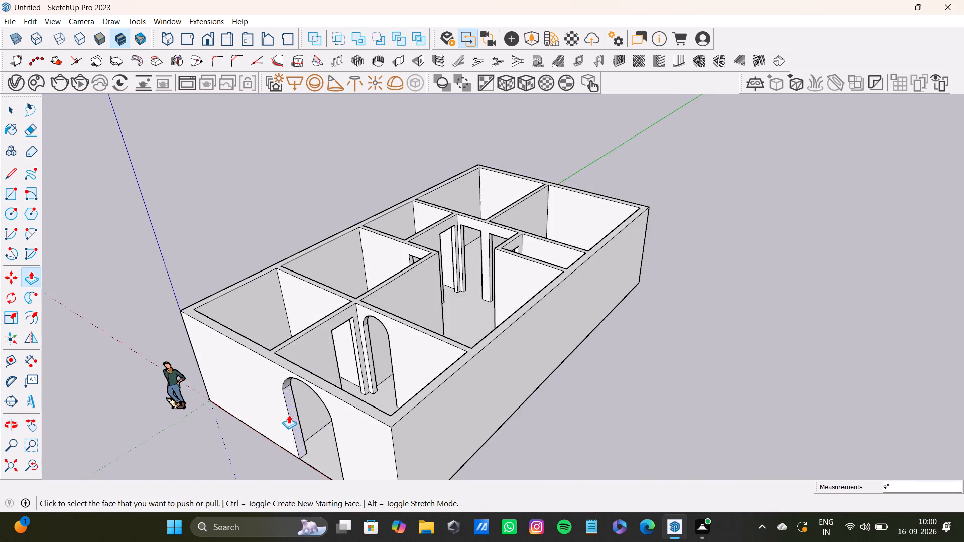
Draw a 24' by 42' rectangle between opposite outer corners on the underside of the house to form the floor.
middle_click_drag(290, 414, 428, 230)
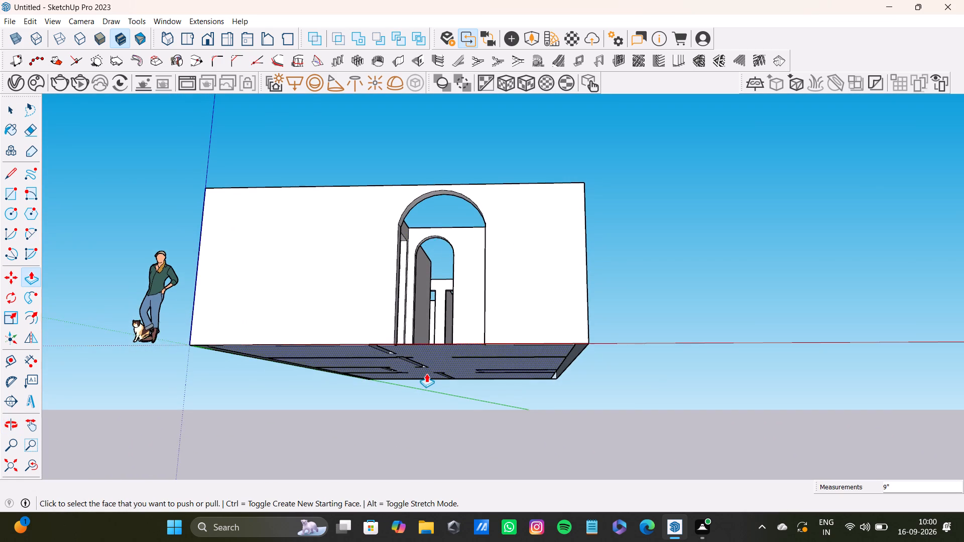
scroll(426, 373, "down", 4)
key("space")
middle_click_drag(371, 362, 367, 189)
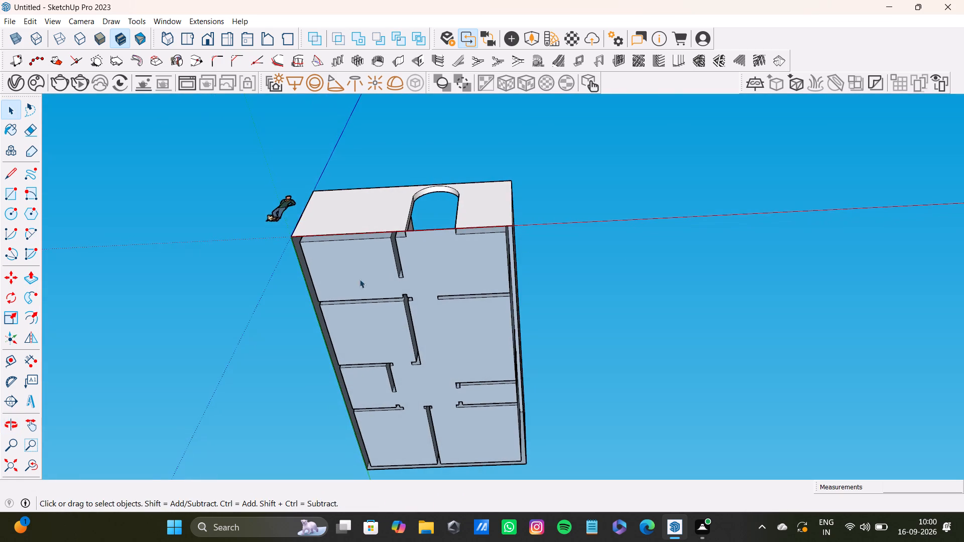
middle_click_drag(376, 287, 368, 230, "shift")
left_click(14, 194)
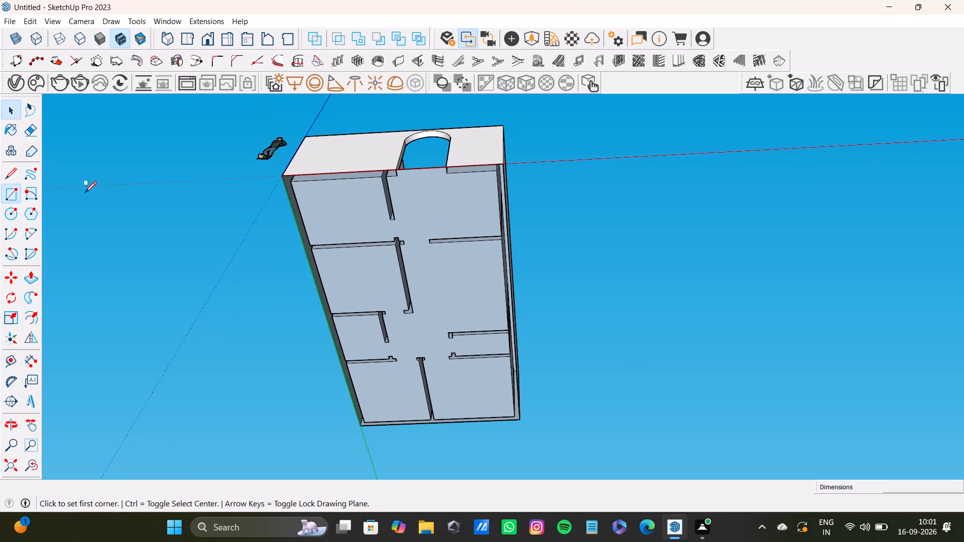
left_click(280, 176)
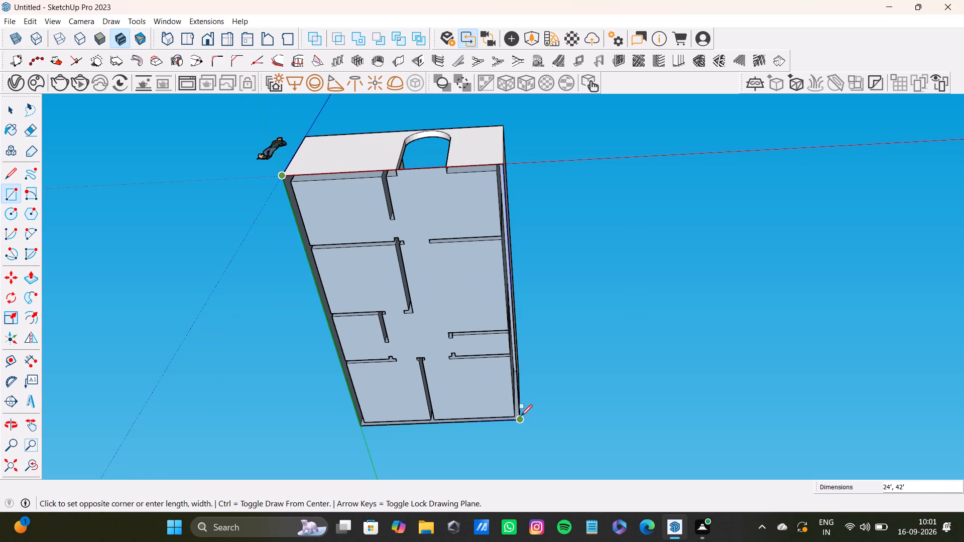
left_click(521, 418)
key("space")
Delete the face filling the arched front entrance.
middle_click_drag(439, 223, 441, 462)
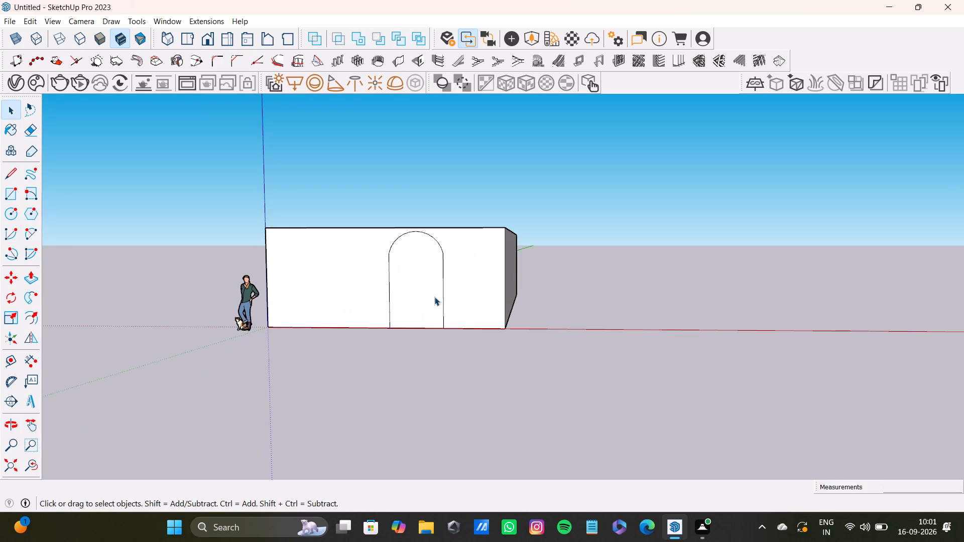
left_click(409, 292)
middle_click_drag(431, 288, 383, 438)
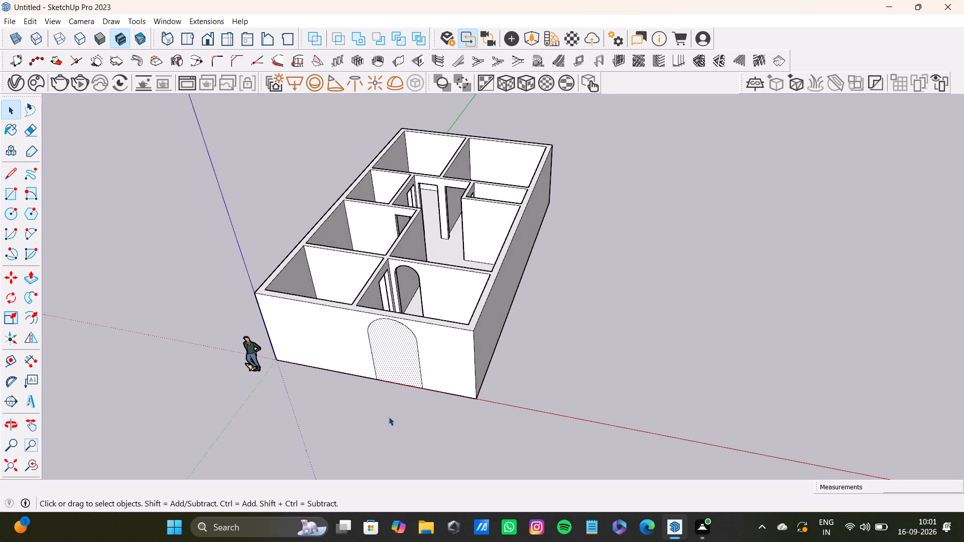
key("Delete")
Examine the floor, partition walls, arched openings and interior doorways from several angles.
scroll(395, 373, "up", 4)
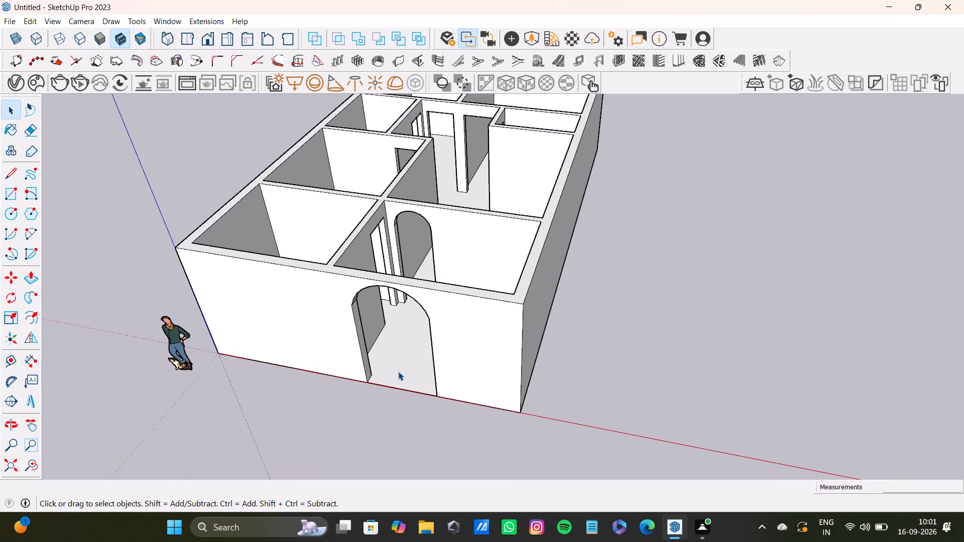
scroll(398, 371, "up", 4)
middle_click_drag(401, 367, 487, 541)
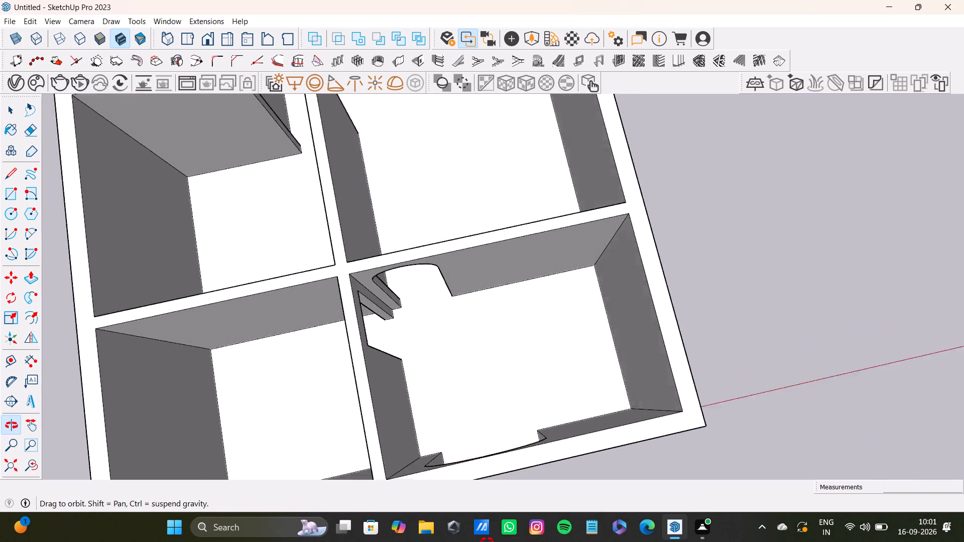
middle_click_drag(487, 541, 168, 503)
middle_click_drag(408, 295, 541, 529, "shift")
middle_click_drag(613, 467, 387, 476)
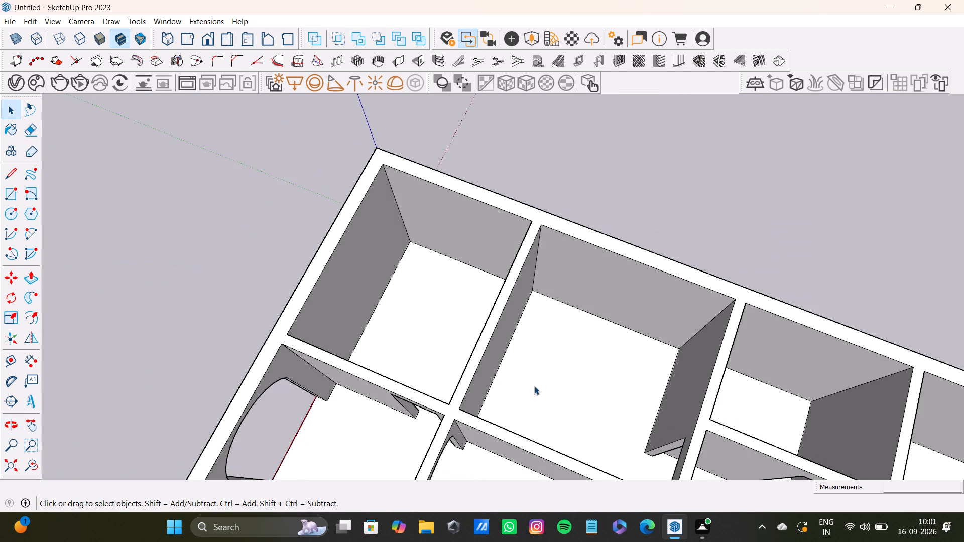
scroll(573, 353, "down", 4)
middle_click_drag(569, 372, 552, 276, "shift")
middle_click_drag(554, 275, 647, 285)
middle_click_drag(510, 418, 526, 385)
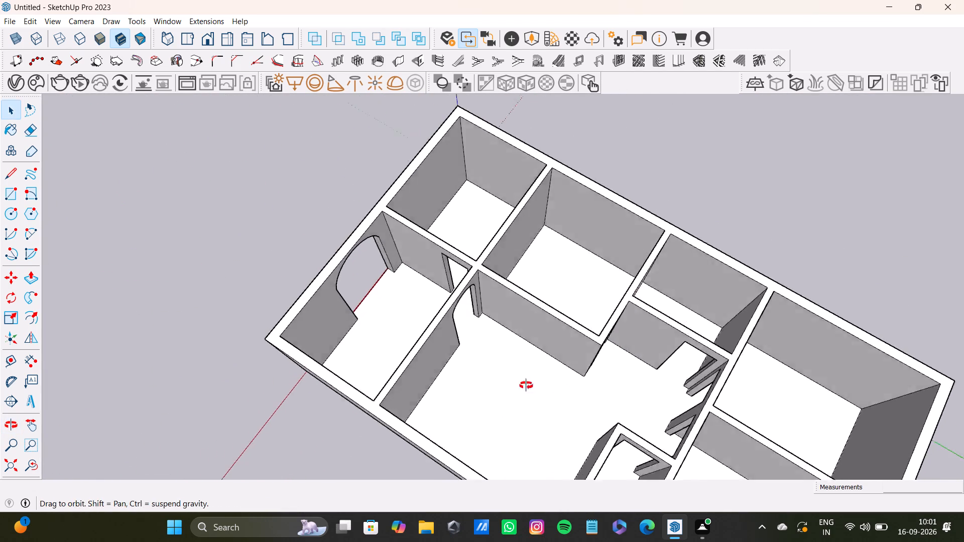
middle_click_drag(526, 385, 621, 274)
middle_click_drag(567, 375, 600, 500)
scroll(541, 349, "up", 5)
middle_click_drag(533, 350, 304, 355)
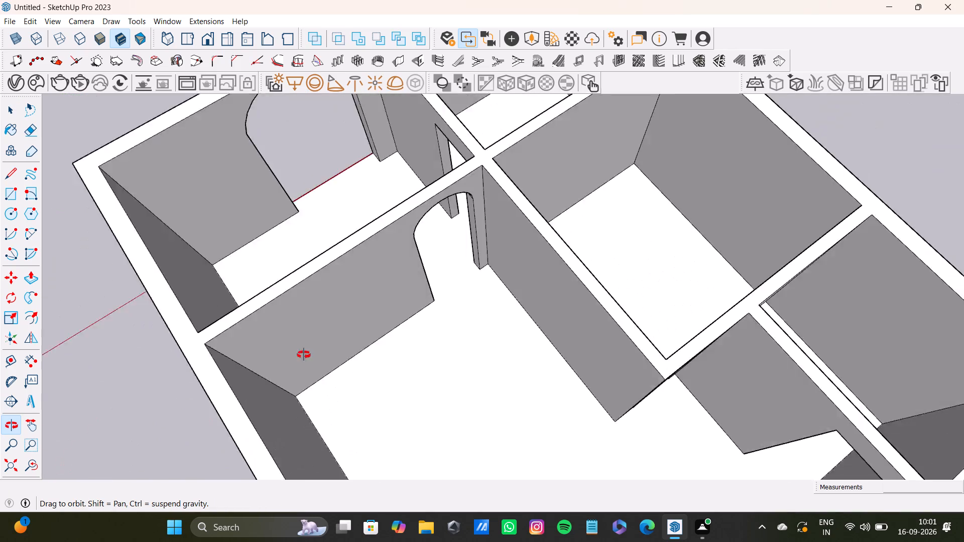
middle_click_drag(304, 355, 249, 279)
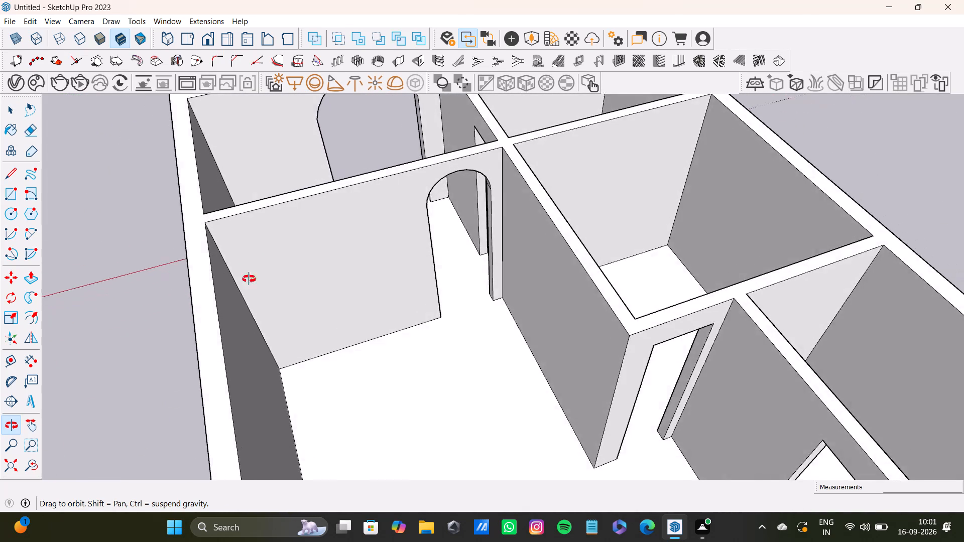
middle_click_drag(249, 279, 539, 242)
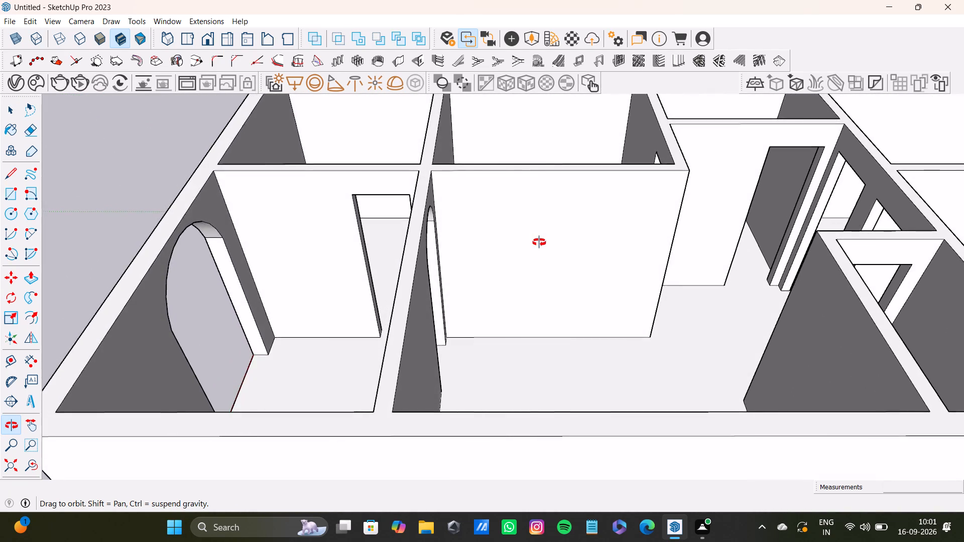
middle_click_drag(539, 242, 492, 355)
scroll(484, 350, "down", 7)
middle_click_drag(504, 339, 472, 364)
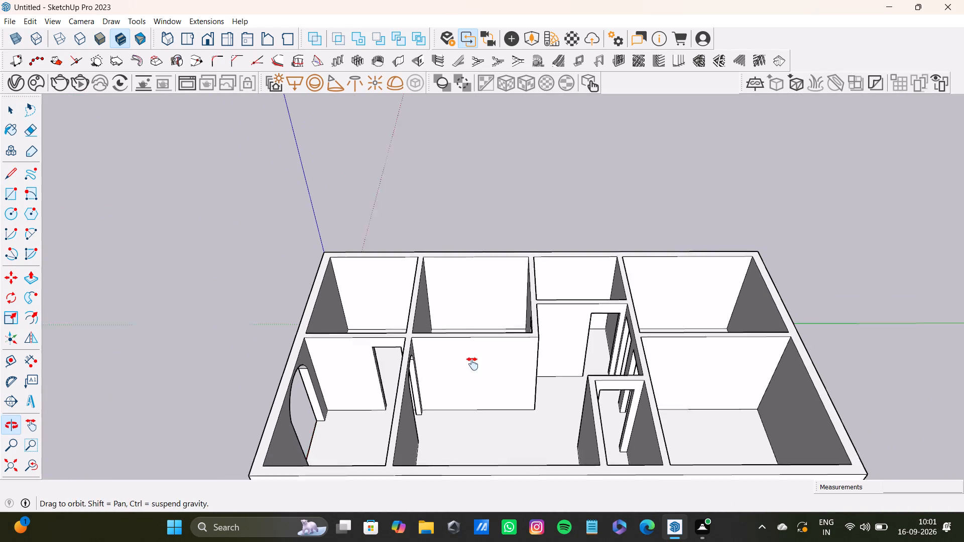
middle_click_drag(472, 364, 458, 377)
middle_click_drag(715, 442, 685, 344, "shift")
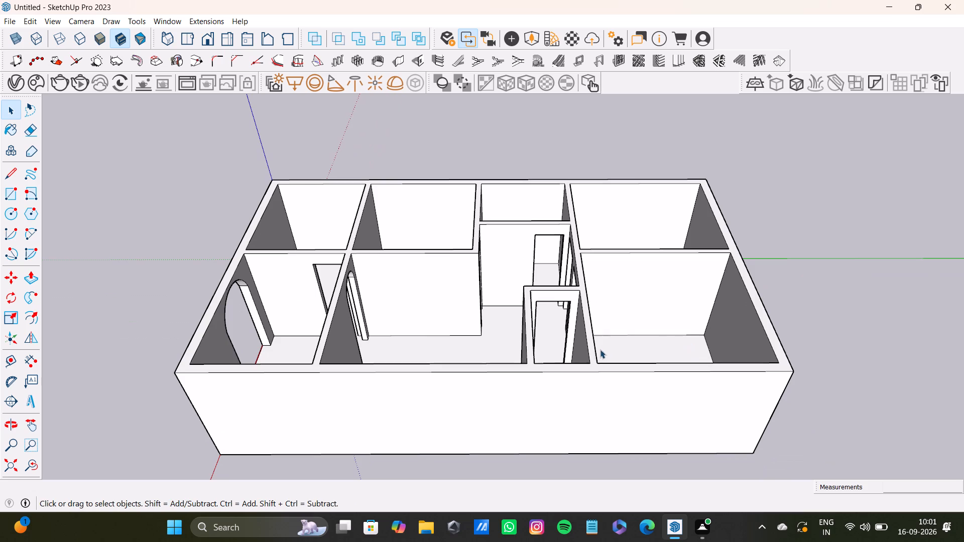
middle_click_drag(520, 349, 441, 472)
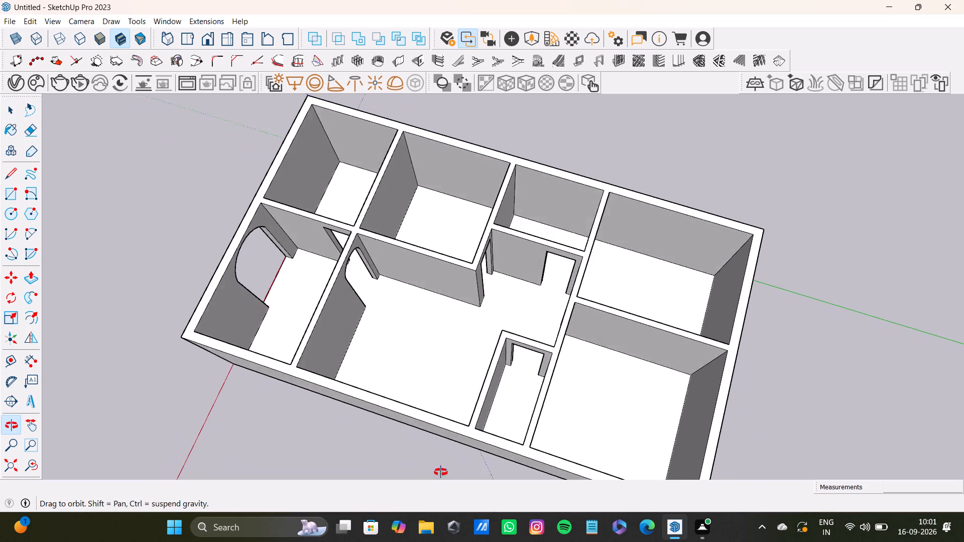
middle_click_drag(441, 472, 199, 381)
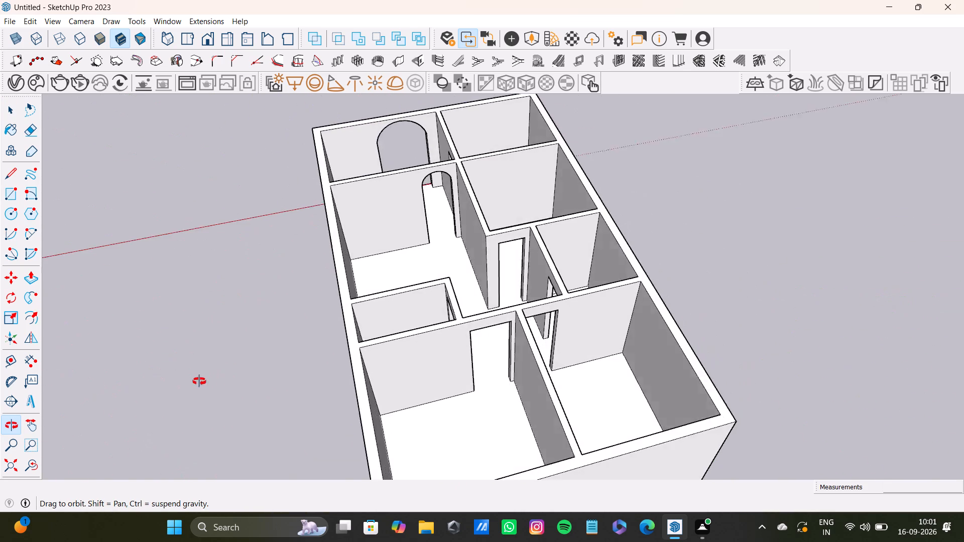
middle_click_drag(199, 381, 198, 380)
middle_click_drag(422, 285, 424, 418)
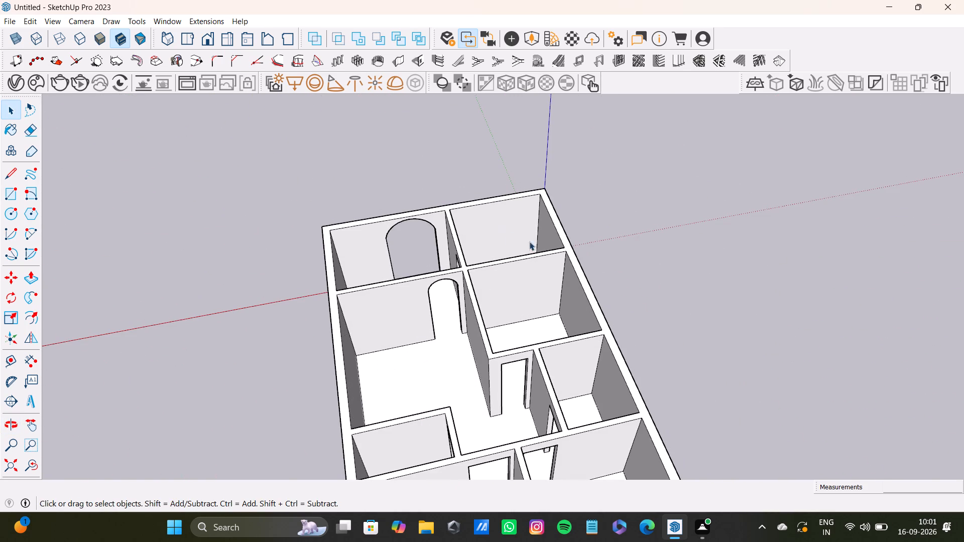
scroll(531, 290, "down", 4)
scroll(513, 348, "up", 10)
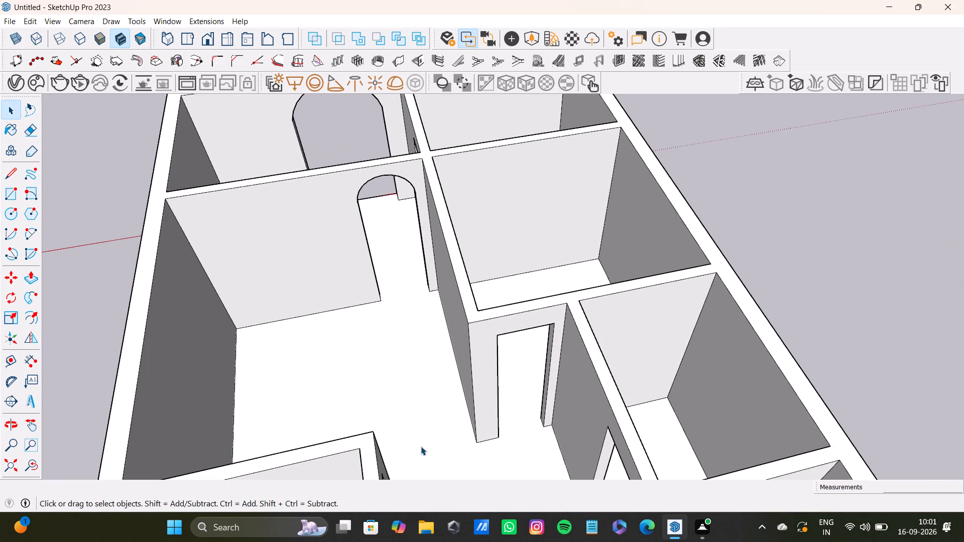
scroll(442, 398, "down", 9)
middle_click_drag(432, 403, 421, 330, "shift")
middle_click_drag(422, 330, 722, 243)
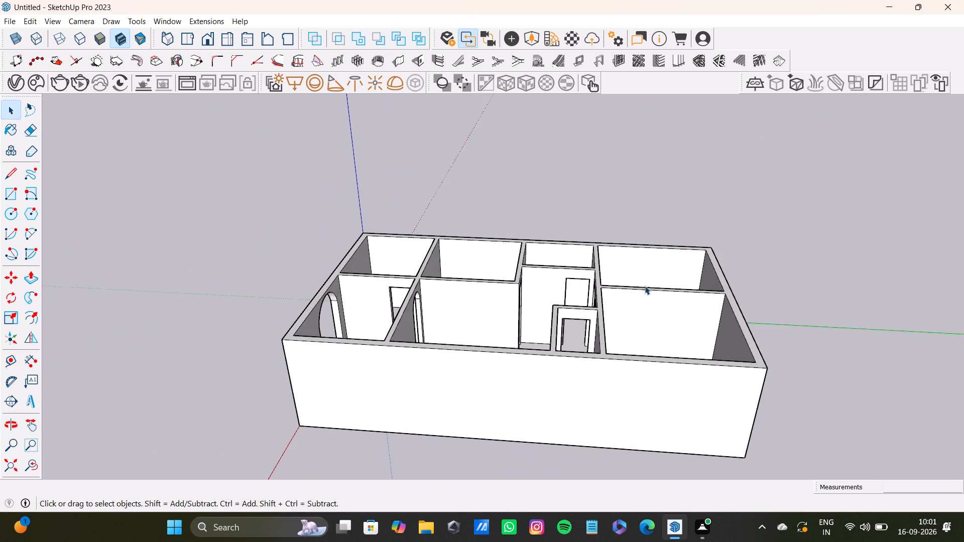
middle_click_drag(645, 286, 455, 340)
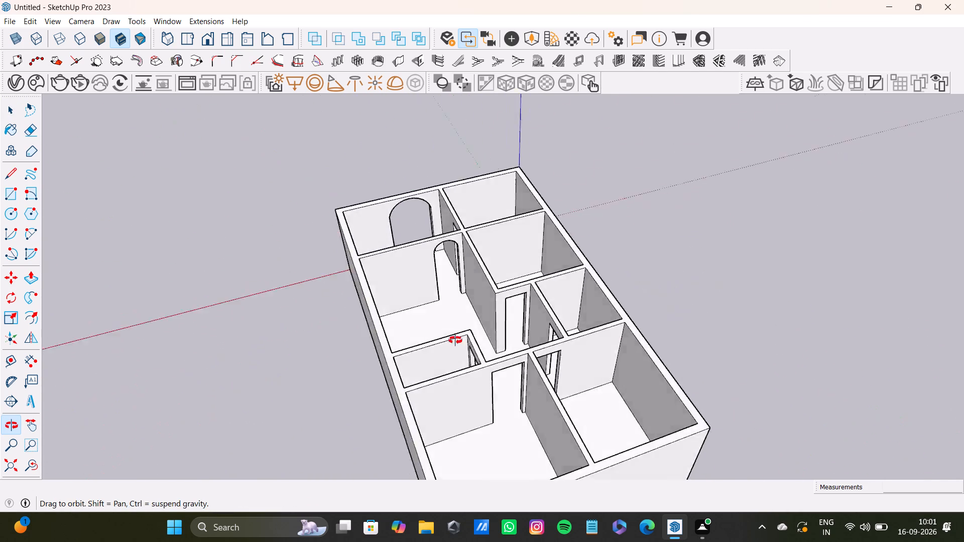
middle_click_drag(455, 340, 653, 307)
scroll(588, 313, "up", 11)
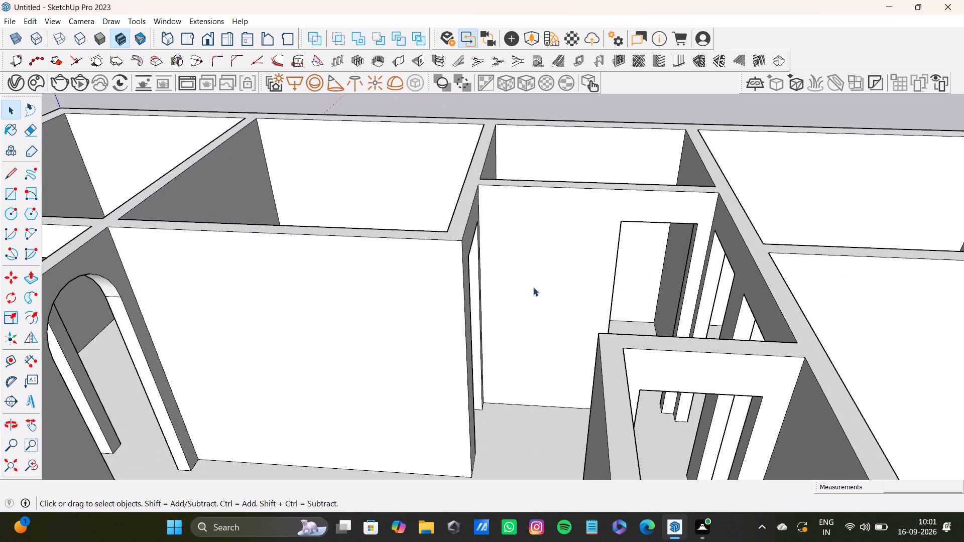
middle_click_drag(541, 283, 532, 340, "shift")
middle_click_drag(542, 341, 531, 440)
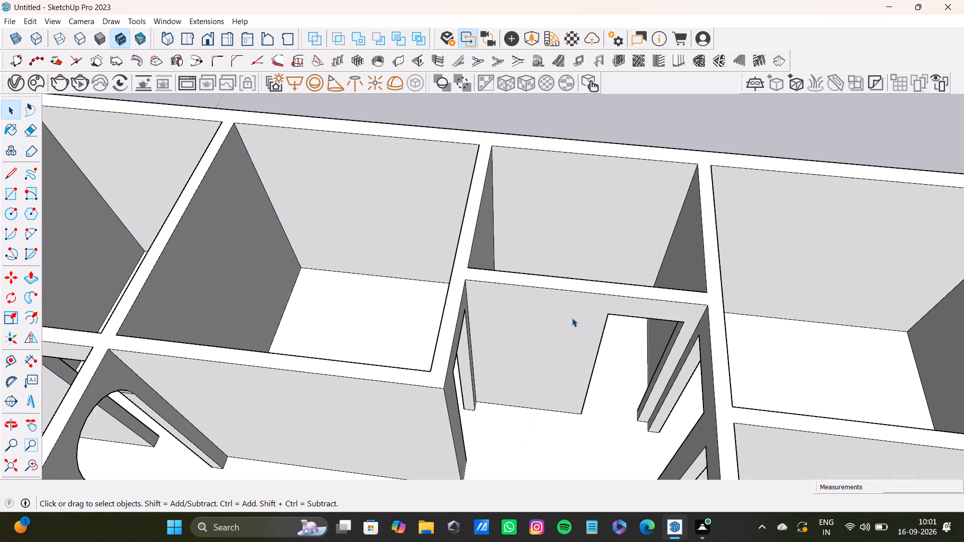
scroll(598, 335, "down", 4)
middle_click_drag(542, 335, 497, 497, "shift")
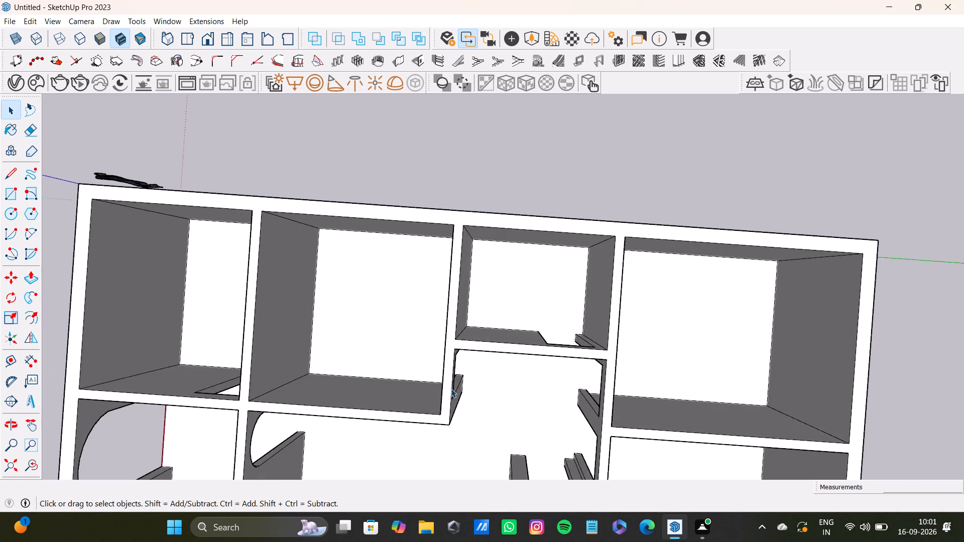
Draw a 10' by 8' 5" floor rectangle between opposite inner corners of the corner room at the origin.
scroll(451, 388, "up", 3)
middle_click_drag(413, 368, 799, 333, "shift")
middle_click_drag(588, 240, 495, 294, "shift")
key("space")
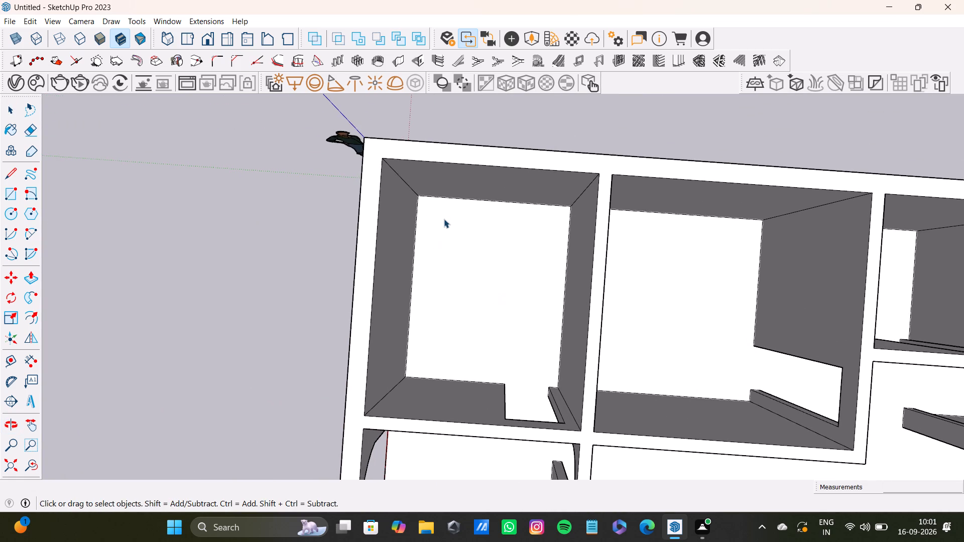
left_click(444, 226)
left_click(10, 192)
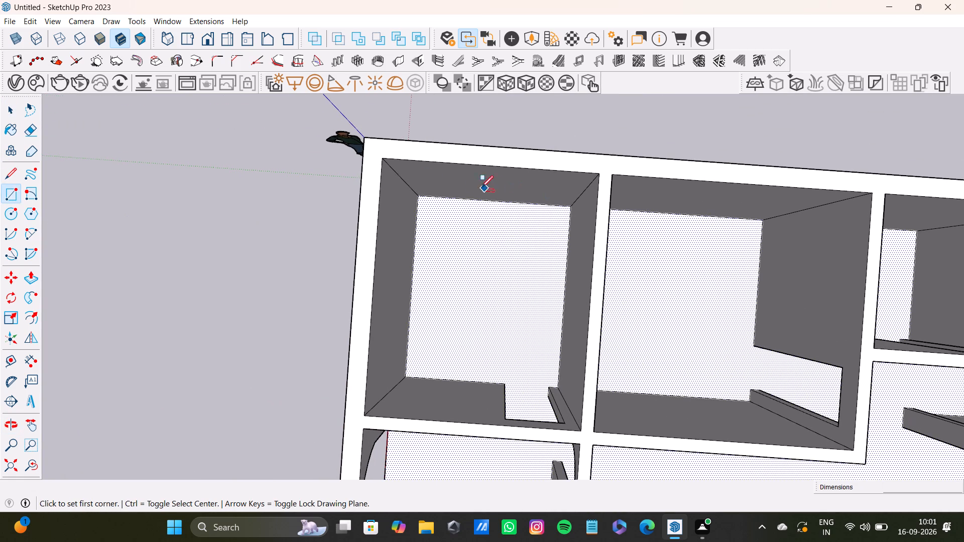
left_click(416, 196)
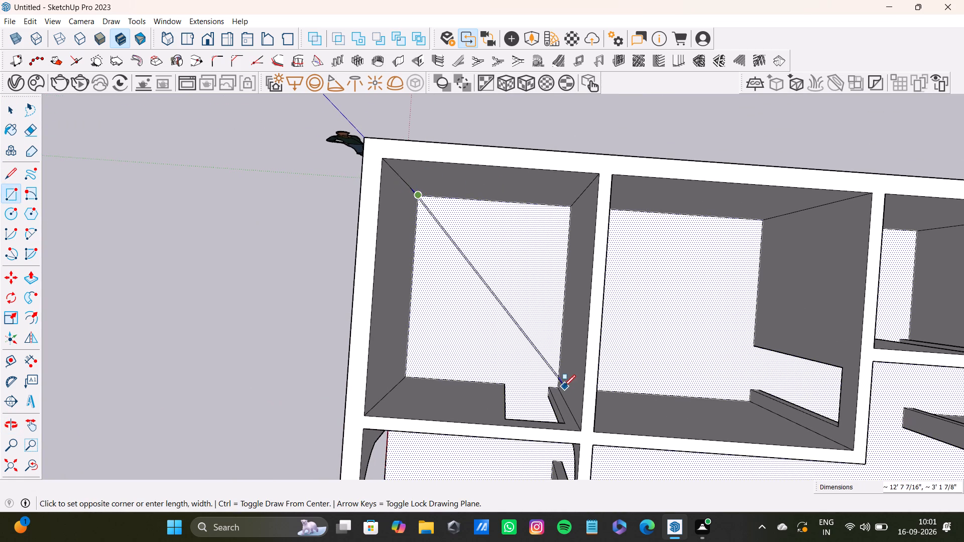
key("Up")
left_click(561, 385)
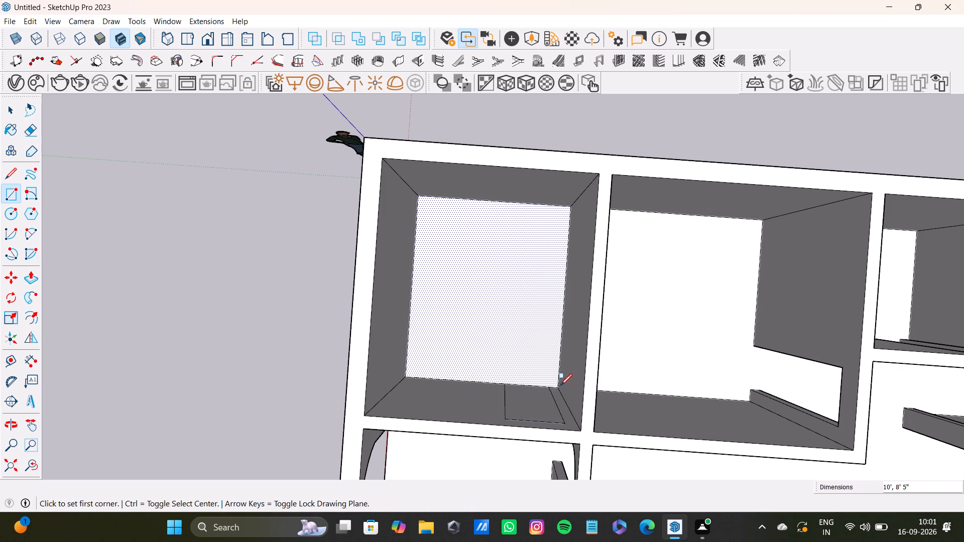
right_click(530, 365)
key("space")
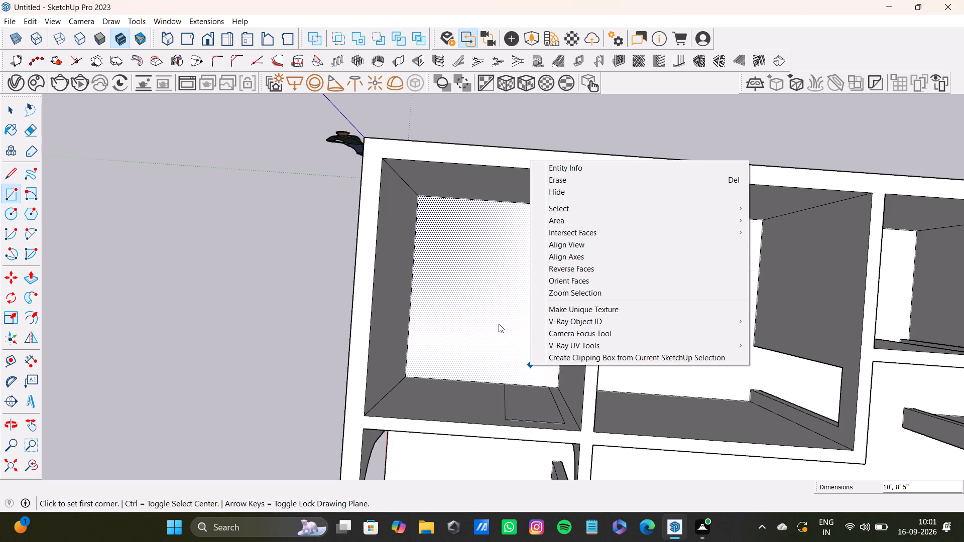
left_click(625, 113)
key("space")
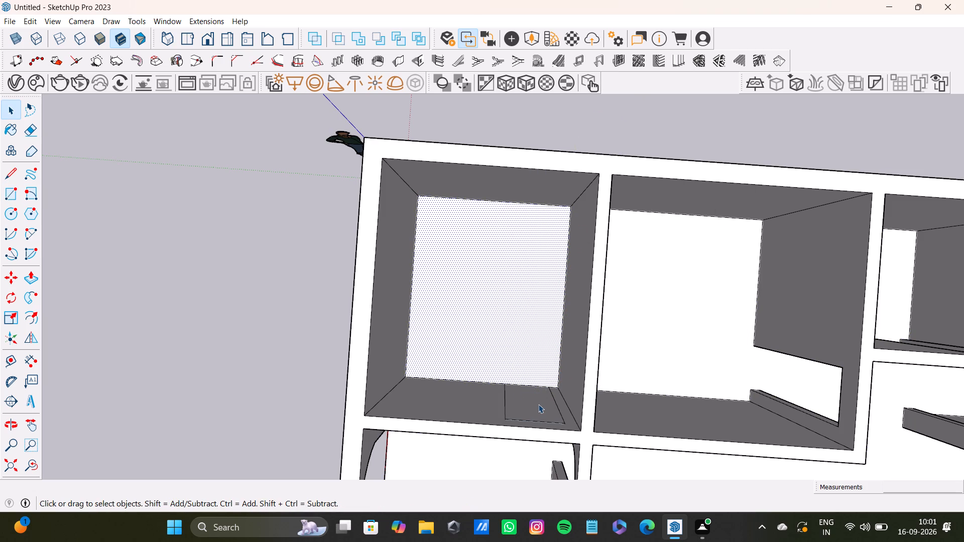
Delete the face filling the doorway of the corner room at the origin.
left_click(537, 404)
key("Delete")
Group the floor face of the origin corner room together with its edges.
right_click(505, 305)
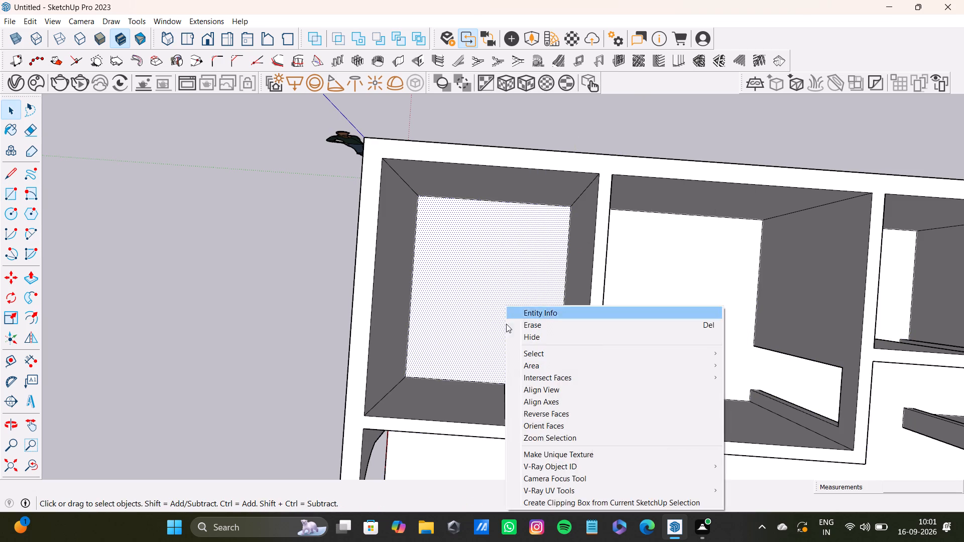
double_click(495, 325)
double_click(495, 325)
left_click(493, 323)
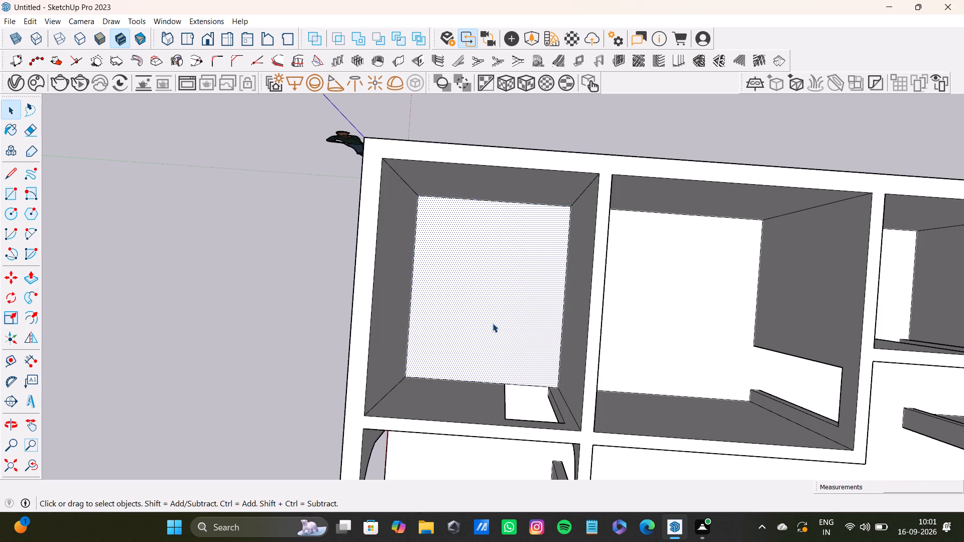
double_click(493, 323)
right_click(492, 324)
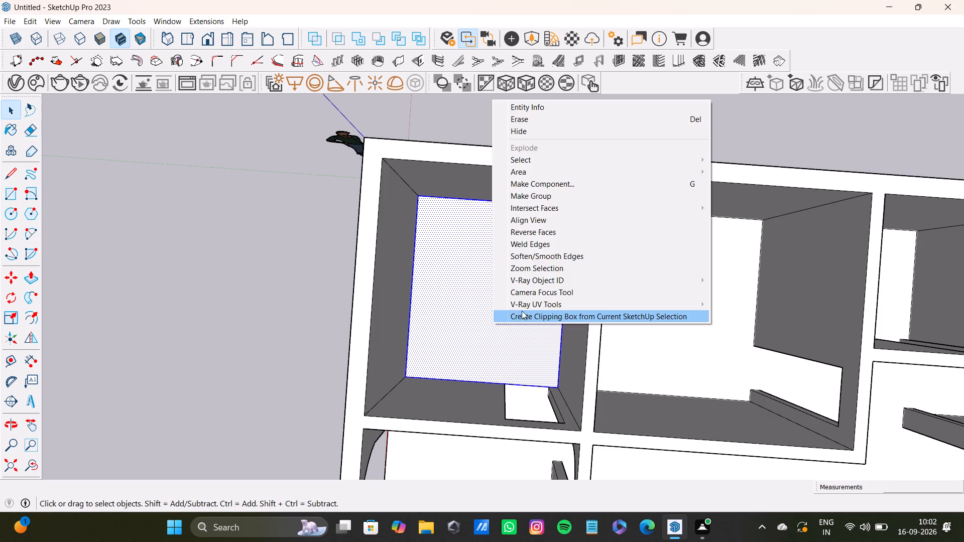
left_click(551, 192)
key("space")
Draw a 10' 1" by 10' floor rectangle in the adjoining room along the same outer wall and group it.
scroll(530, 298, "down", 5)
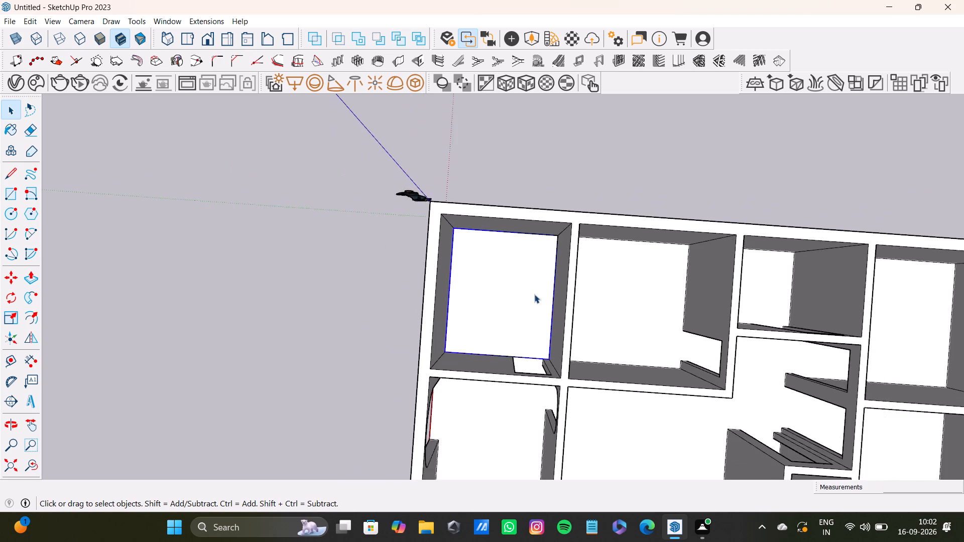
scroll(534, 294, "down", 3)
middle_click_drag(557, 284, 456, 253, "shift")
left_click(6, 197)
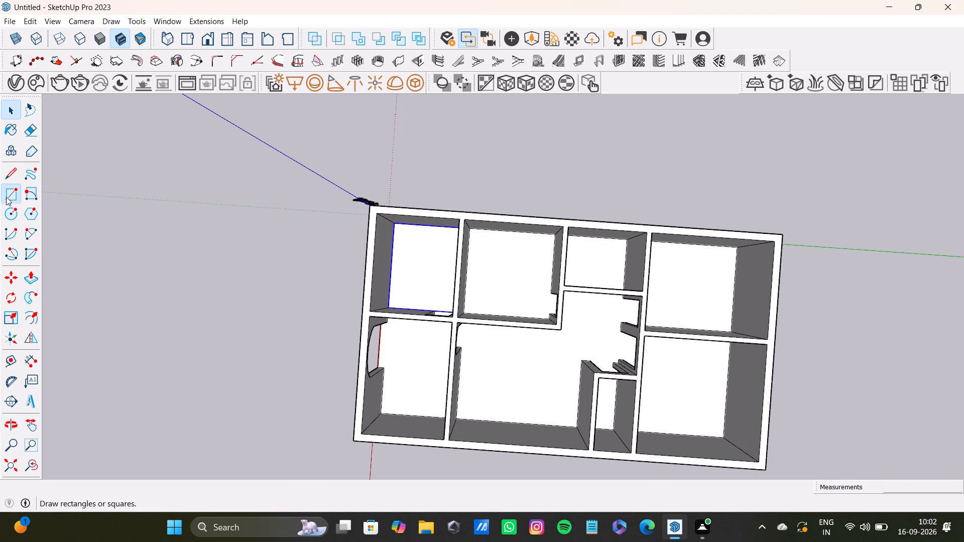
scroll(484, 243, "up", 7)
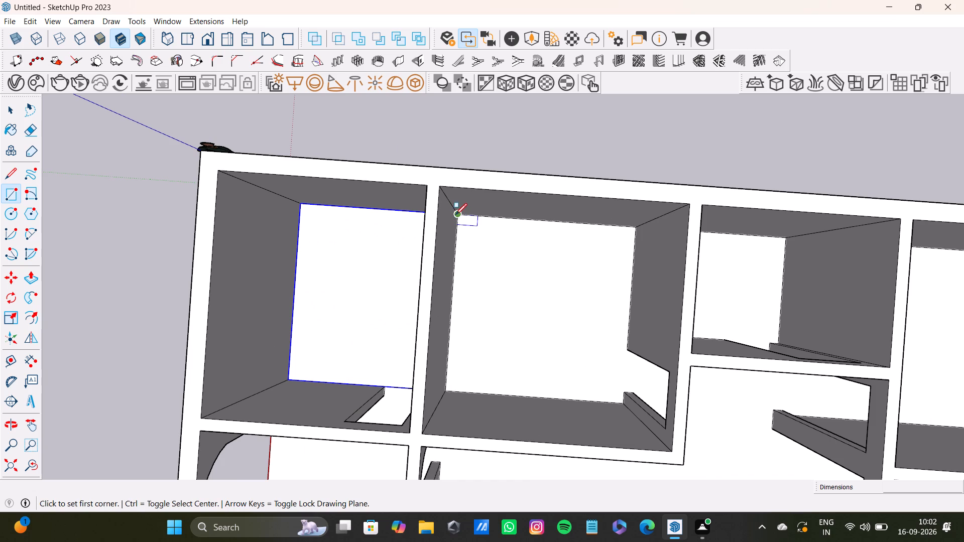
left_click(457, 214)
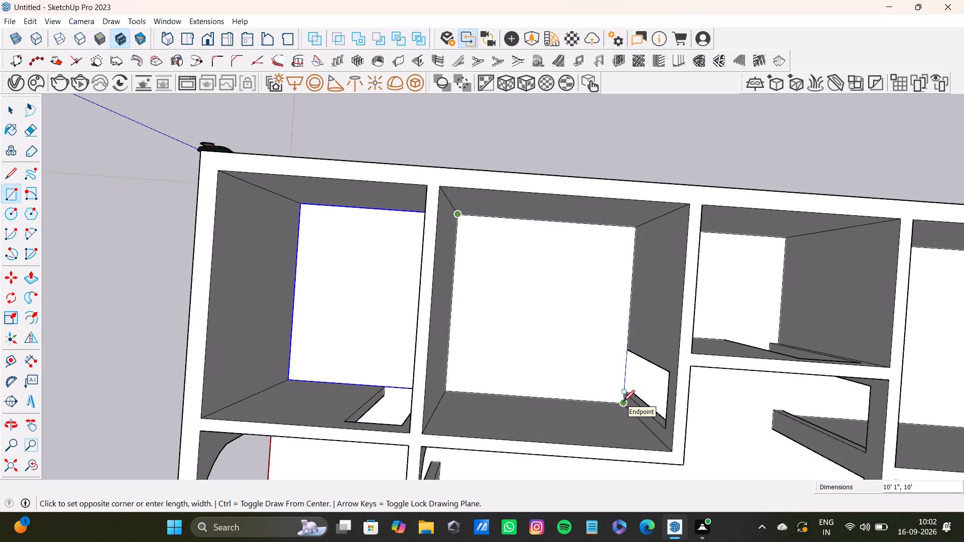
left_click(623, 401)
key("space")
double_click(569, 327)
right_click(567, 327)
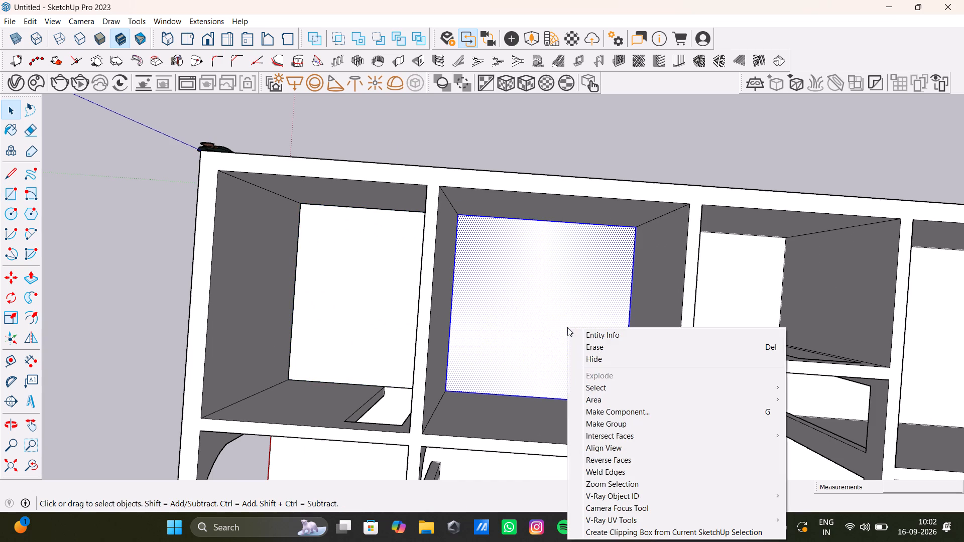
left_click(614, 421)
Draw an 8' by 6' floor rectangle in the small third room along that outer wall and group it.
scroll(600, 382, "down", 8)
middle_click_drag(597, 366, 580, 355, "shift")
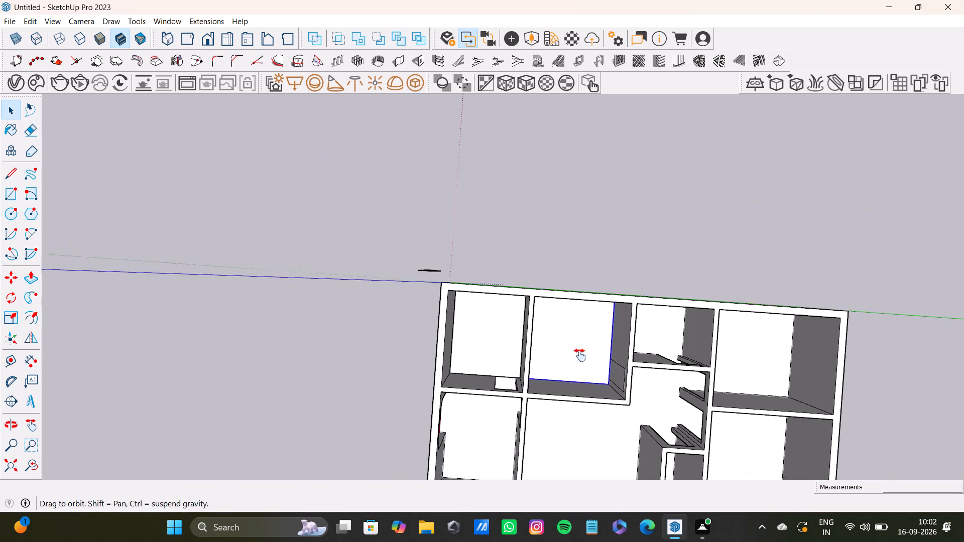
middle_click_drag(580, 355, 528, 312, "shift")
left_click(584, 193)
key("space")
key("r")
scroll(582, 312, "up", 4)
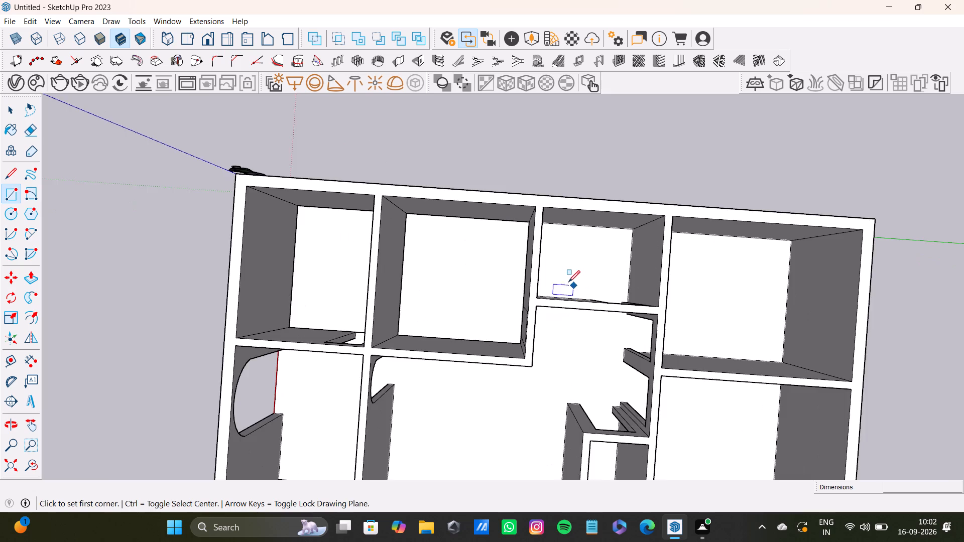
scroll(568, 282, "up", 4)
middle_click_drag(574, 267, 526, 274, "shift")
scroll(464, 224, "up", 3)
left_click(473, 194)
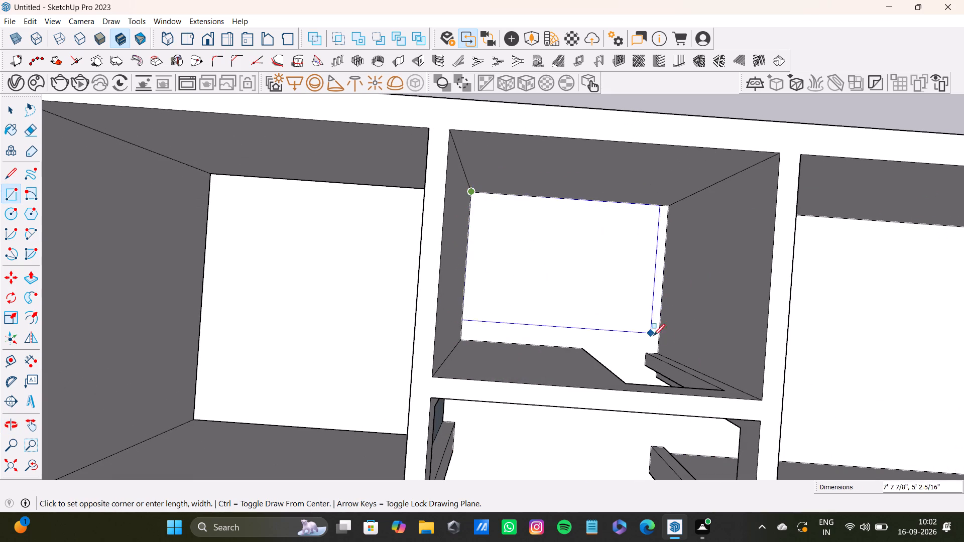
key("Up")
left_click(659, 350)
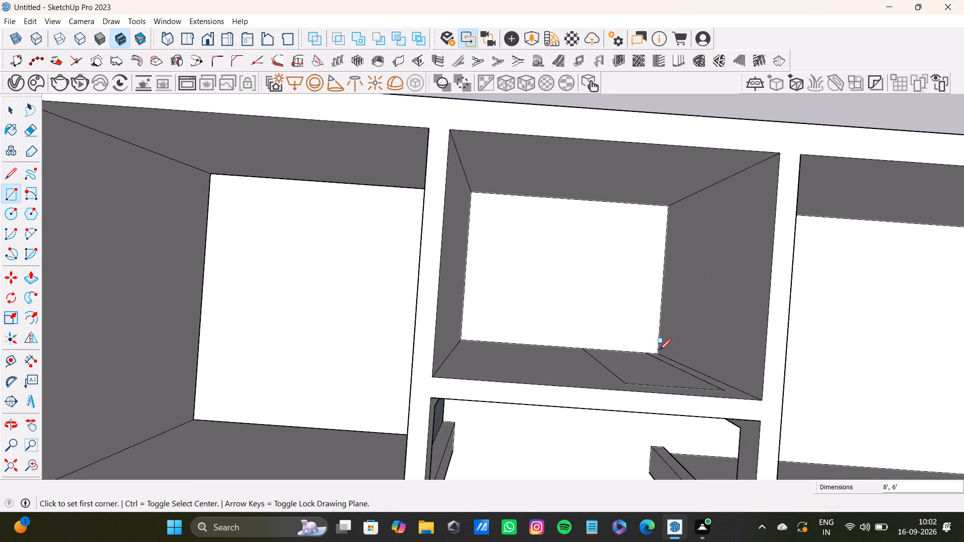
key("space")
double_click(608, 312, "shift")
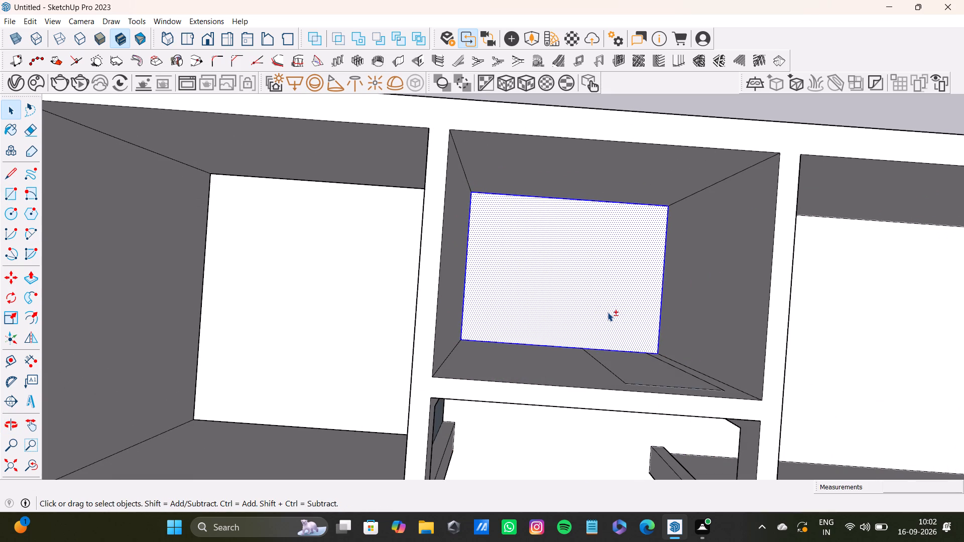
right_click(594, 307, "shift")
left_click(623, 403, "shift")
Draw a 12' 6" by 10' floor rectangle in the far-end corner room beside the small room and group it.
scroll(593, 363, "down", 2, "shift")
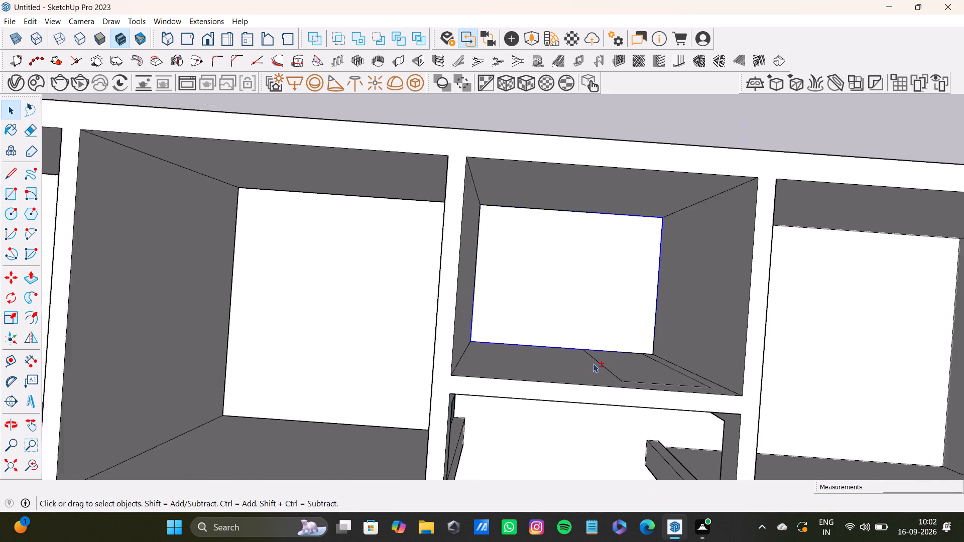
scroll(593, 363, "down", 7, "shift")
middle_click_drag(584, 357, 554, 293, "shift")
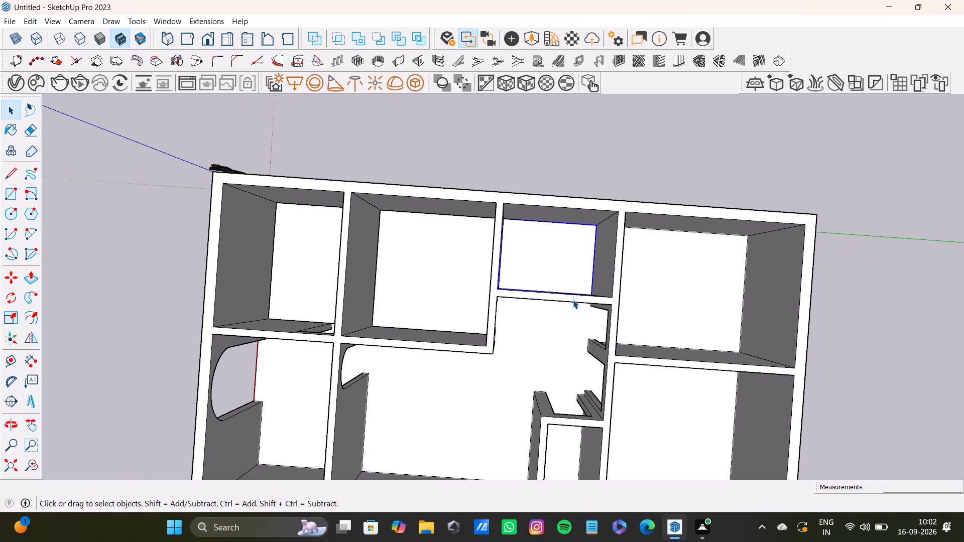
key("space")
left_click(15, 195)
scroll(524, 282, "up", 4)
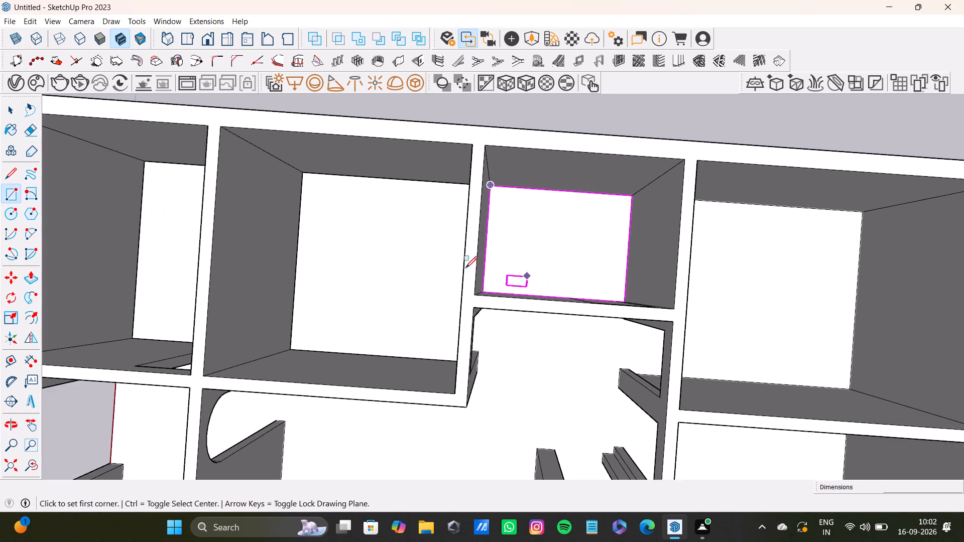
middle_click_drag(399, 262, 294, 212, "shift")
middle_click_drag(627, 187, 520, 173, "shift")
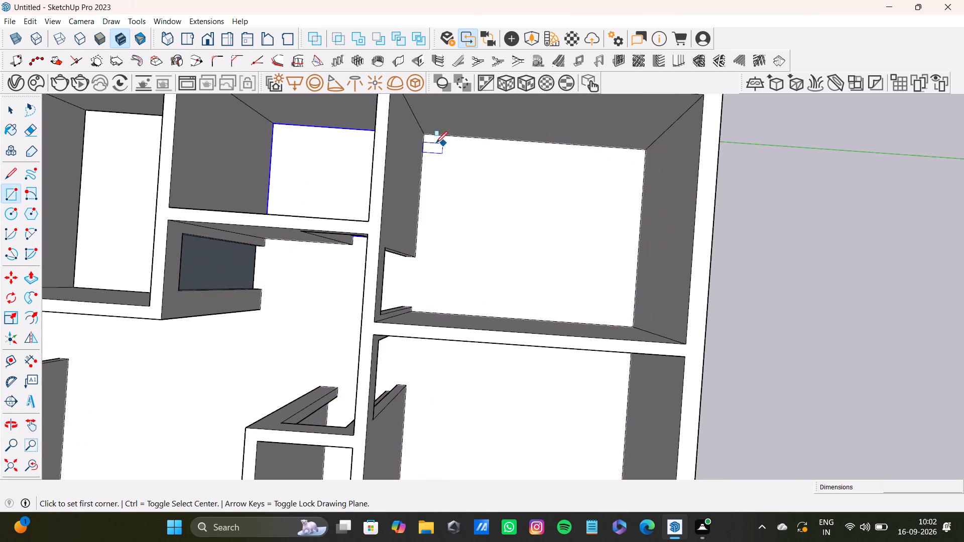
left_click(429, 134)
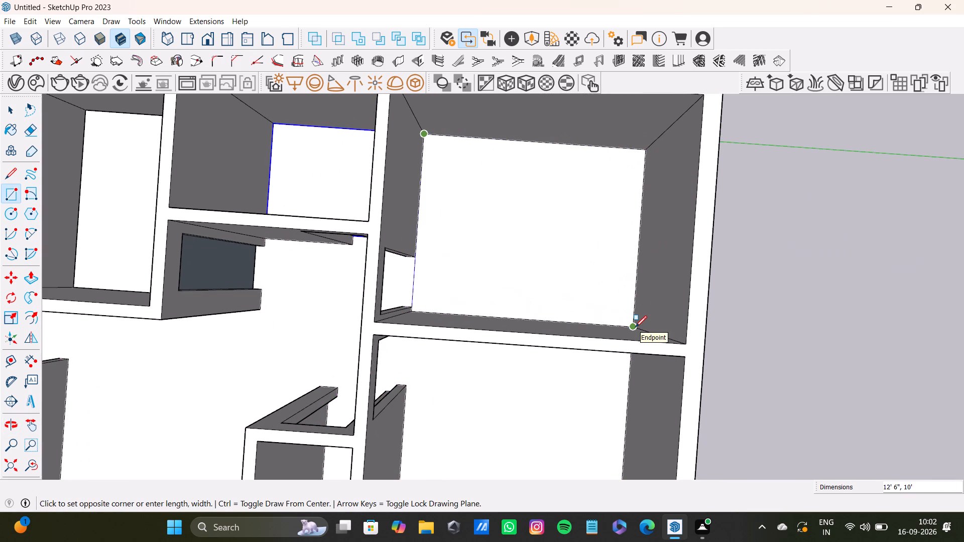
key("Up")
left_click(636, 327)
key("space")
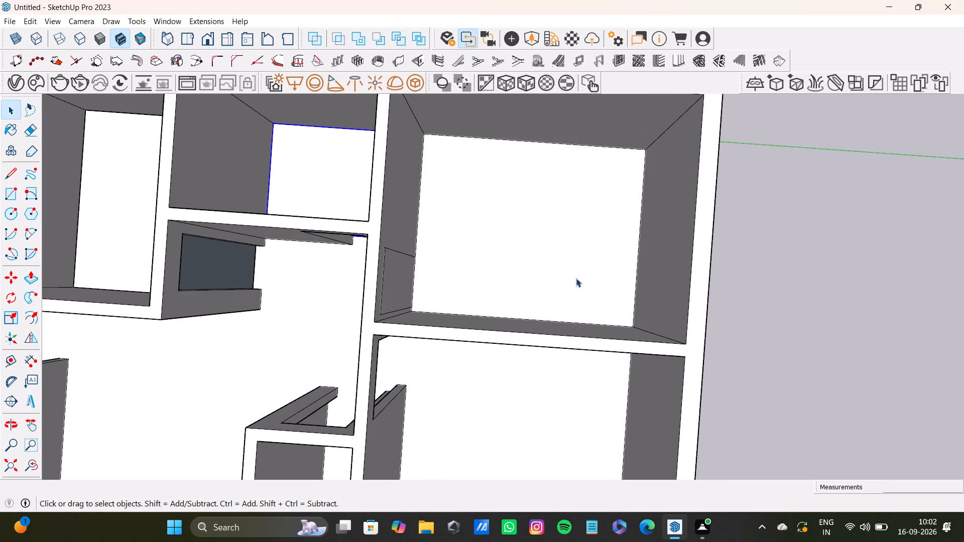
double_click(576, 278)
right_click(576, 278)
left_click(629, 375)
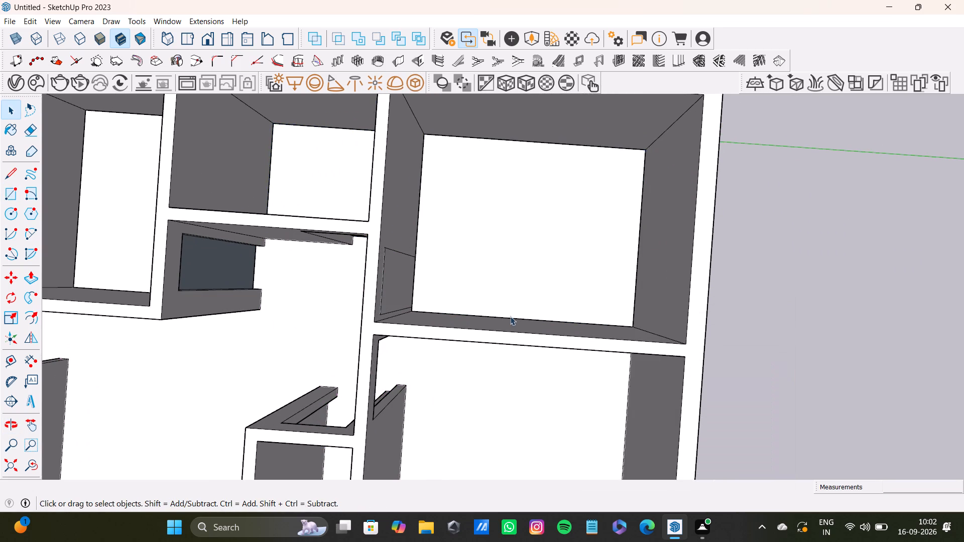
Draw a floor rectangle between opposite inner corners of the other far-end corner room, next to the narrow room.
scroll(509, 316, "down", 8)
middle_click_drag(508, 314, 571, 248, "shift")
key("r")
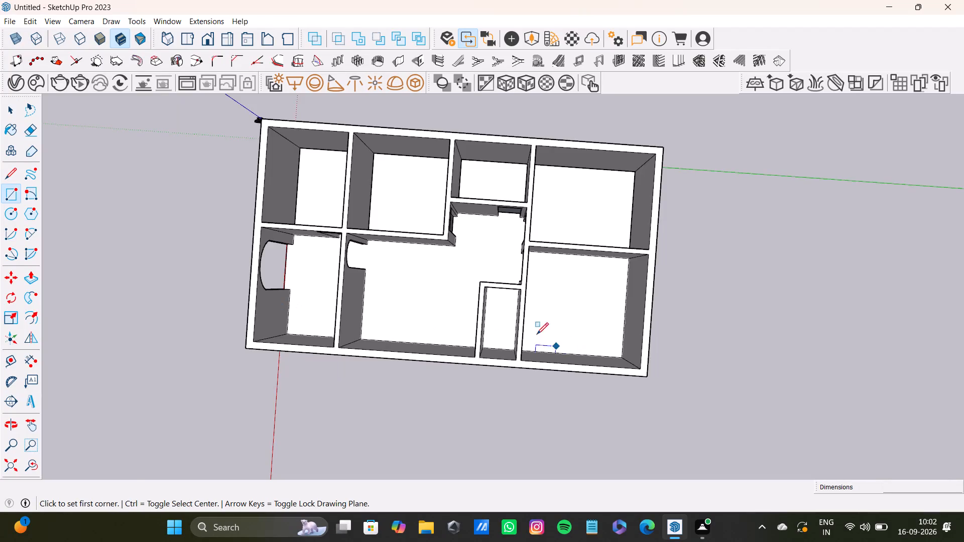
scroll(538, 316, "up", 7)
middle_click_drag(528, 230, 477, 194, "shift")
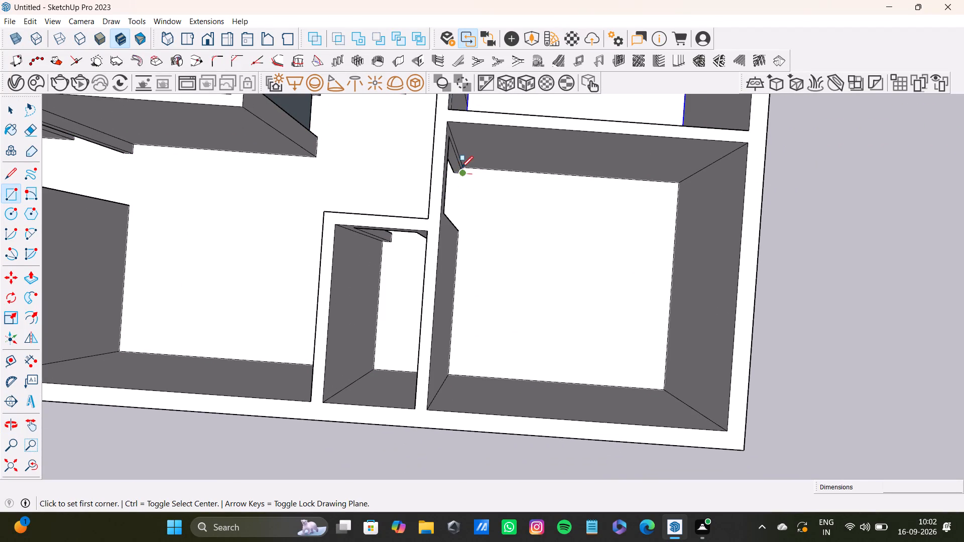
scroll(464, 174, "up", 8)
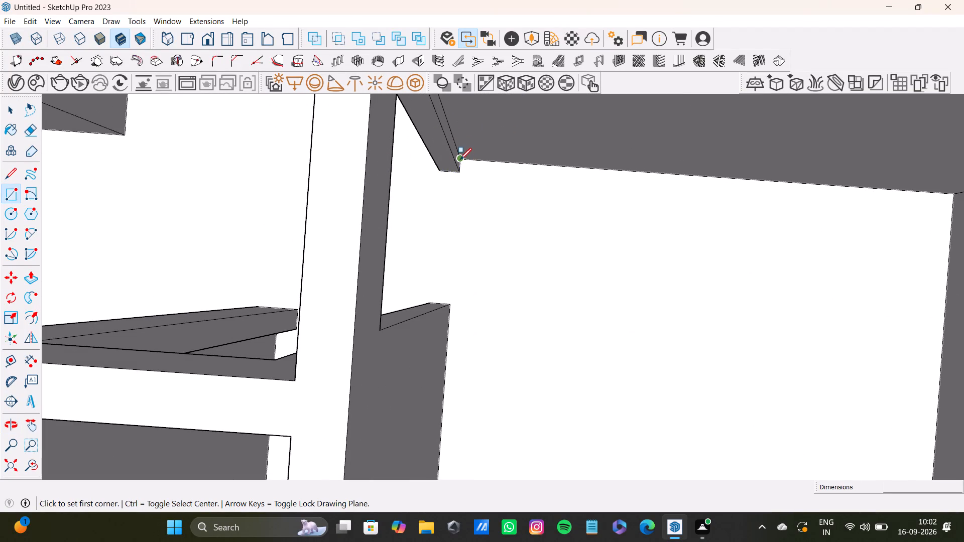
left_click(461, 160)
scroll(685, 315, "down", 8)
middle_click_drag(754, 391, 603, 280, "shift")
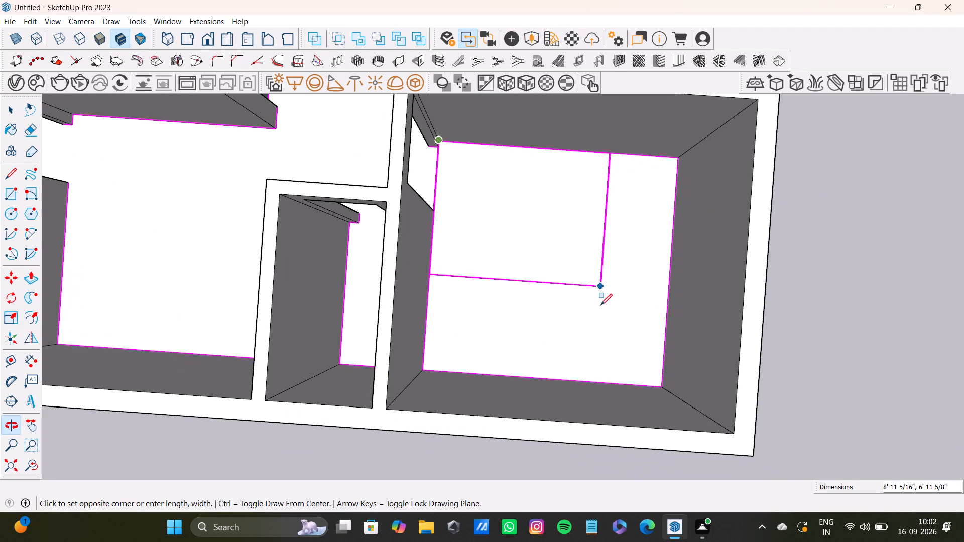
left_click(664, 385)
key("space")
Delete the face filling that far-end corner room's doorway.
left_click(423, 154)
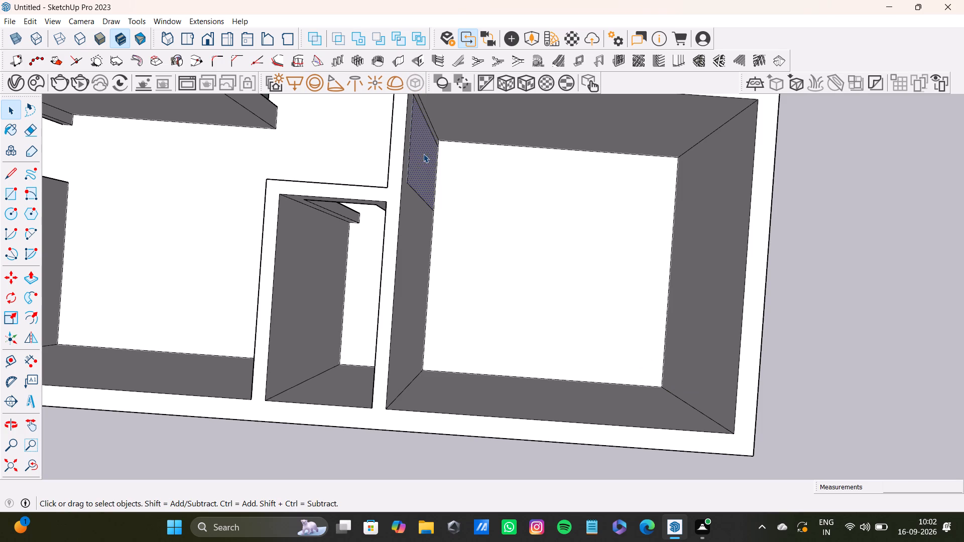
key("Delete")
Group that far-end corner room's floor face together with its edges.
double_click(519, 252)
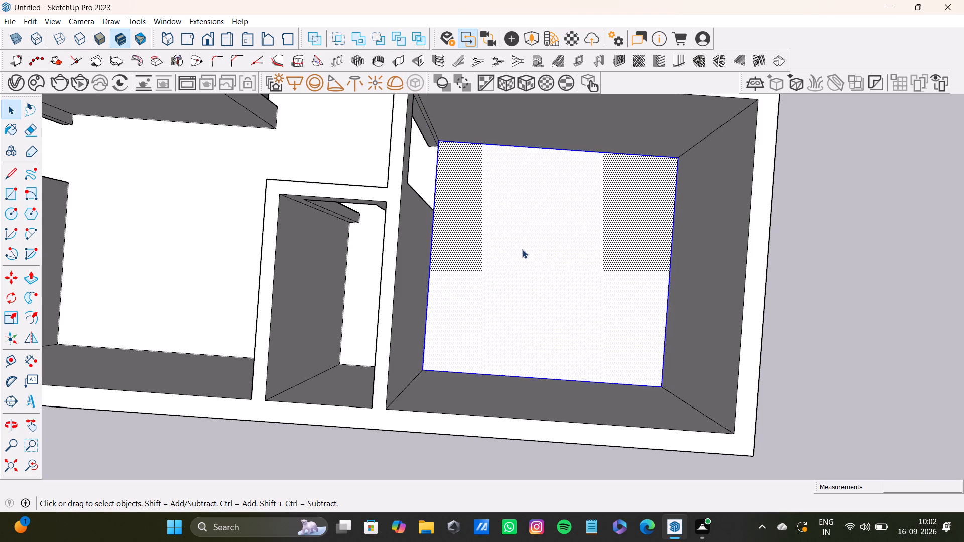
right_click(522, 249)
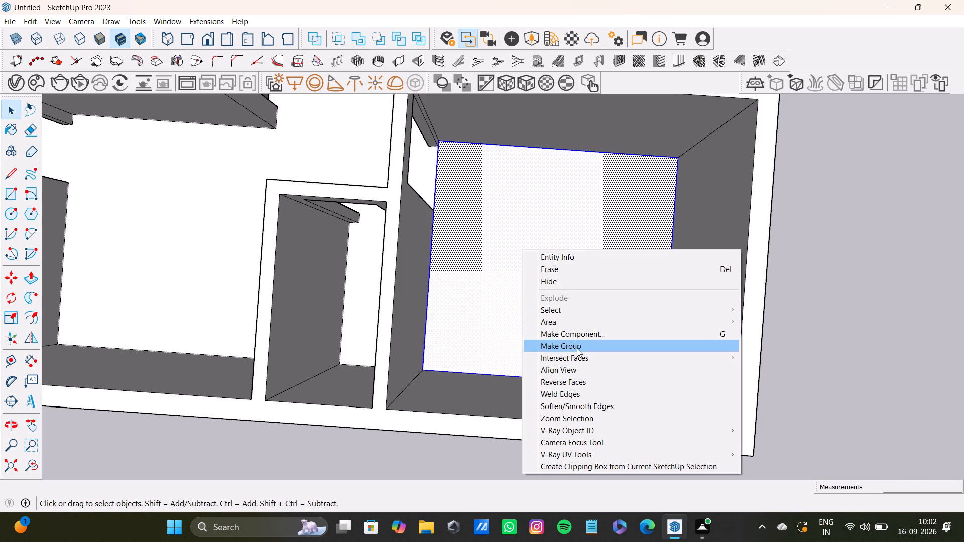
left_click(577, 348)
key("space")
Draw a floor rectangle of about 7' 5" by 3' 10" between opposite inner corners of the narrow room.
scroll(507, 324, "down", 7)
middle_click_drag(508, 322, 549, 298, "shift")
scroll(460, 278, "up", 5)
middle_click_drag(471, 277, 476, 262)
key("r")
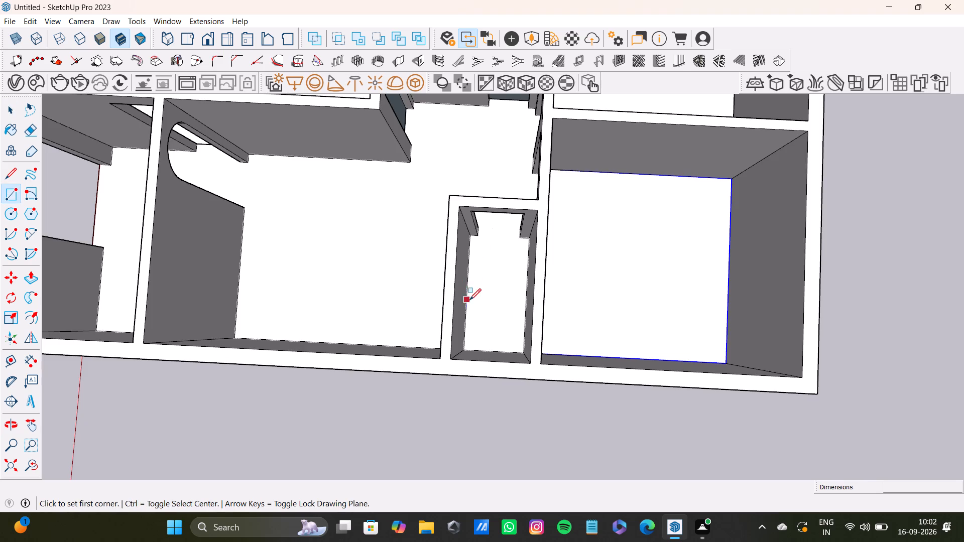
scroll(476, 255, "up", 9)
left_click(467, 220)
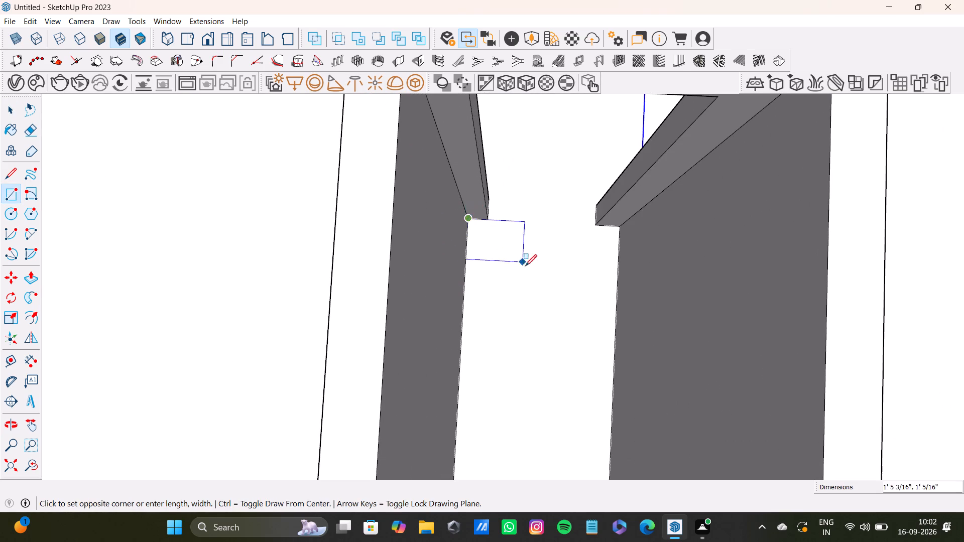
scroll(530, 285, "down", 4)
middle_click_drag(556, 367, 538, 245, "shift")
middle_click_drag(554, 303, 549, 333)
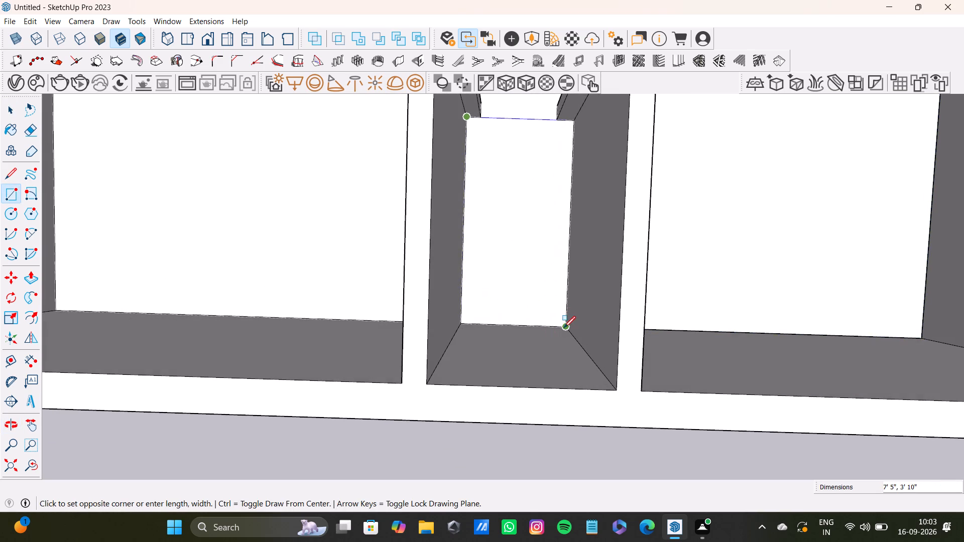
left_click(564, 328)
key("space")
Delete the face filling the narrow room's doorway.
middle_click_drag(547, 195, 531, 352, "shift")
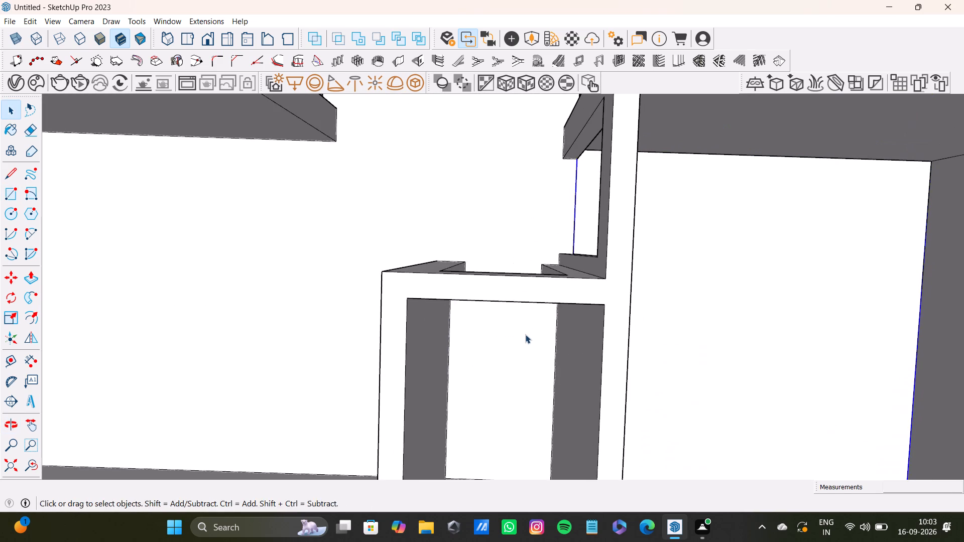
middle_click_drag(525, 333, 523, 241)
key("space")
left_click(516, 233)
key("Delete")
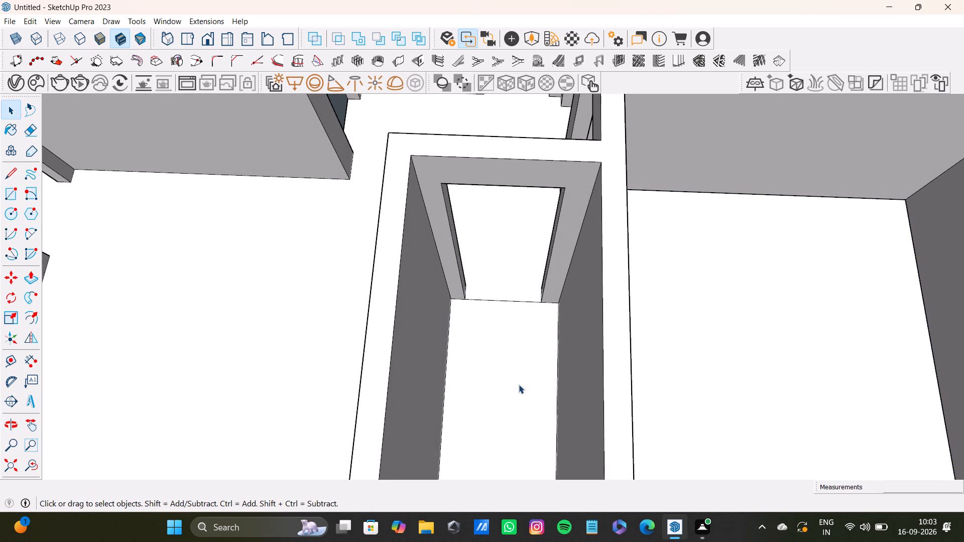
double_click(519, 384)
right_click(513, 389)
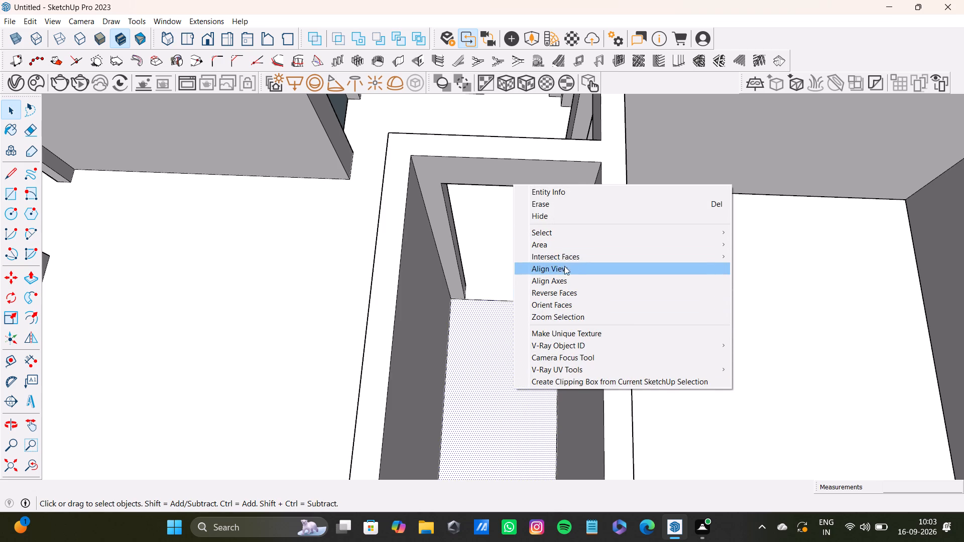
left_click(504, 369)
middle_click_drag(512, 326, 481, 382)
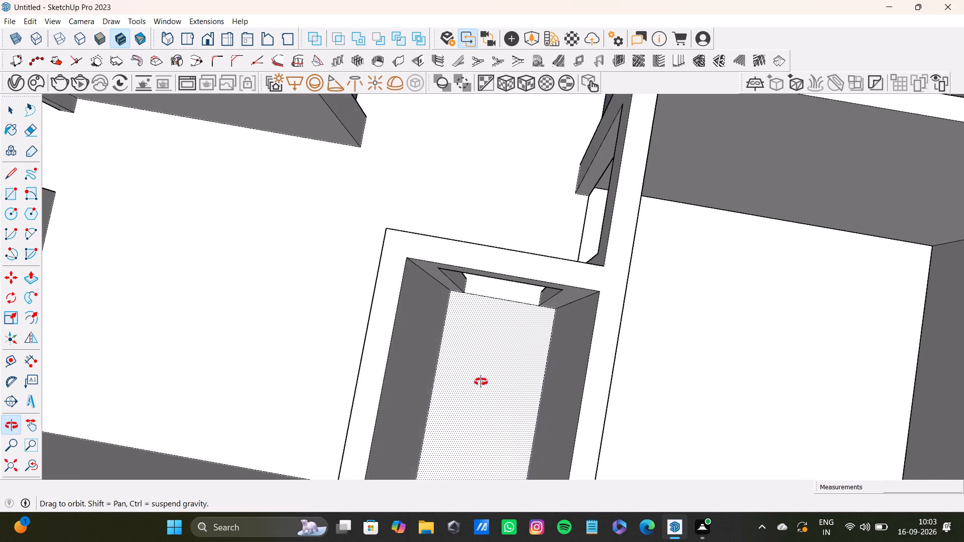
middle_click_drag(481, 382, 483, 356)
Draw a threshold rectangle about 2' 9" wide through the wall thickness at the narrow room's doorway.
key("r")
scroll(475, 285, "up", 7)
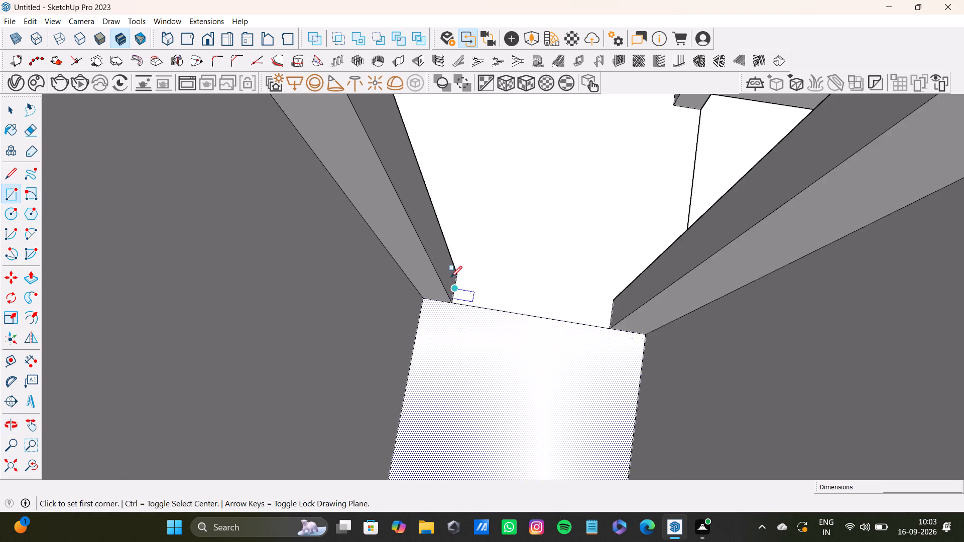
scroll(450, 278, "up", 4)
left_click(461, 272)
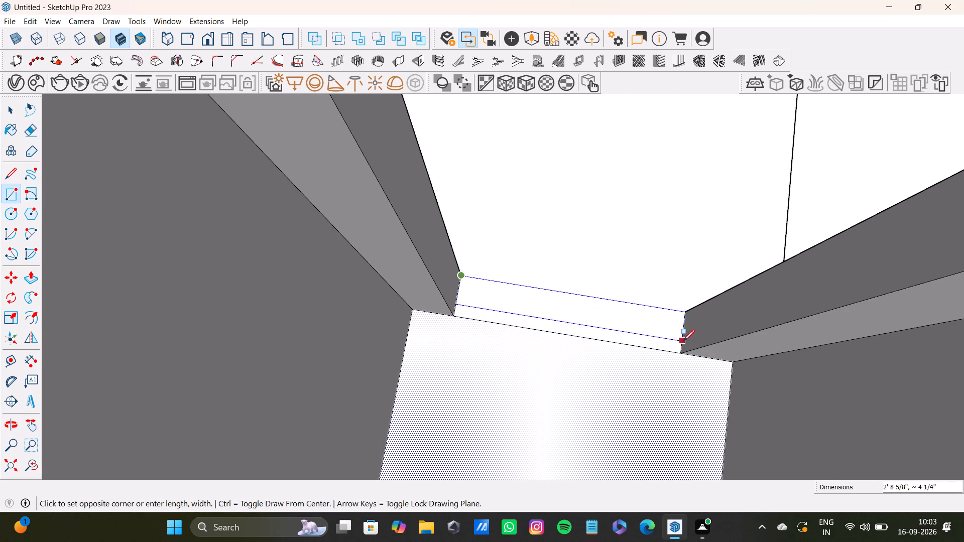
left_click(683, 350)
Delete the vertical faces closing both sides of the narrow room's doorway.
key("space")
left_click(544, 311)
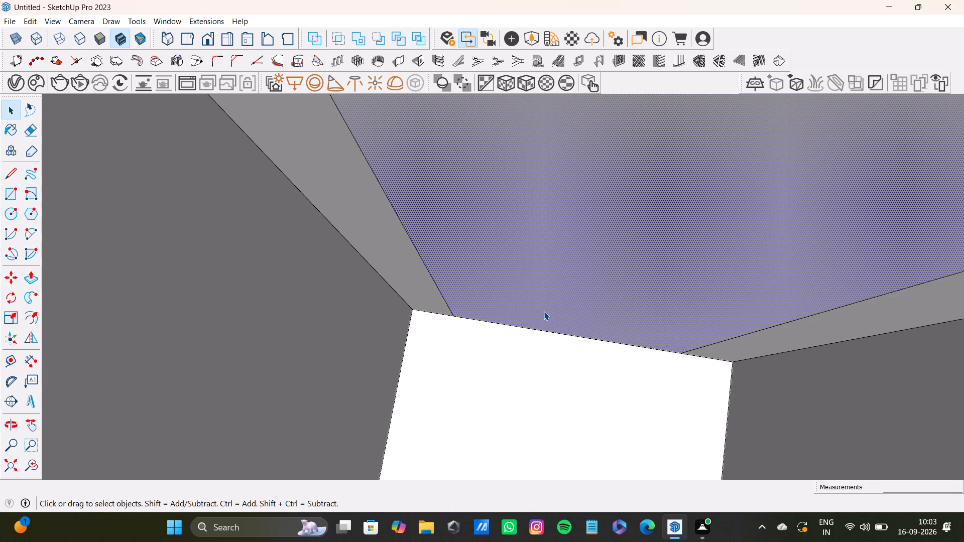
key("F12")
key("F12")
key("Delete")
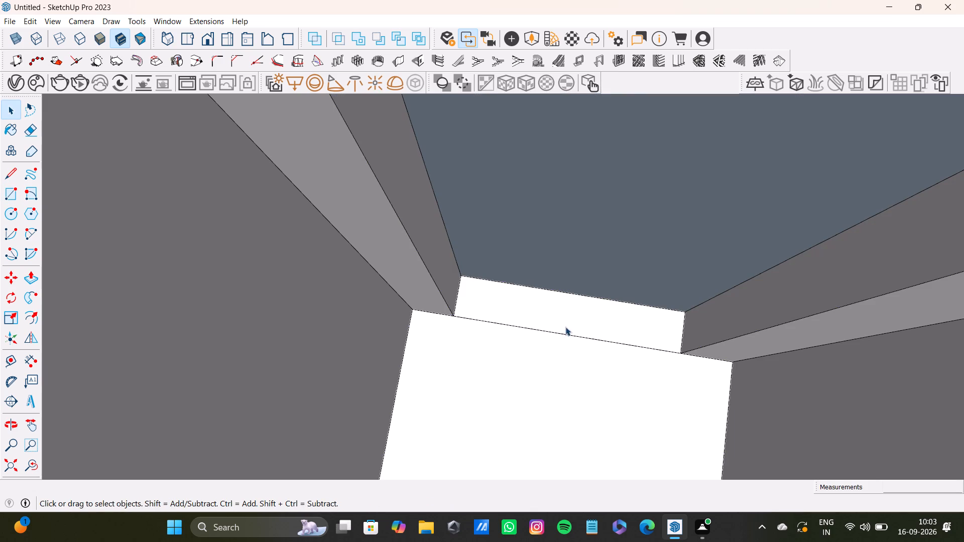
left_click(583, 241)
key("Delete")
Delete the edge separating the narrow room's doorway threshold from its floor.
left_click(574, 334)
key("Delete")
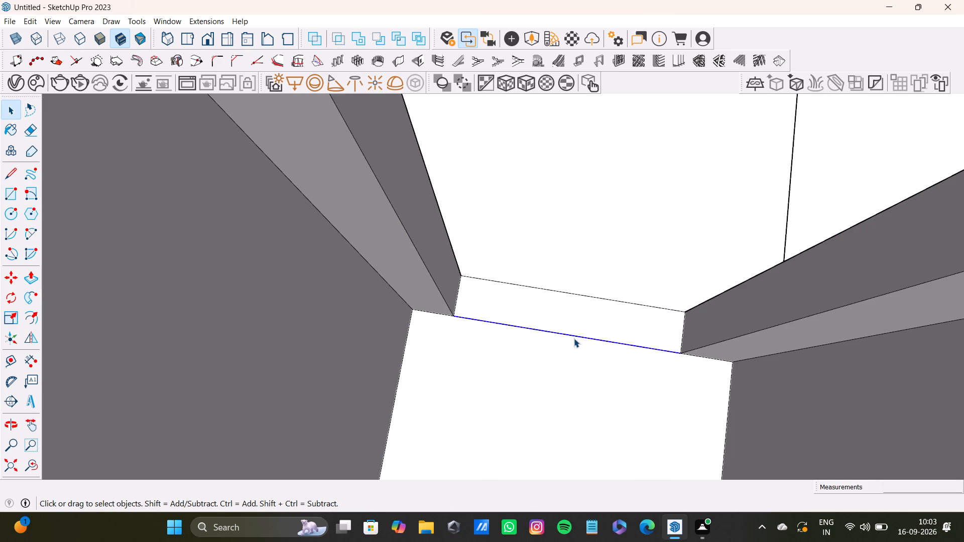
left_click(571, 331)
Group the narrow room's floor face, threshold included, together with its edges.
scroll(562, 368, "down", 15)
middle_click_drag(566, 398, 535, 263)
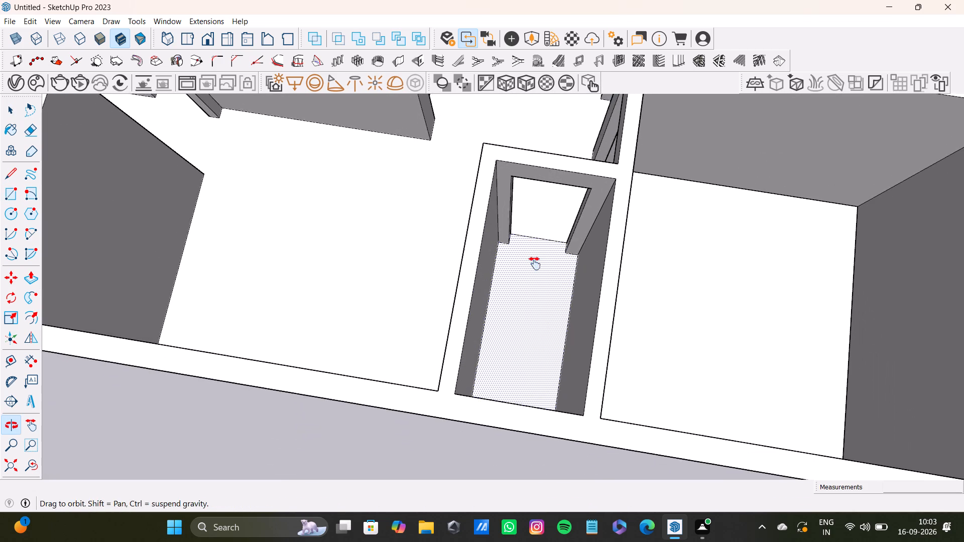
middle_click_drag(535, 263, 533, 261)
double_click(526, 299)
right_click(526, 300)
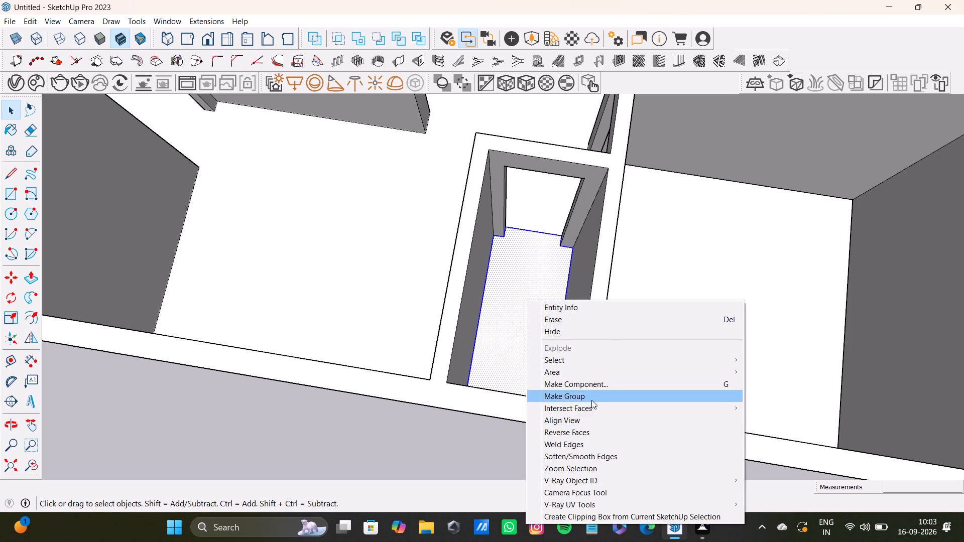
left_click(591, 400)
key("space")
Draw a floor rectangle between opposite inner corners of the front corner room with the arched entrances.
scroll(436, 324, "down", 9)
middle_click_drag(435, 322, 547, 366, "shift")
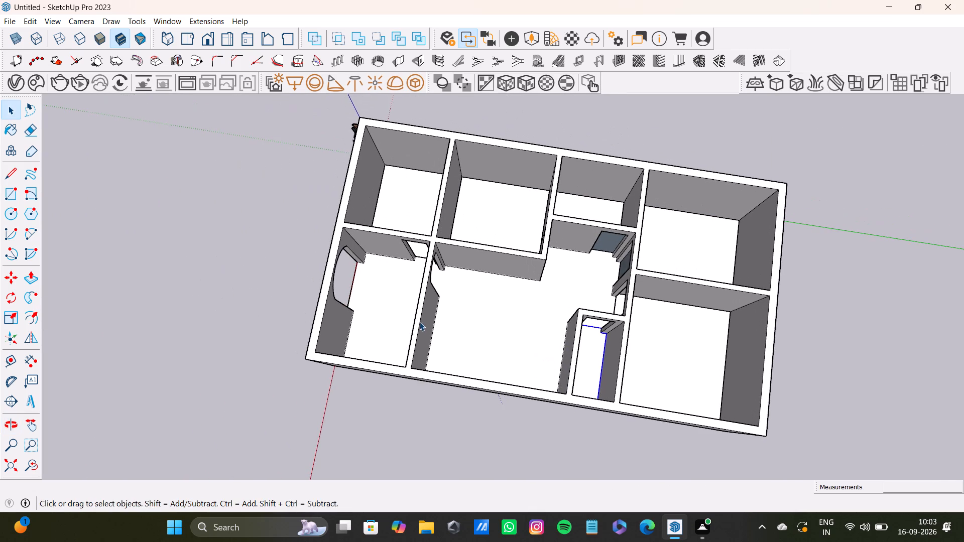
key("space")
middle_click_drag(429, 319, 542, 289)
middle_click_drag(581, 310, 610, 324)
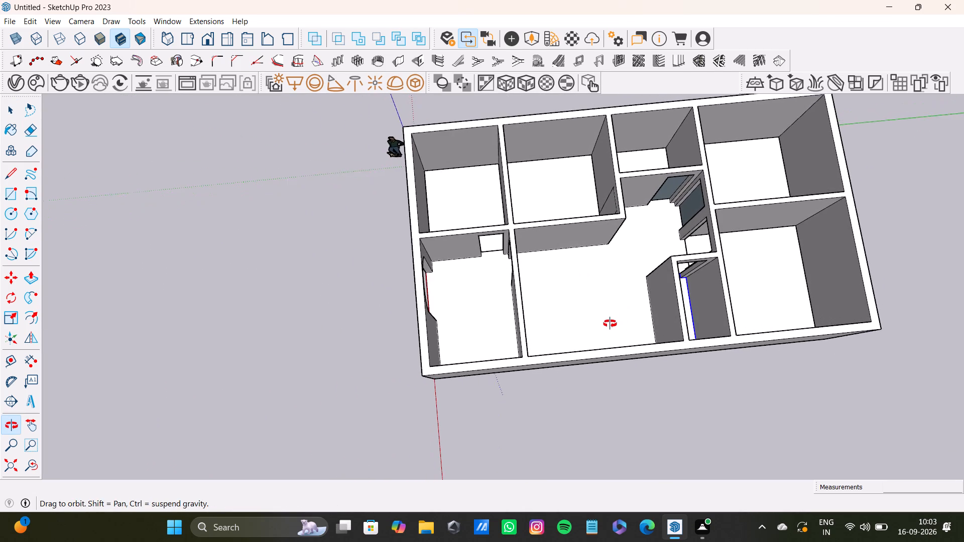
middle_click_drag(610, 324, 608, 323)
key("r")
scroll(427, 285, "up", 12)
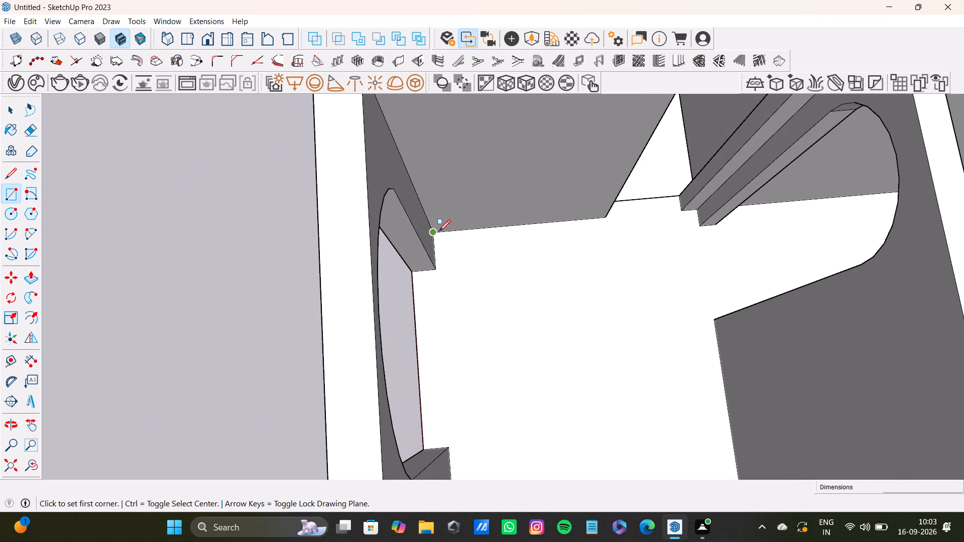
left_click(438, 231)
scroll(502, 275, "down", 4)
middle_click_drag(552, 334, 500, 224, "shift")
middle_click_drag(521, 267, 519, 296)
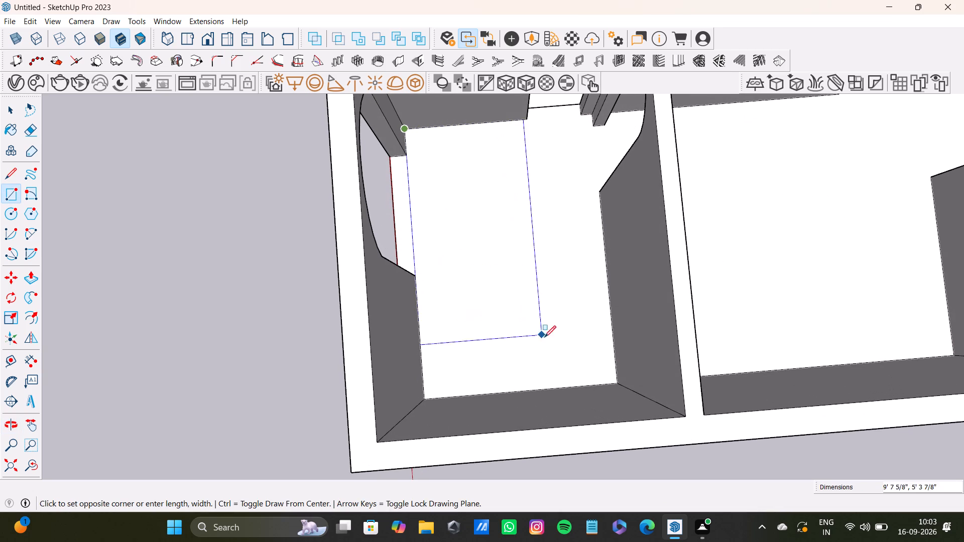
left_click(618, 381)
key("space")
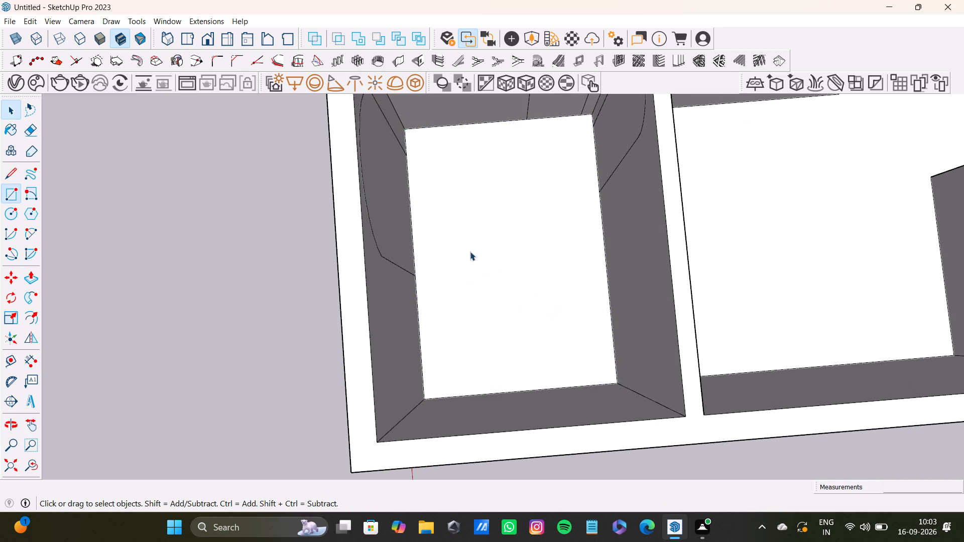
Delete the faces filling the arched entrance room's outer arch, its rectangular doorway and its inner arch.
left_click(366, 191)
left_click(379, 197)
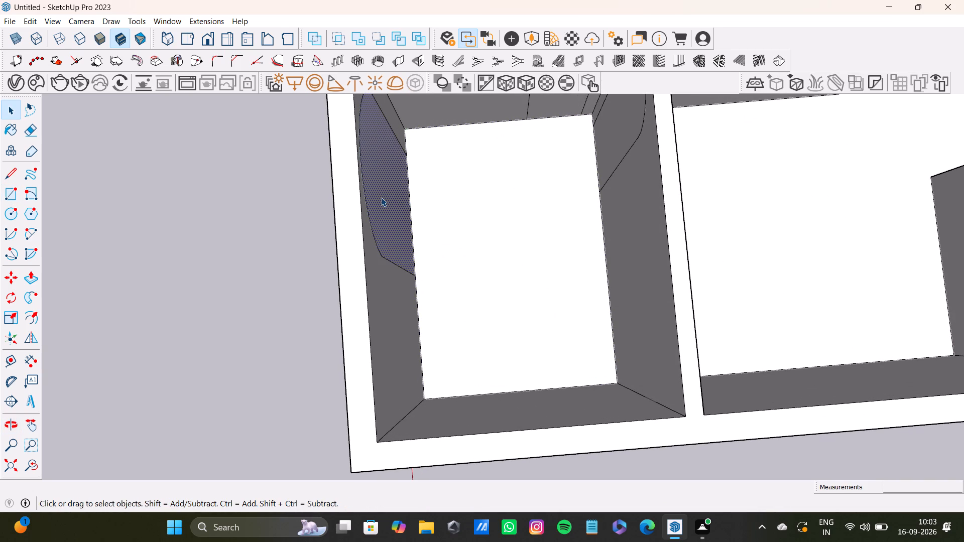
key("Delete")
scroll(416, 192, "down", 8)
middle_click_drag(427, 190, 459, 154)
left_click(465, 149)
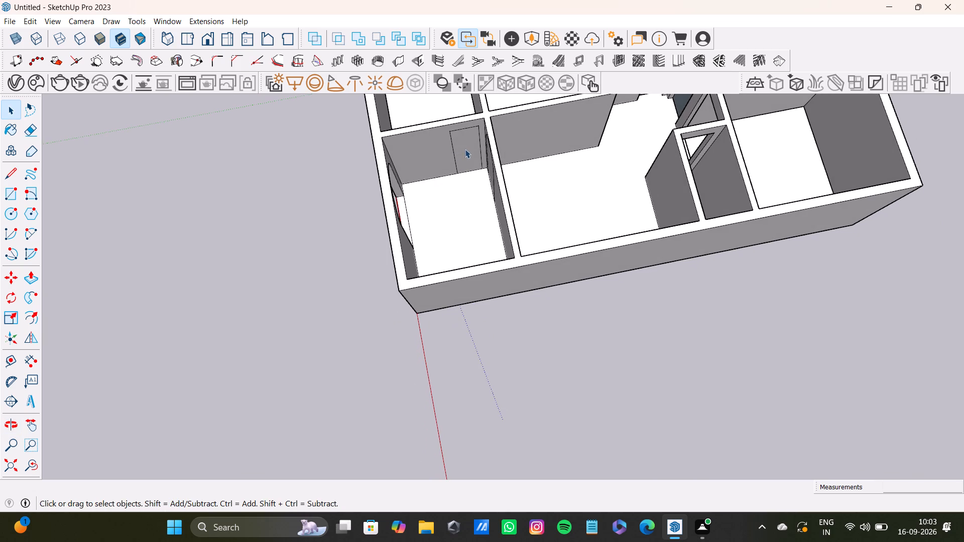
key("Delete")
middle_click_drag(459, 207, 568, 181)
left_click(443, 178)
key("Delete")
Draw a threshold rectangle of about 5' 5" by 9" through the outer wall at the arched entrance.
scroll(442, 178, "down", 2)
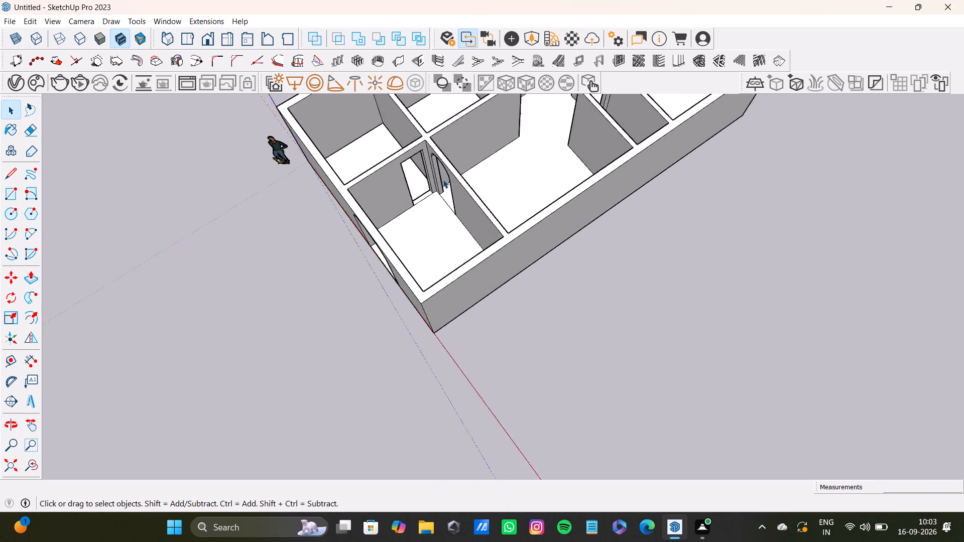
scroll(443, 179, "down", 6)
middle_click_drag(457, 229, 289, 266)
scroll(590, 193, "up", 13)
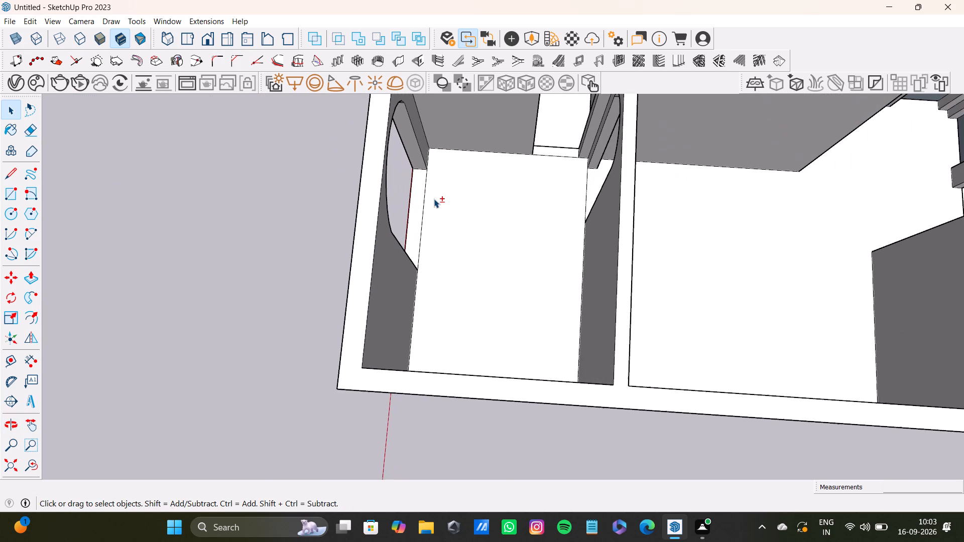
key("r")
scroll(413, 185, "up", 7)
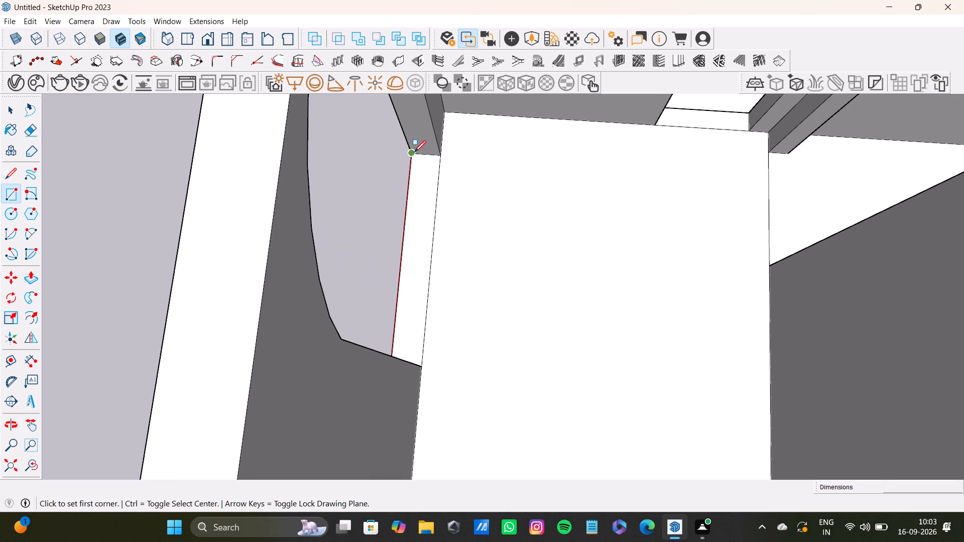
left_click(411, 154)
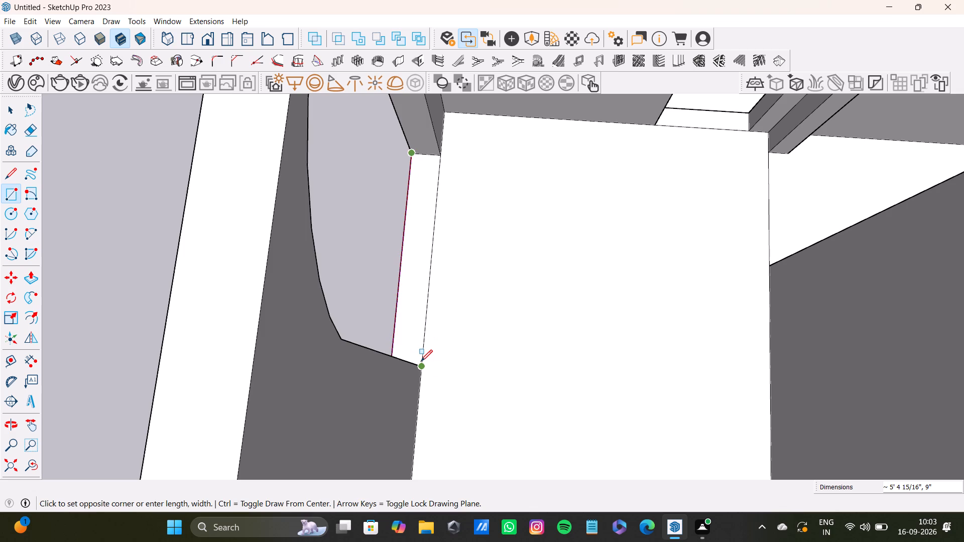
left_click(421, 361)
Delete the faces closing the outer arch and the edge between its threshold and the room's floor.
key("space")
left_click(387, 300)
key("Delete")
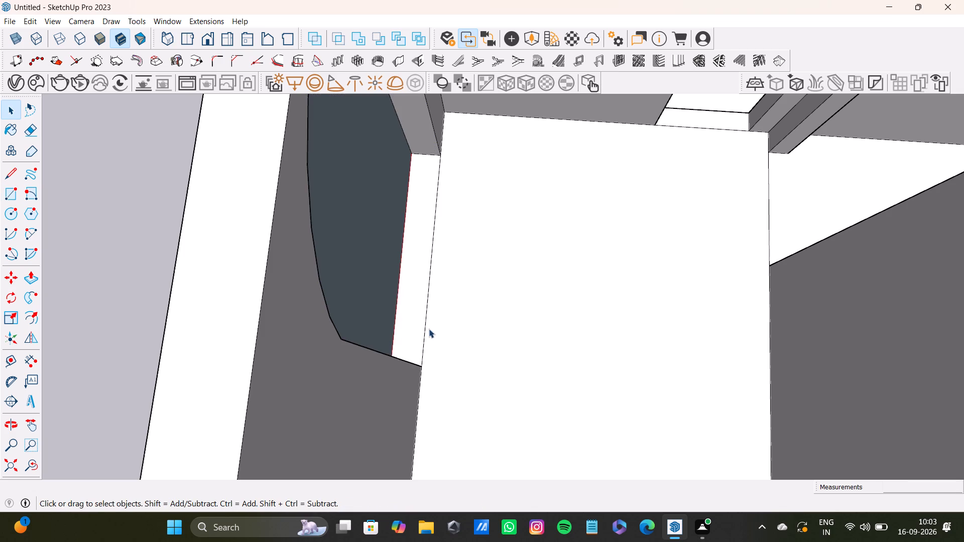
left_click(345, 299)
key("Delete")
left_click(425, 351)
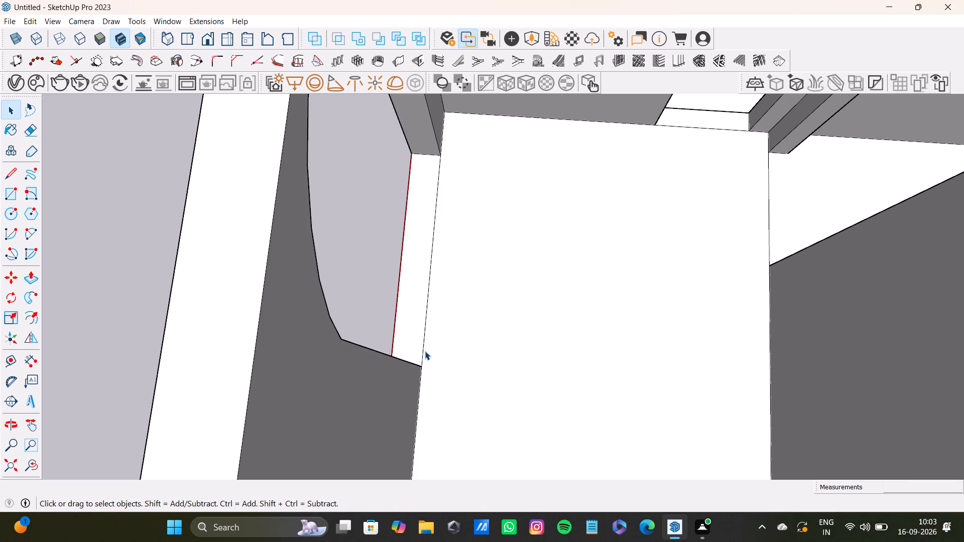
key("Delete")
Group the arched entrance room's floor face, outer threshold included, together with its edges.
scroll(463, 323, "down", 9)
middle_click_drag(467, 323, 628, 331)
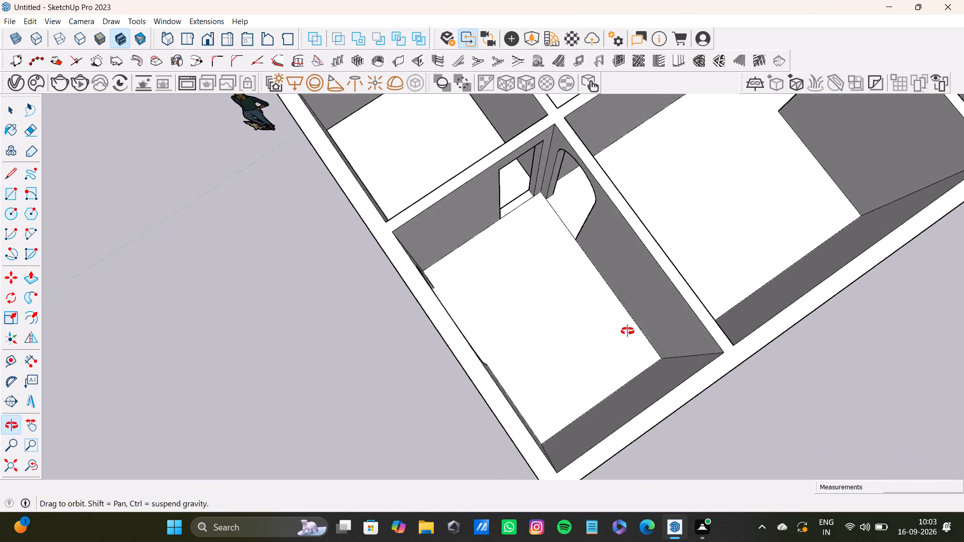
middle_click_drag(628, 331, 477, 350)
double_click(496, 338)
right_click(496, 338)
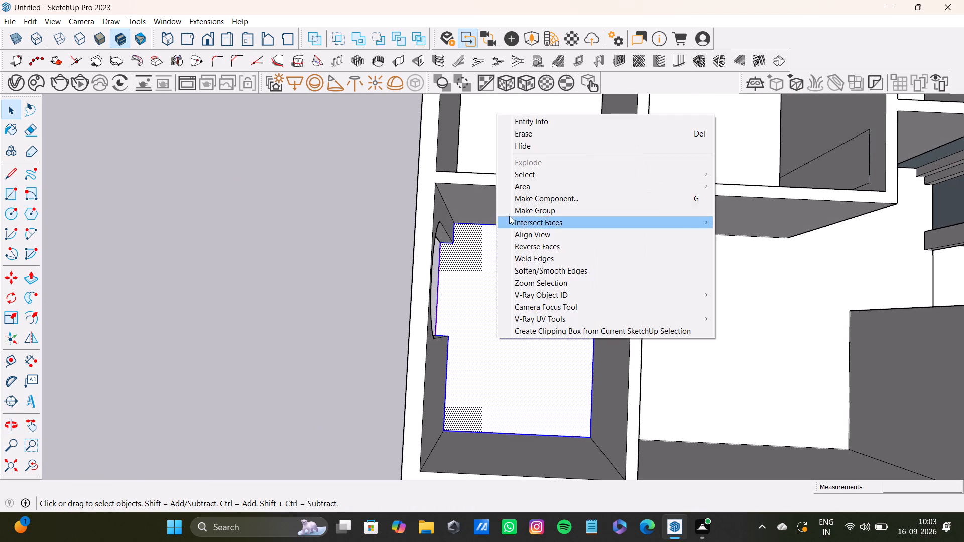
left_click(541, 213)
key("space")
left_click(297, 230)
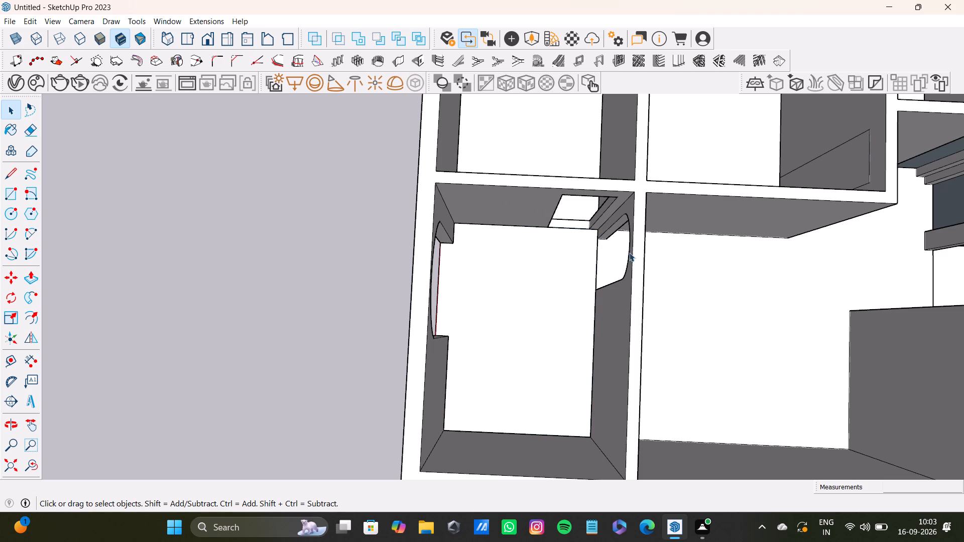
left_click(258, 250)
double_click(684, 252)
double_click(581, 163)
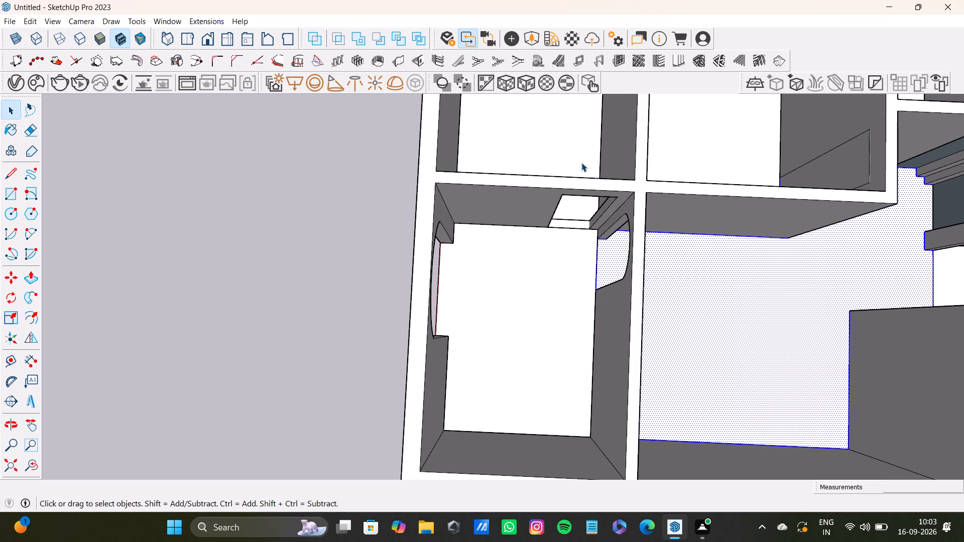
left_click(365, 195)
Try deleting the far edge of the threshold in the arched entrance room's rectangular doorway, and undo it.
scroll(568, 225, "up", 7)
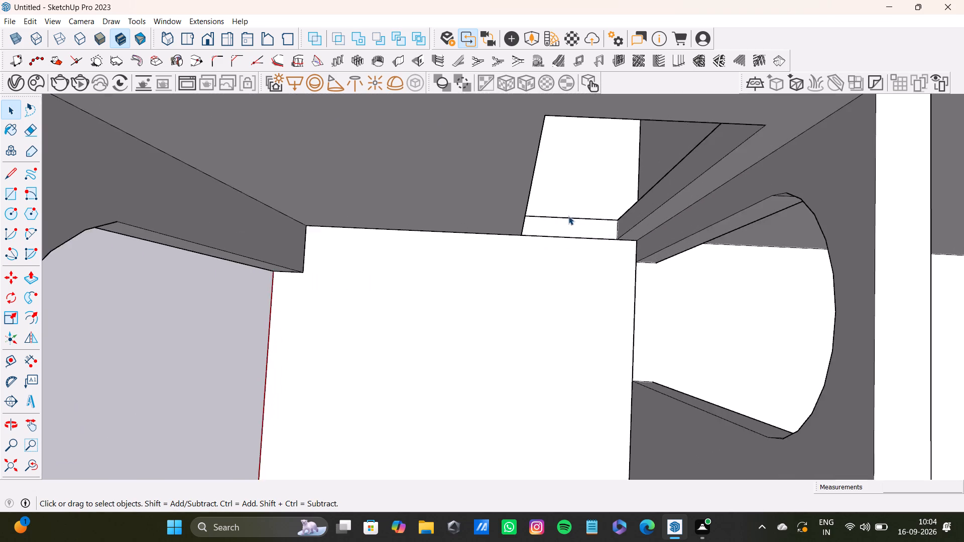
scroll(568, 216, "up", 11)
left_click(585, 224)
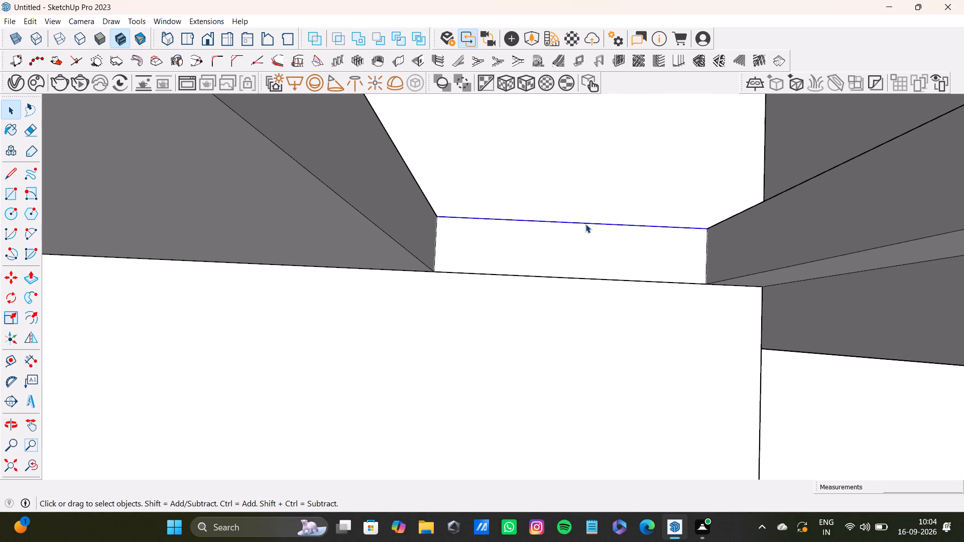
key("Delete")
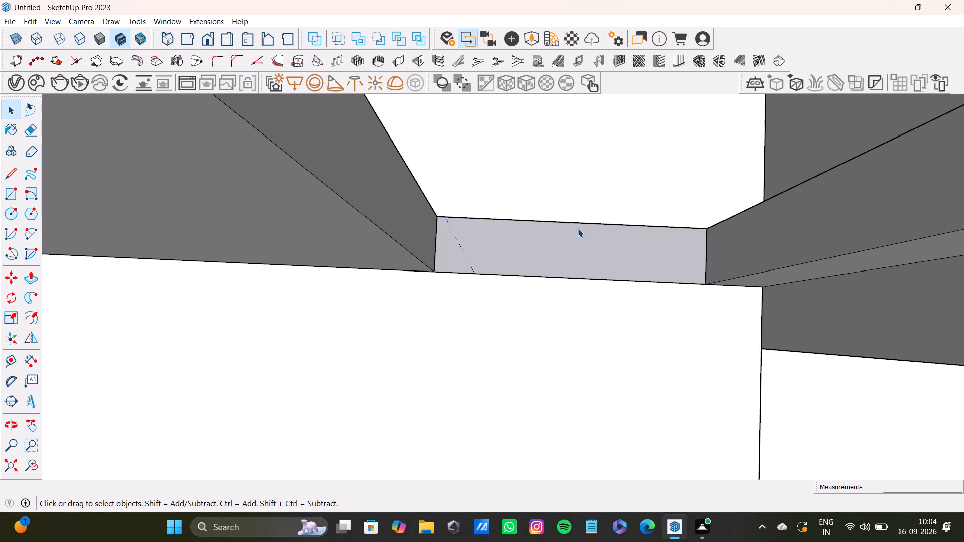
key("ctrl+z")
Delete the far edge of the threshold in the arched entrance room's rectangular doorway.
left_click(585, 222)
key("Delete")
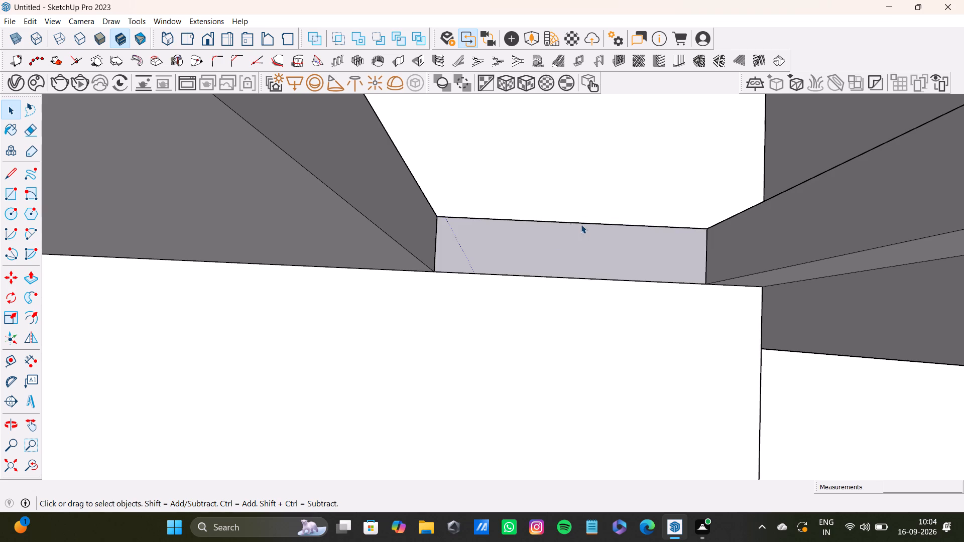
Undo the deletion of the threshold's far edge in the arched entrance room's rectangular doorway.
key("ctrl+z")
Delete the three faces closing the rectangular doorways around the inner end of the central hall.
scroll(562, 233, "down", 16)
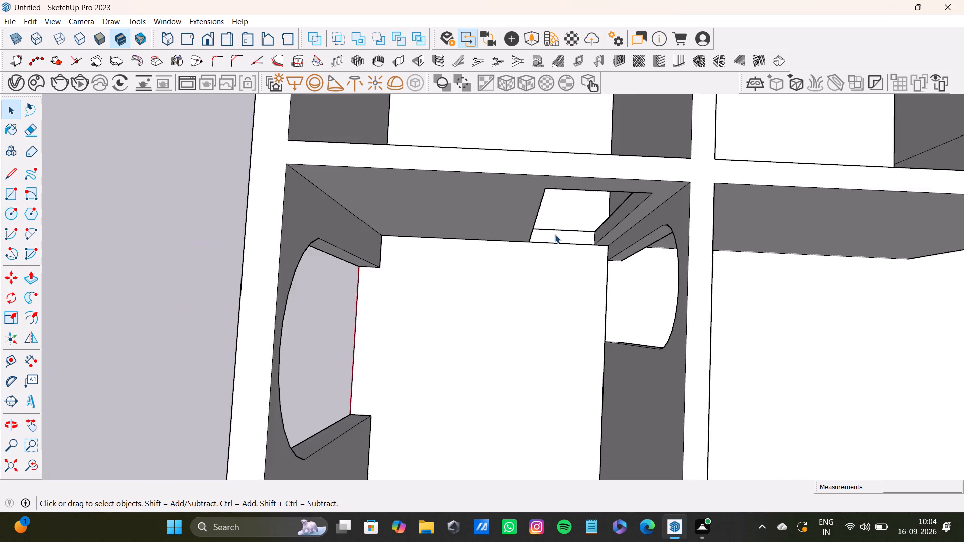
scroll(555, 234, "down", 9)
middle_click_drag(552, 236, 387, 246, "shift")
scroll(530, 226, "up", 9)
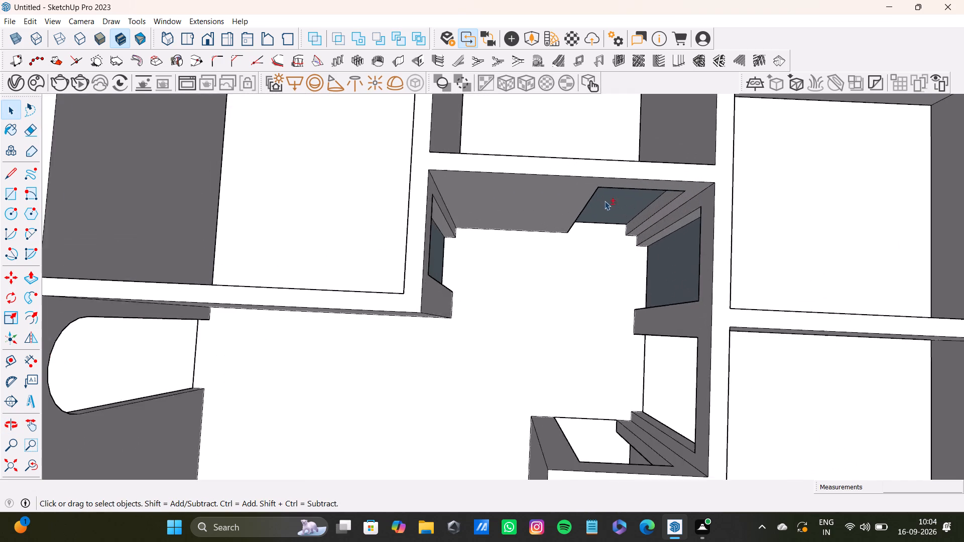
middle_click_drag(605, 201, 517, 228, "shift")
middle_click_drag(520, 236, 457, 213)
left_click(360, 248)
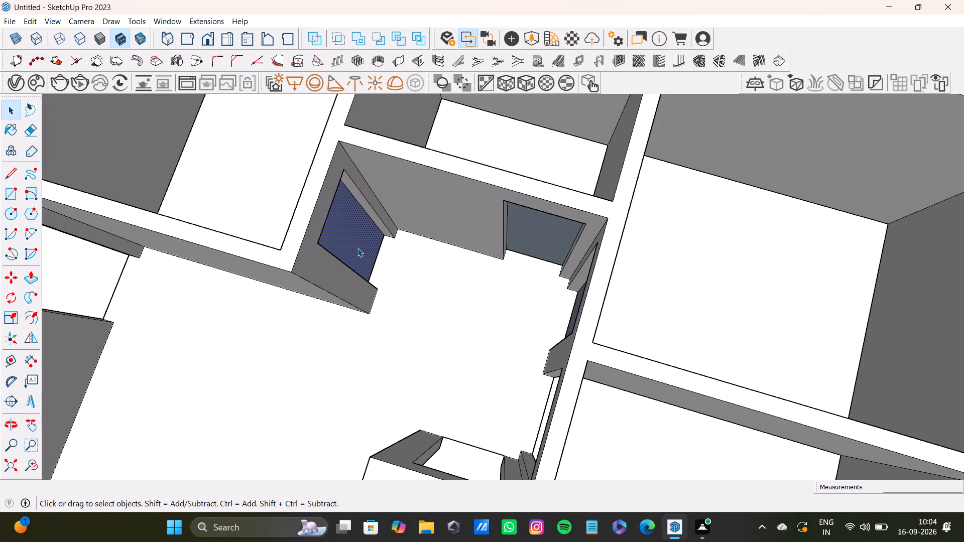
key("Delete")
left_click(547, 229)
key("Delete")
middle_click_drag(535, 316, 749, 295)
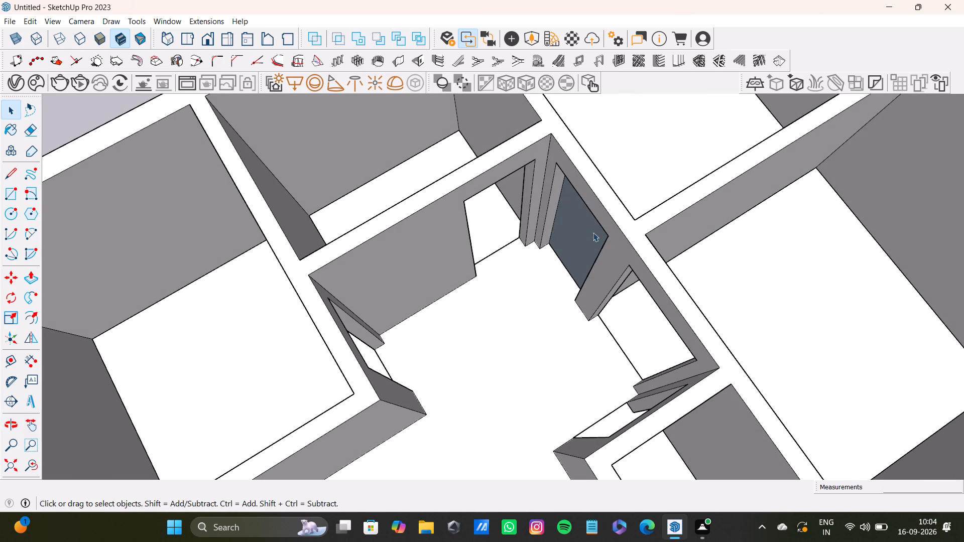
left_click(587, 231)
key("Delete")
Group the central hall's floor face together with its bounding edges, then clear the selection.
scroll(593, 259, "down", 5)
middle_click_drag(598, 278, 826, 327)
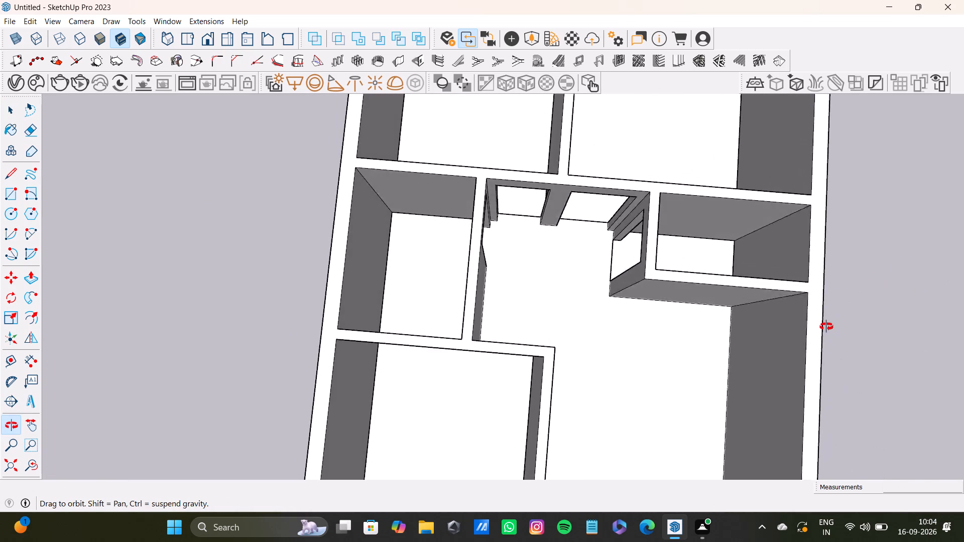
middle_click_drag(826, 327, 436, 277)
scroll(537, 223, "down", 8)
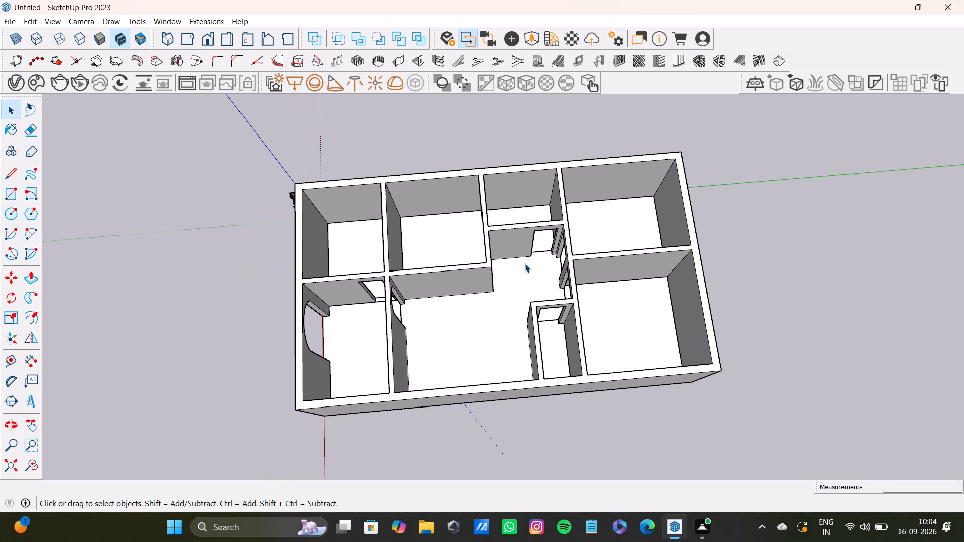
double_click(523, 265)
scroll(586, 362, "down", 4)
middle_click_drag(557, 322, 554, 303, "shift")
scroll(543, 298, "up", 3)
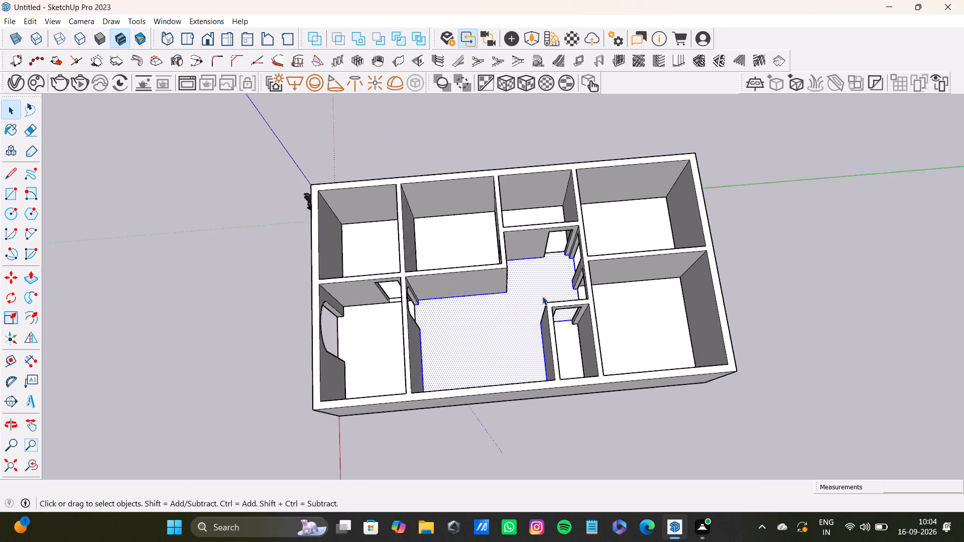
scroll(542, 296, "up", 6)
scroll(420, 331, "down", 3)
middle_click_drag(420, 330, 419, 255, "shift")
right_click(408, 273)
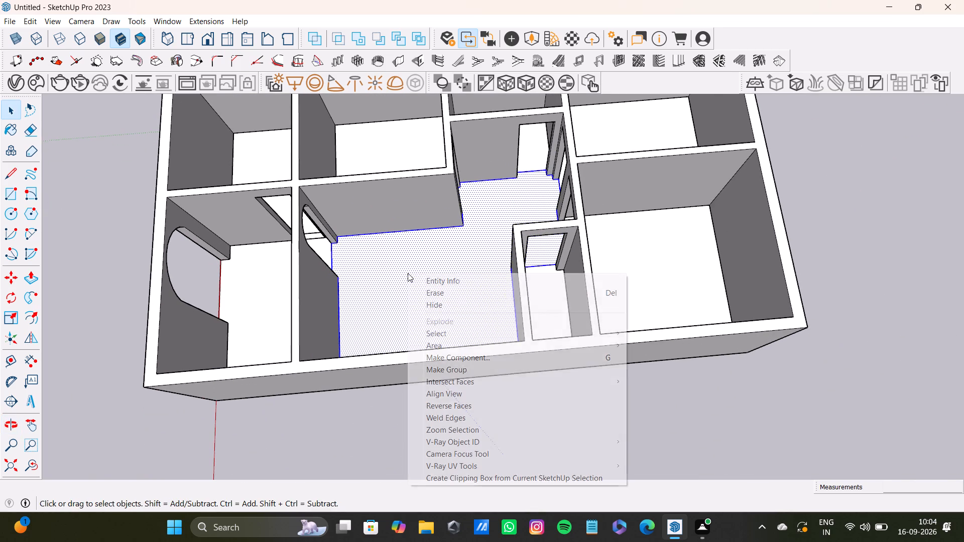
left_click(476, 374)
key("space")
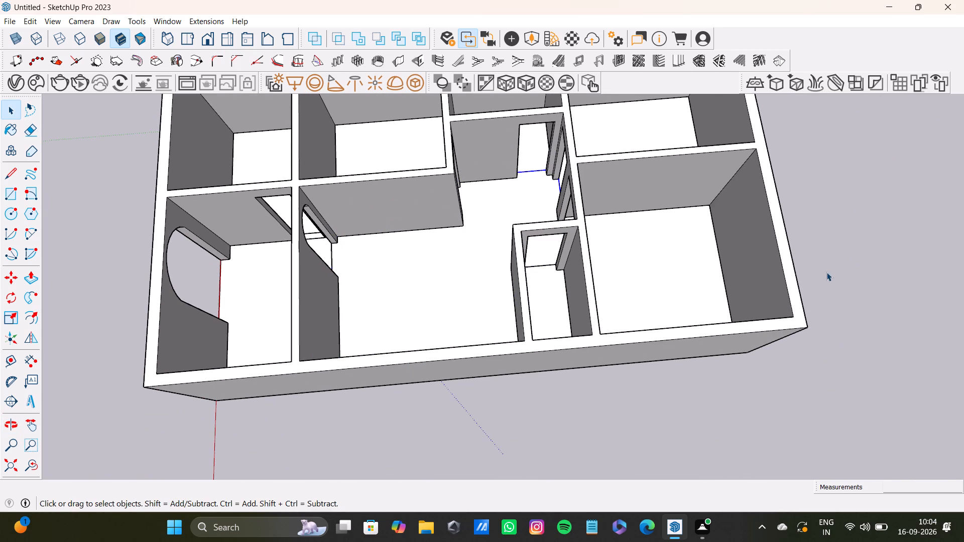
left_click(878, 220)
Examine the whole house from several angles to check the rooms, doorways and arched entrances.
scroll(565, 251, "down", 4)
middle_click_drag(449, 278, 447, 400, "shift")
middle_click_drag(445, 410, 345, 177)
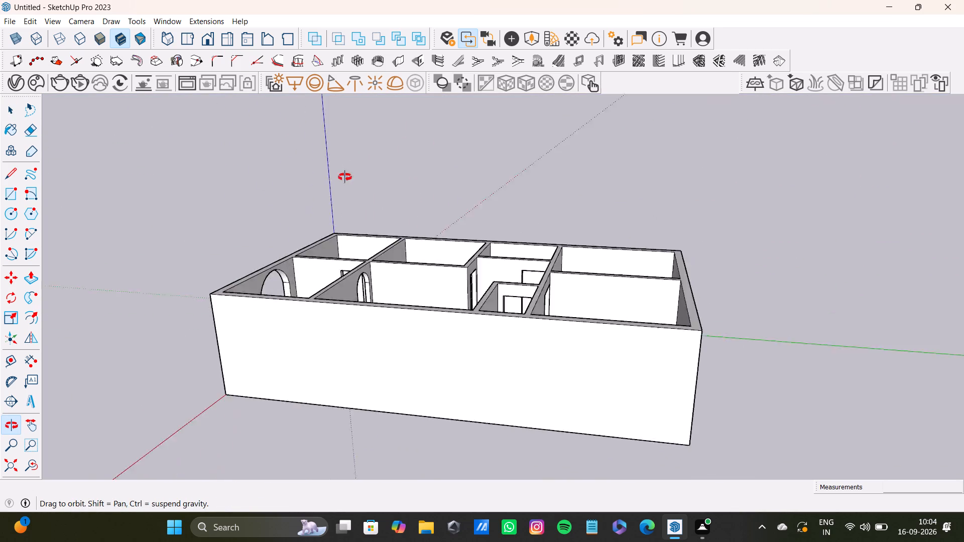
middle_click_drag(345, 177, 269, 352)
scroll(512, 277, "up", 4)
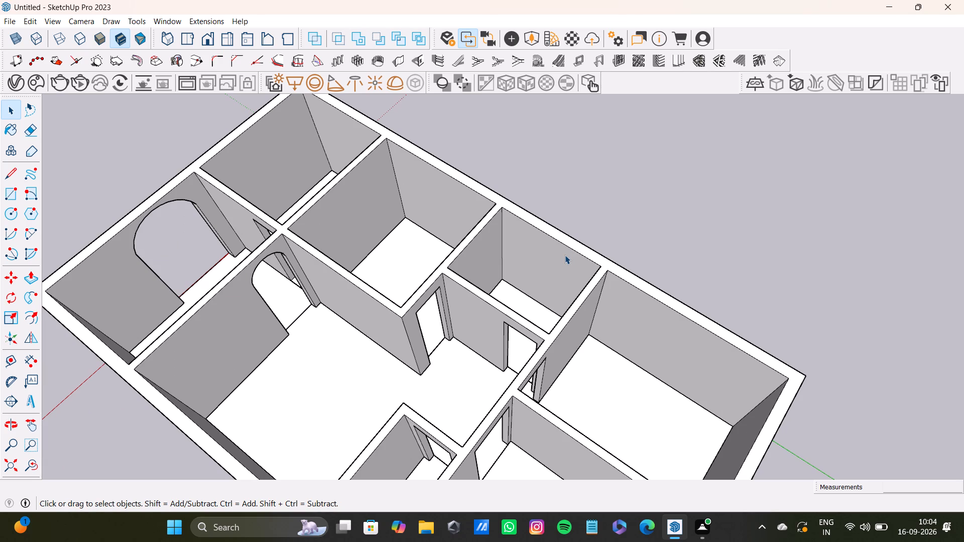
scroll(397, 280, "down", 9)
middle_click_drag(392, 324, 493, 207, "shift")
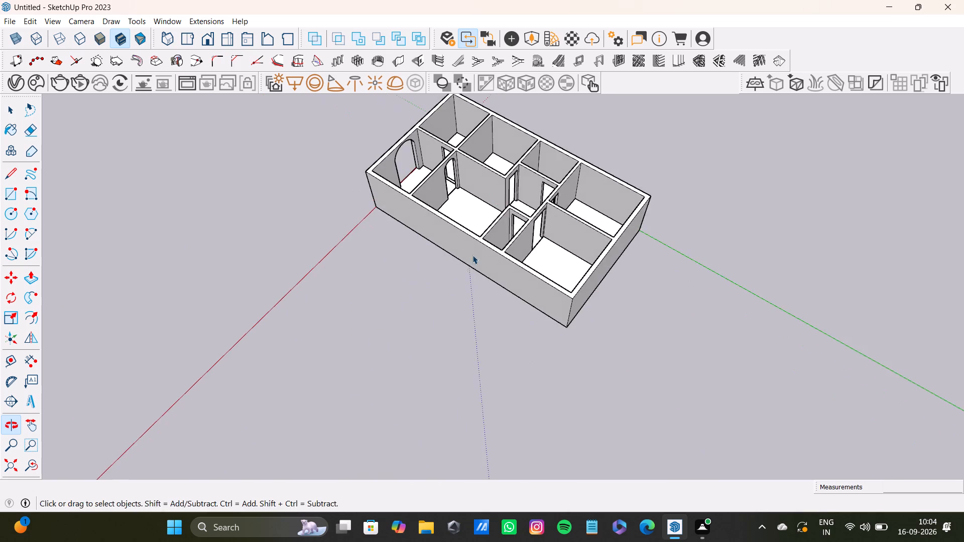
middle_click_drag(471, 263, 562, 114)
scroll(402, 243, "up", 4)
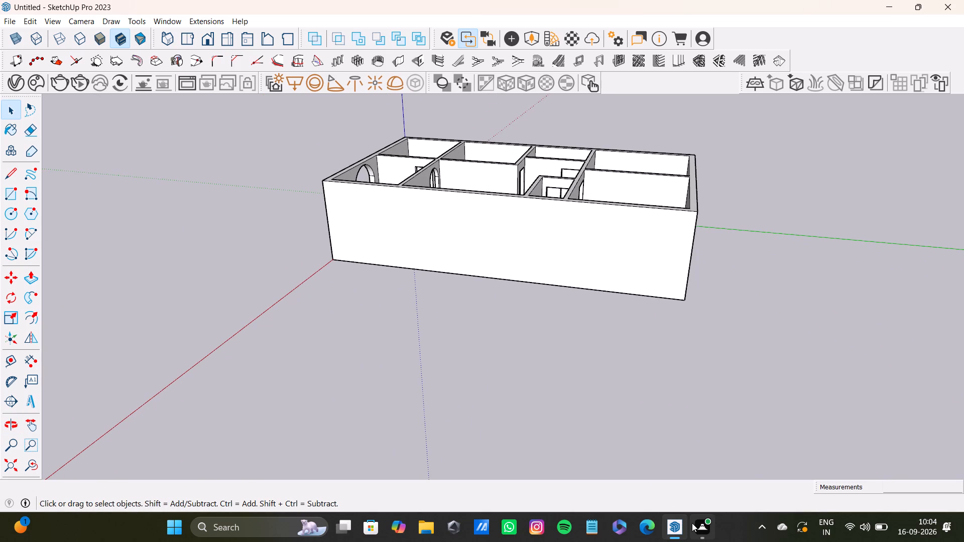
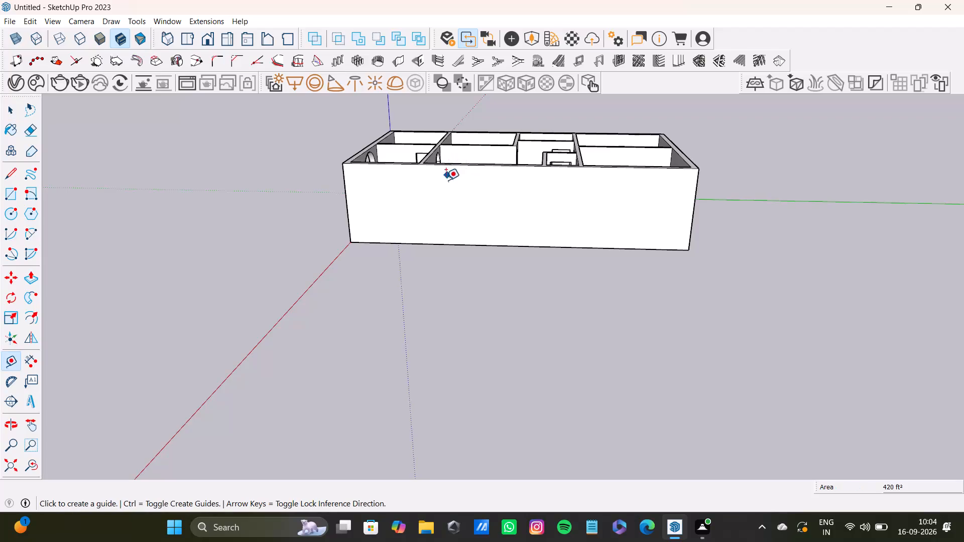
Place a horizontal guide 2' below the top edge of the long outer wall's exterior face.
scroll(443, 187, "down", 3)
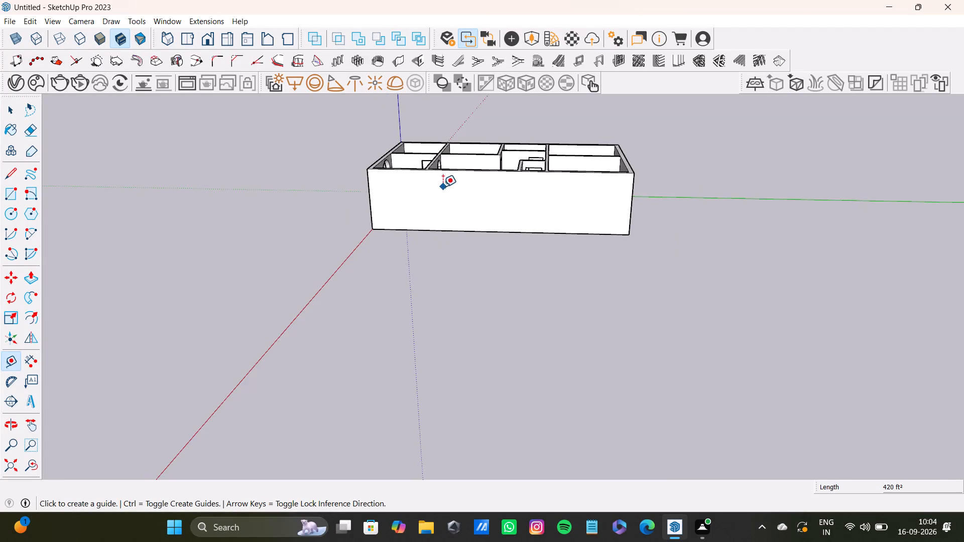
middle_click_drag(443, 187, 404, 288, "shift")
middle_click_drag(401, 290, 399, 158)
scroll(431, 225, "up", 10)
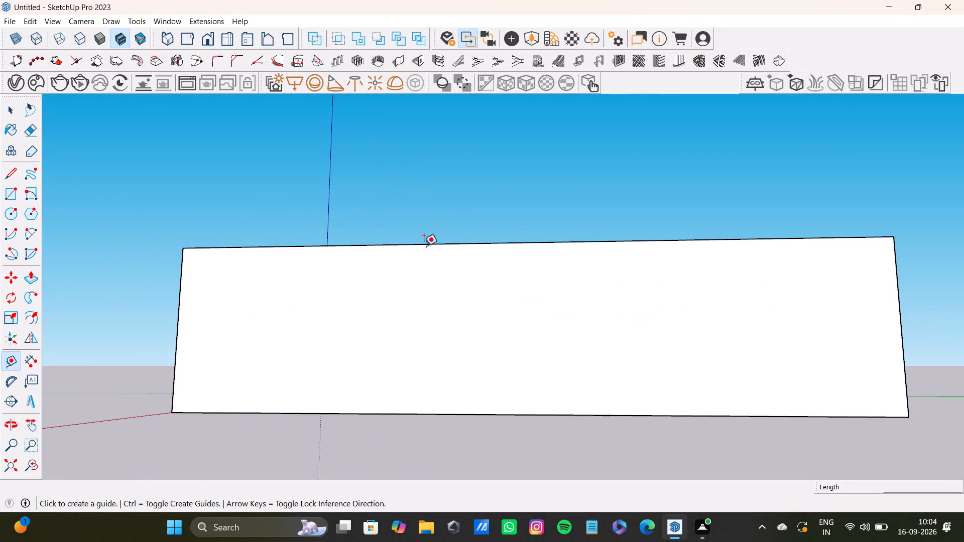
left_click(436, 240)
key("v")
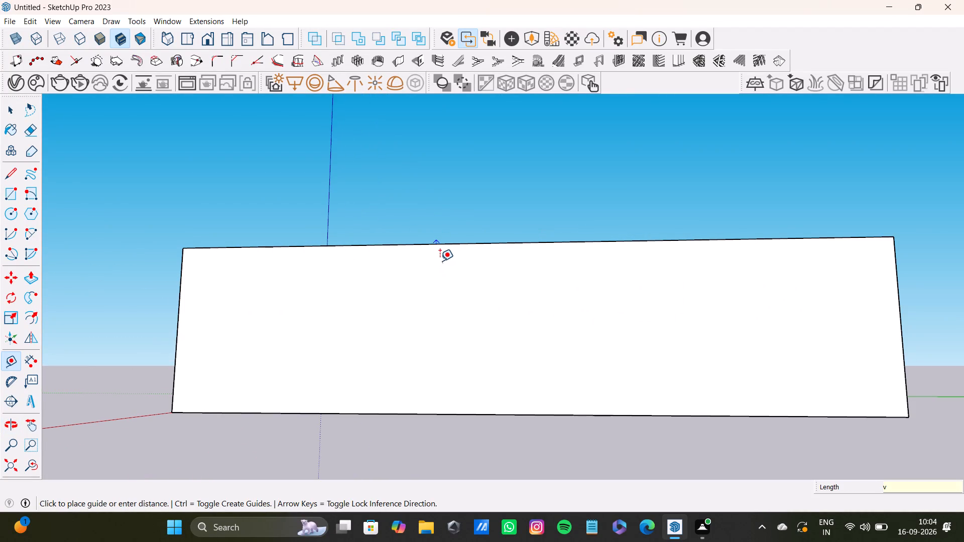
key("space")
key("t")
left_click(454, 242)
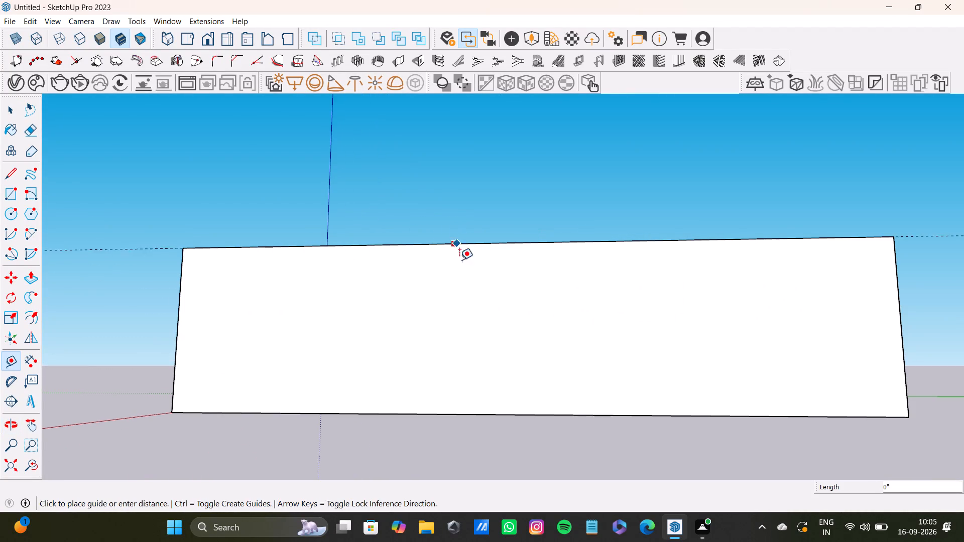
scroll(477, 302, "down", 3)
middle_click_drag(489, 305, 486, 392, "shift")
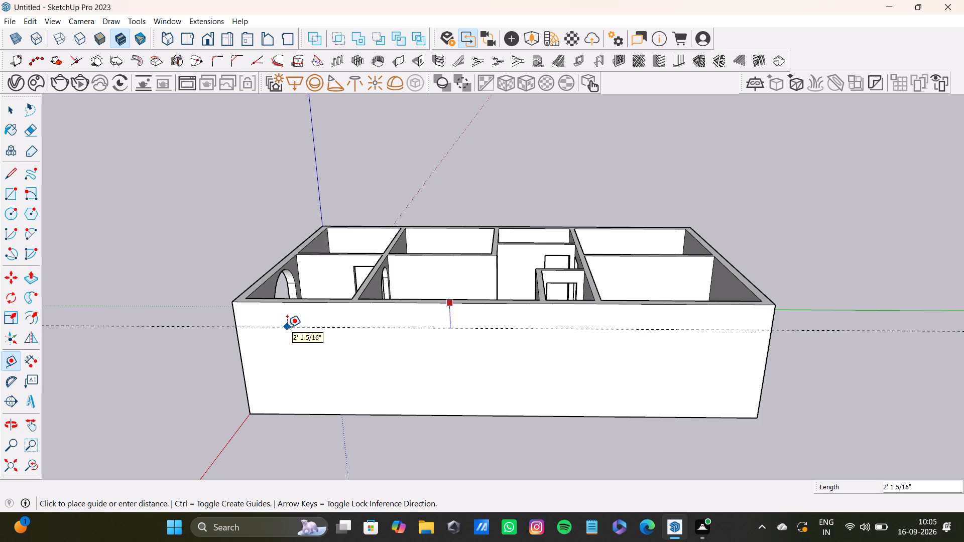
type("w2")
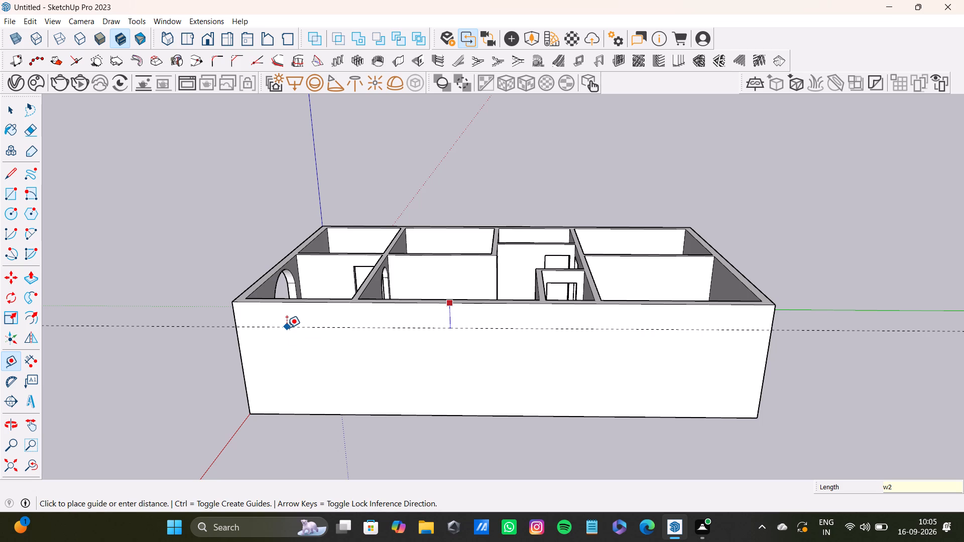
key("BackSpace")
key("2")
key("apostrophe")
key("Return")
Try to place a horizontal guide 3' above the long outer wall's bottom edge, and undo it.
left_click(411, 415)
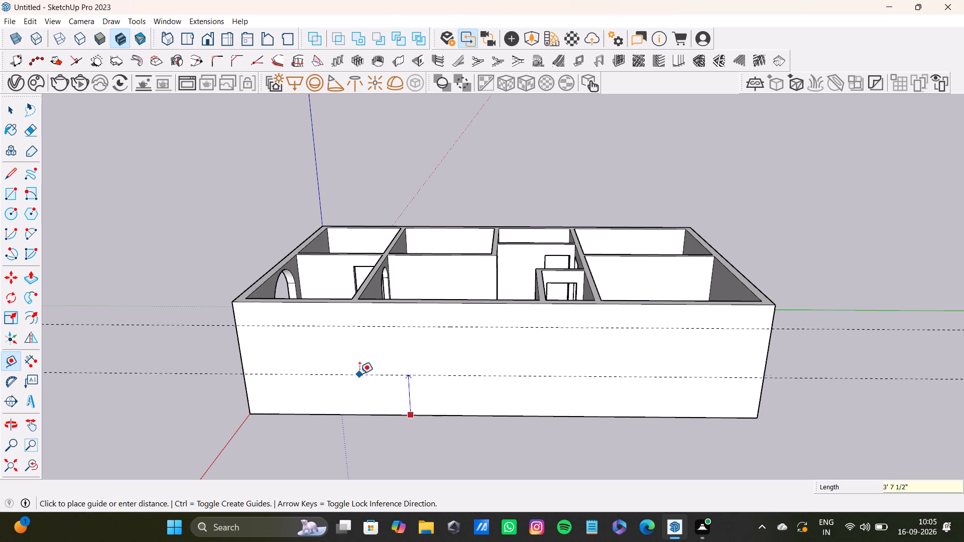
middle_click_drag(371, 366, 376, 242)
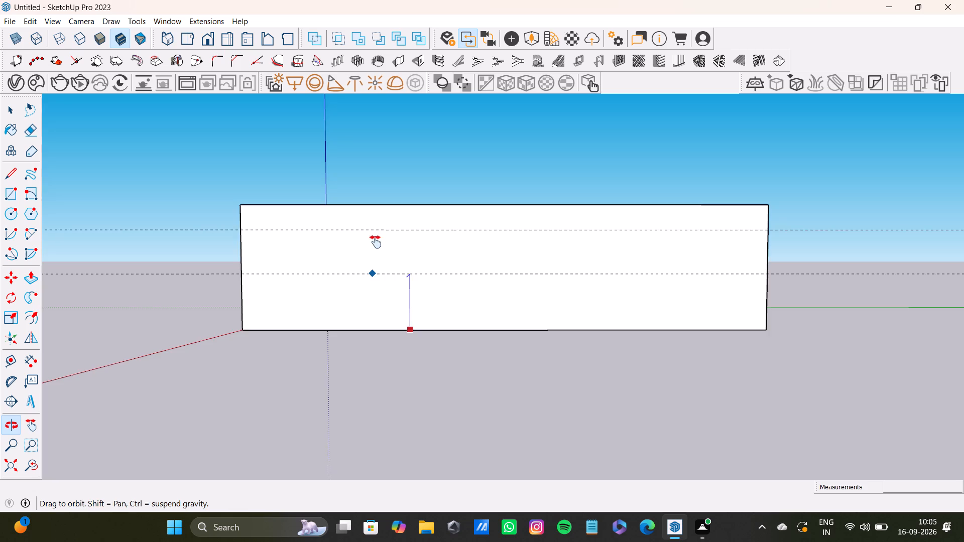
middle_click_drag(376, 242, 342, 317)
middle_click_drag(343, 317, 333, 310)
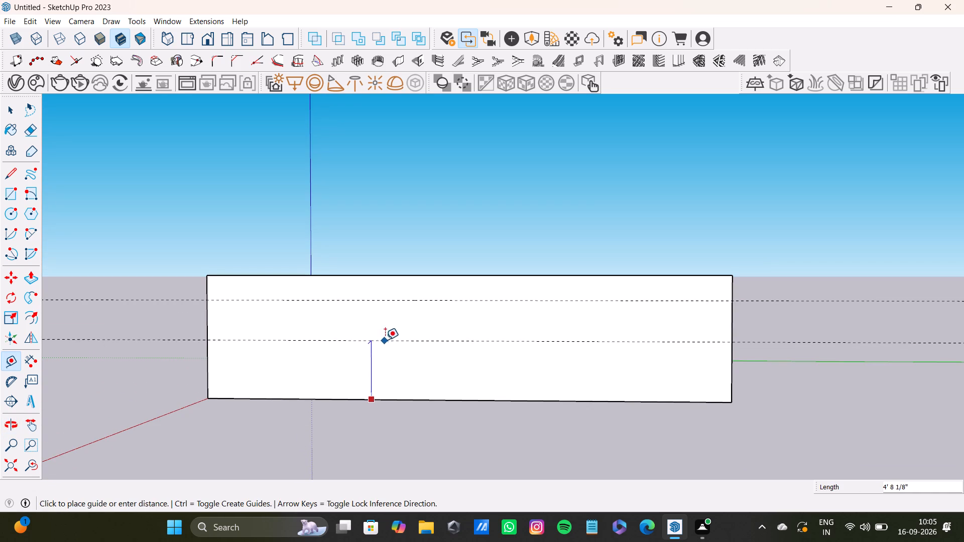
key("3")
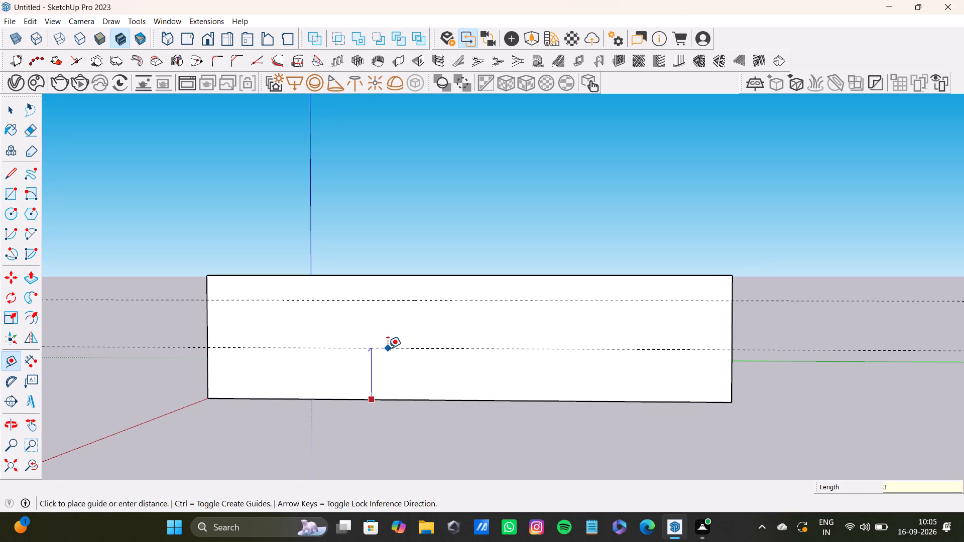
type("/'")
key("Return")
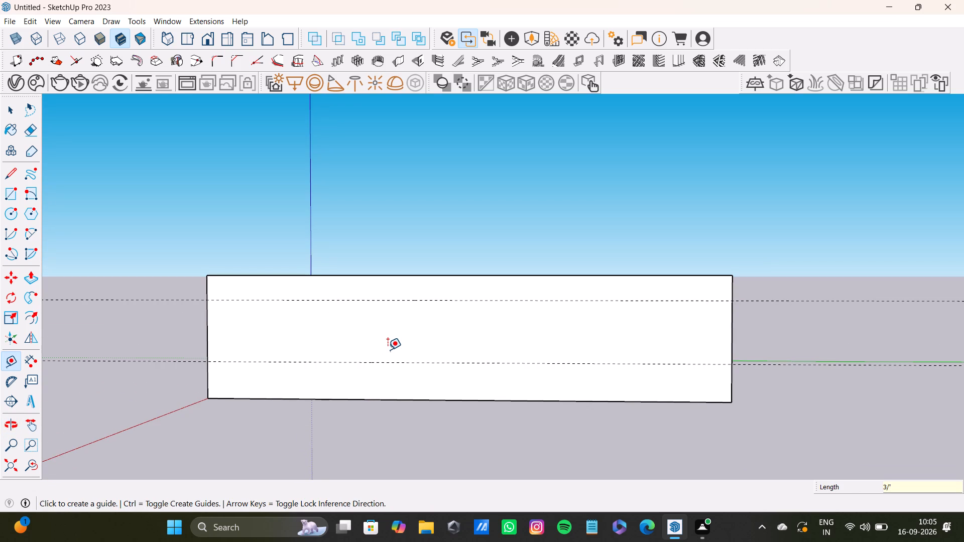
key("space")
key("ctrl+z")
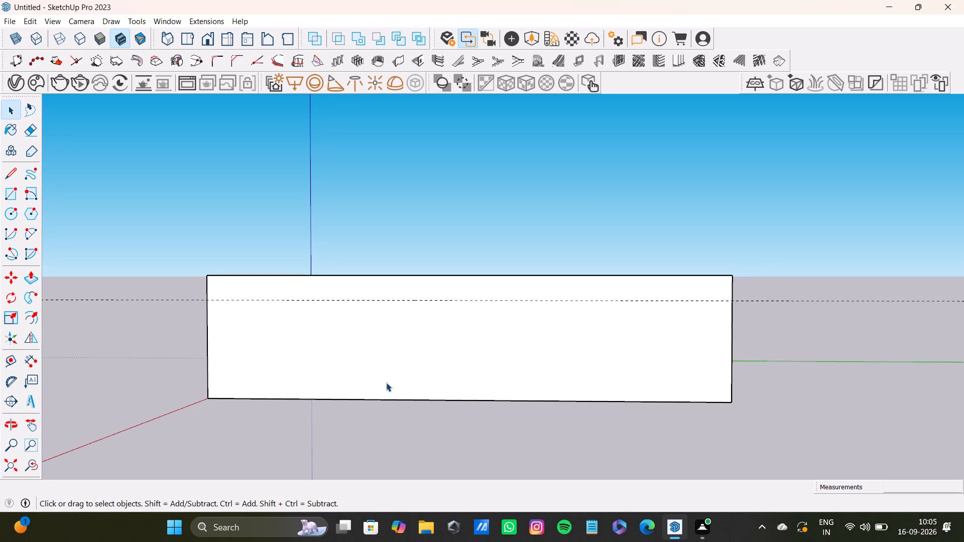
Place a horizontal guide 3' above the bottom edge of the long outer wall's exterior face.
key("t")
left_click(394, 399)
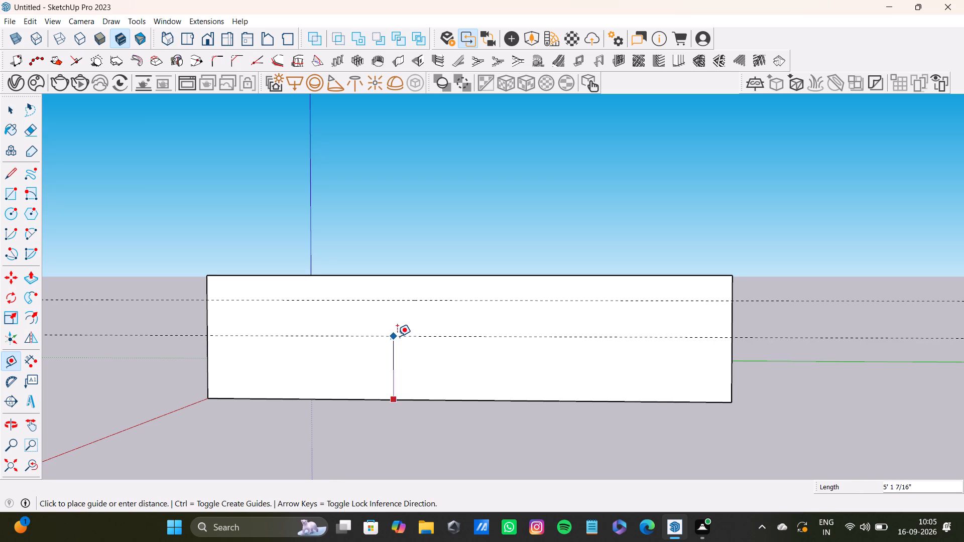
type("3'")
key("Return")
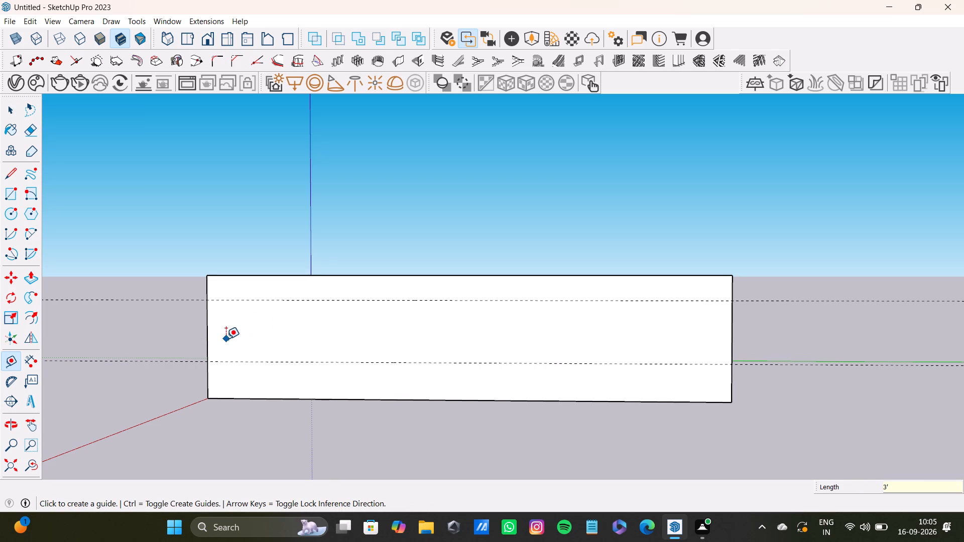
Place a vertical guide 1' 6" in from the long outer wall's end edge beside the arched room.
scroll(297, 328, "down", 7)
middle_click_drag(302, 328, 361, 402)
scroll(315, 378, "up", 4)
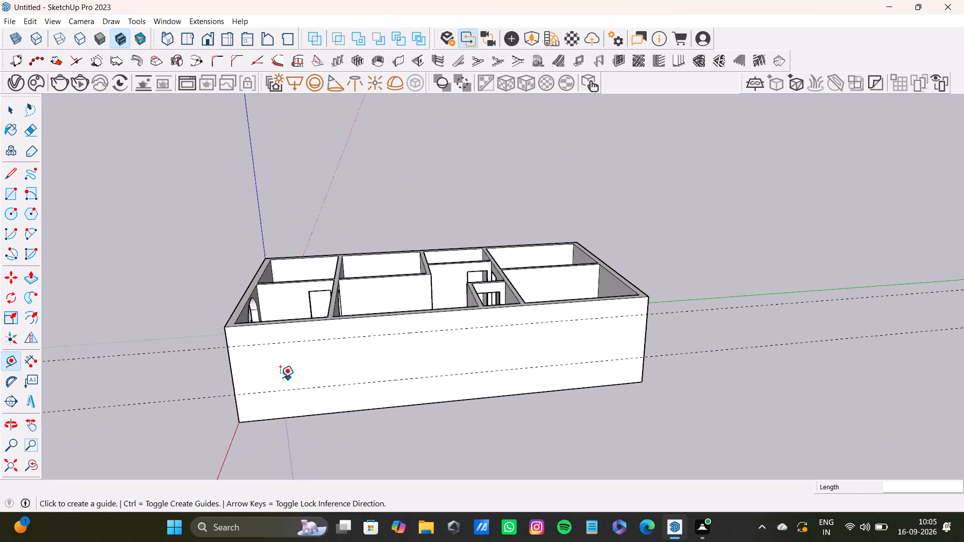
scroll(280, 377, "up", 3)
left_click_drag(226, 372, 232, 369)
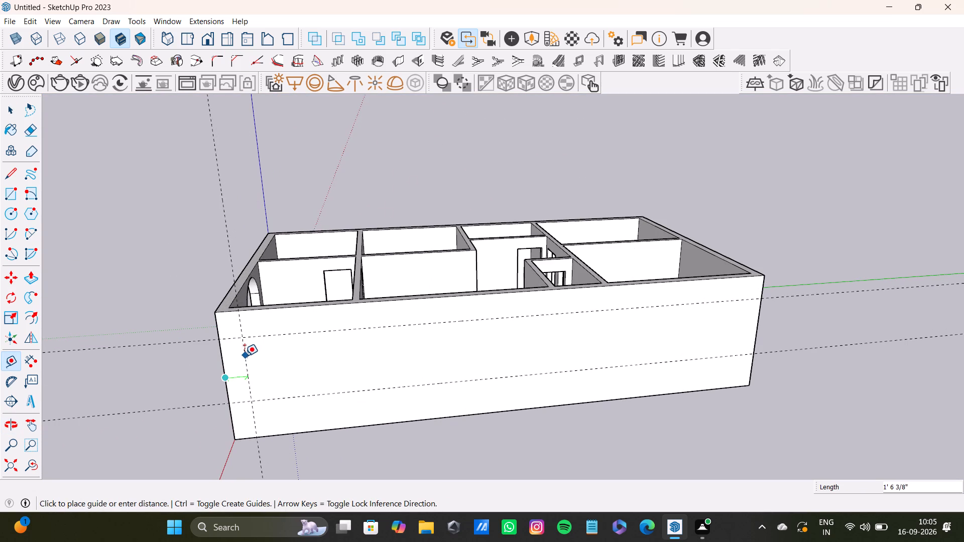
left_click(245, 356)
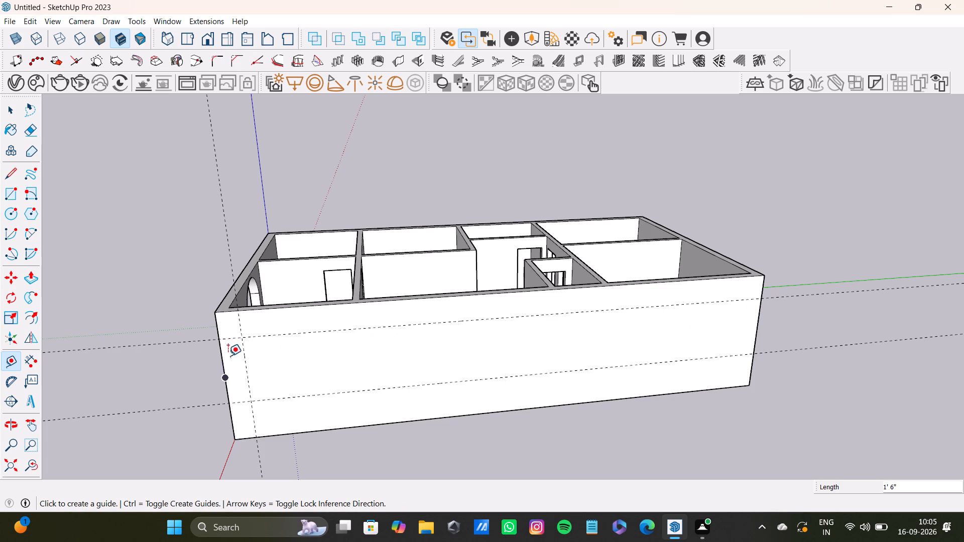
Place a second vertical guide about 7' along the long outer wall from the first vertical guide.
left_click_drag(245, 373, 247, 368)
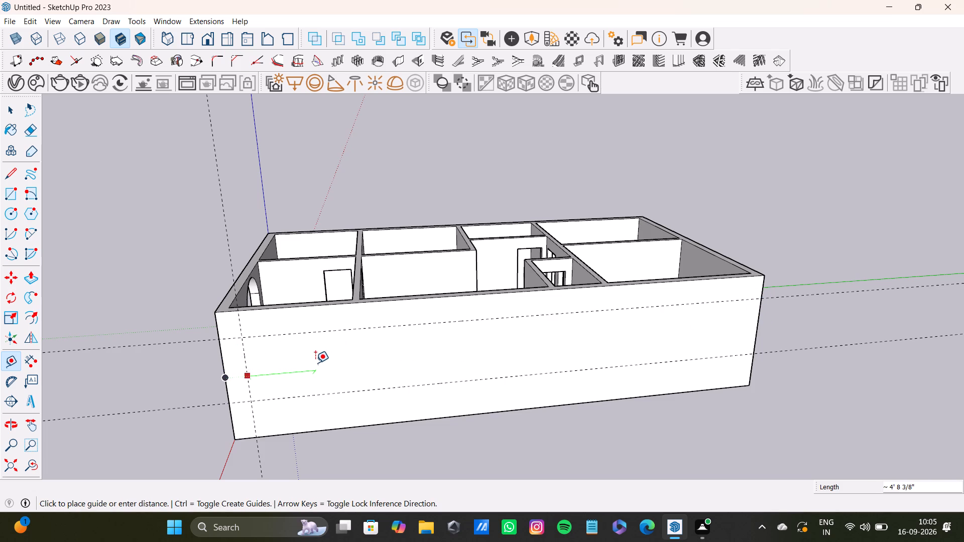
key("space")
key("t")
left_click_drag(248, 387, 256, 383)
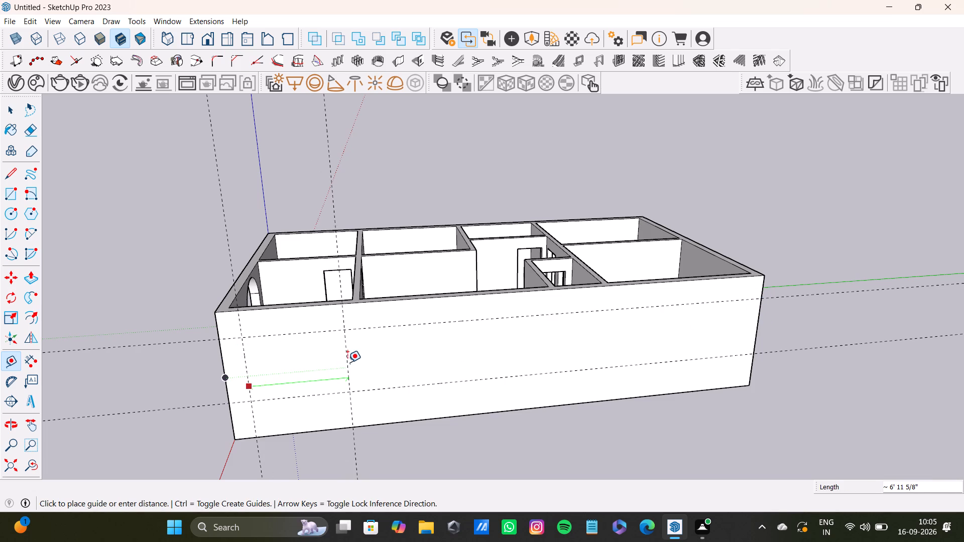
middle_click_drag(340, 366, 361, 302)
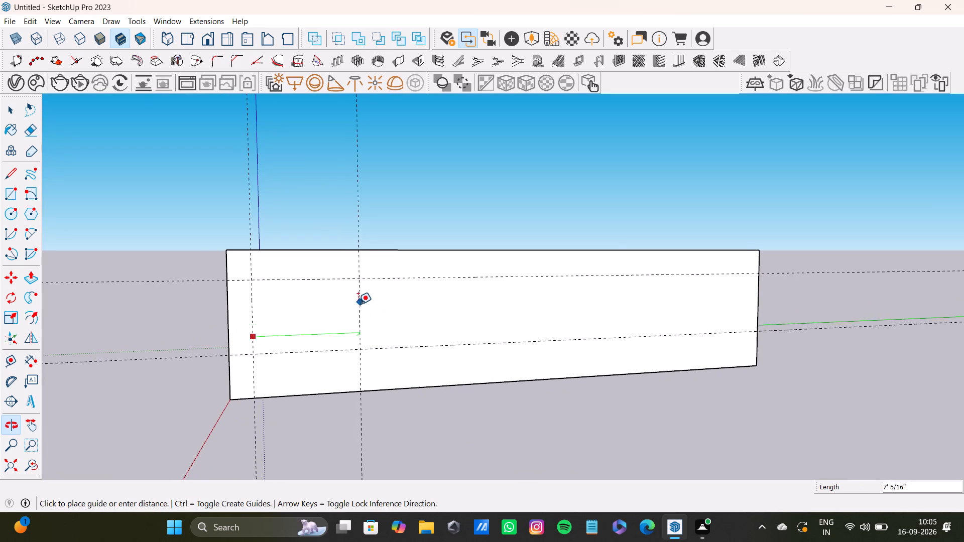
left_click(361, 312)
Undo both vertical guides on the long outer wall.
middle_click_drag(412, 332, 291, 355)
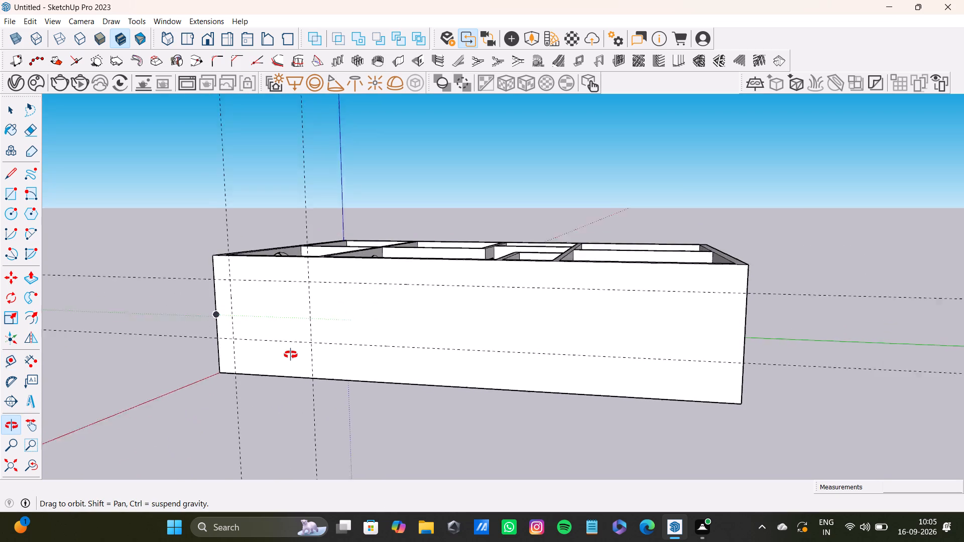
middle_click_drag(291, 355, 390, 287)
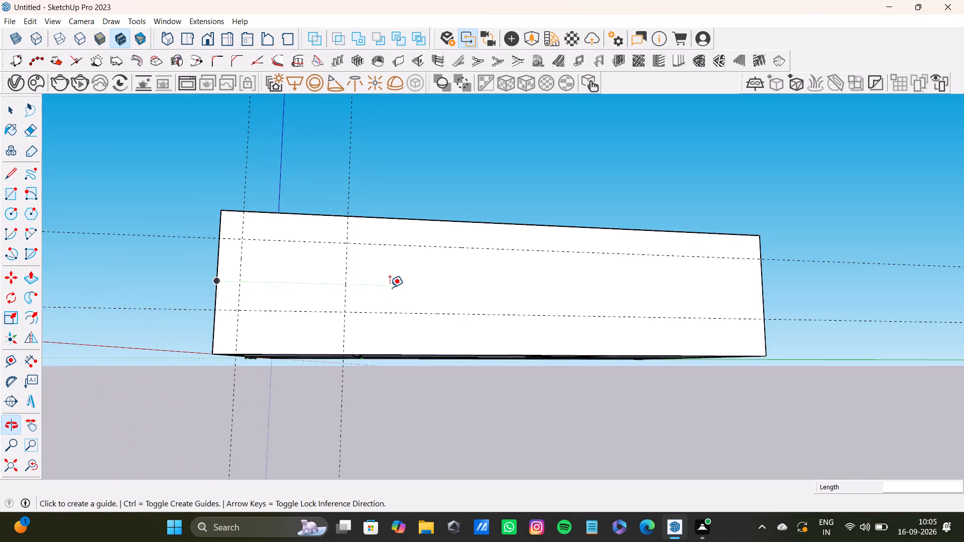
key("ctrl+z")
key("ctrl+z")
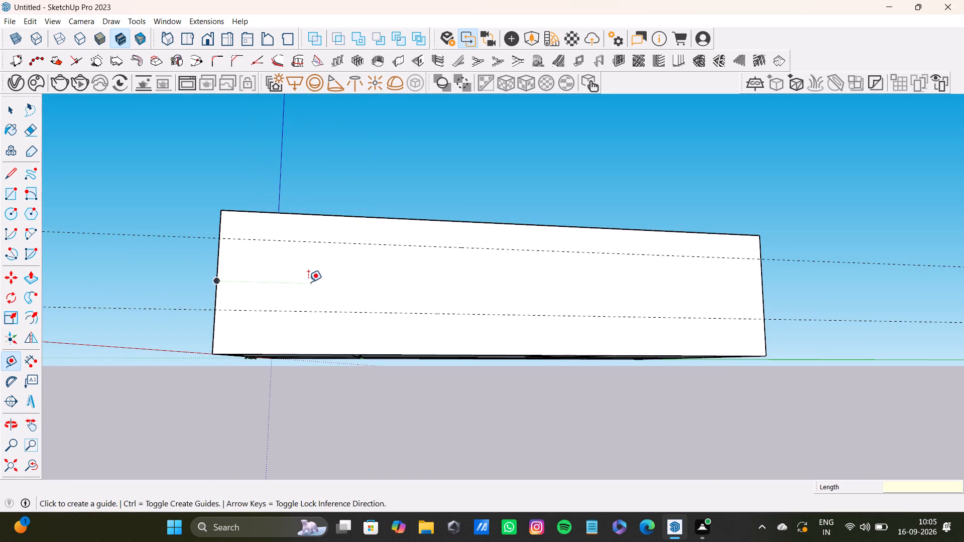
Place another horizontal guide about 8" directly above the 3' guide on the long outer wall.
left_click(261, 310)
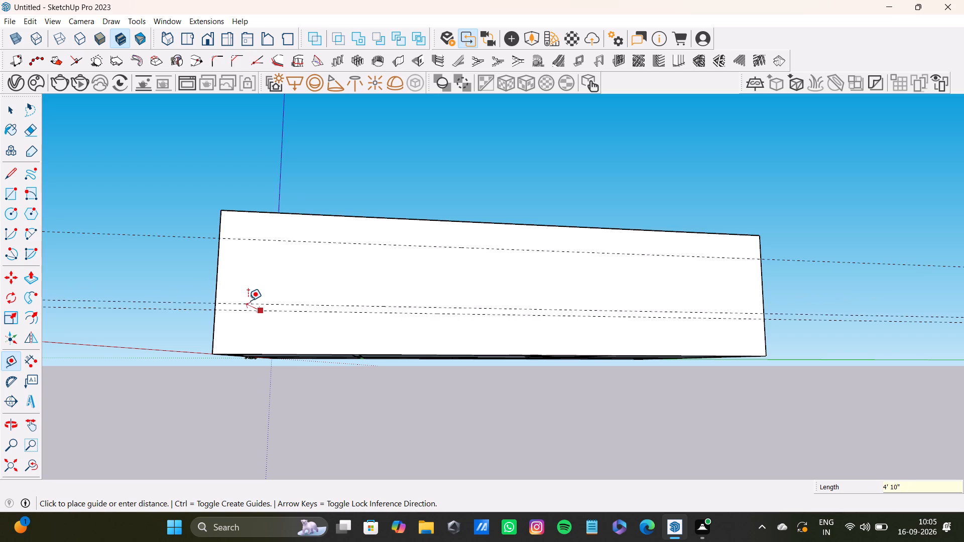
scroll(259, 294, "up", 3)
key("Up")
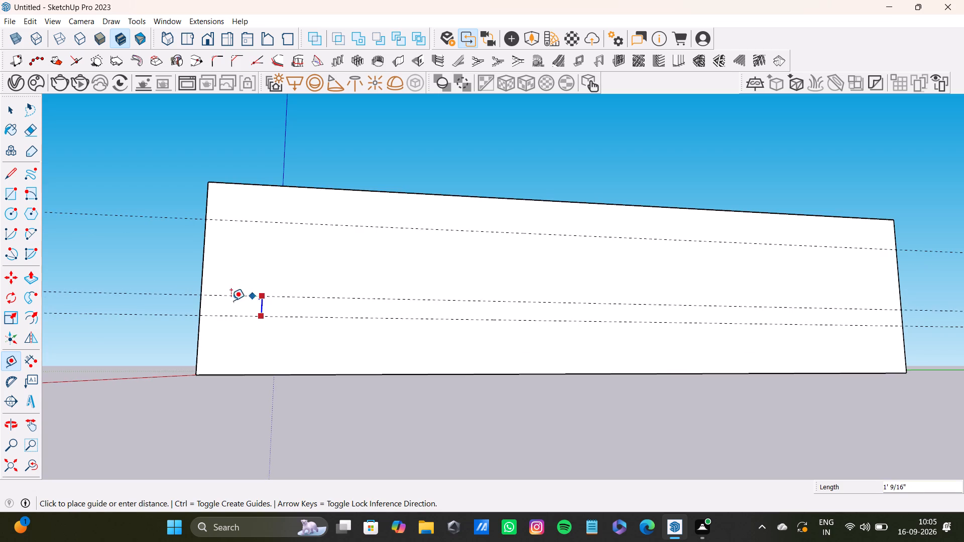
scroll(234, 303, "up", 5)
middle_click_drag(248, 298, 192, 369)
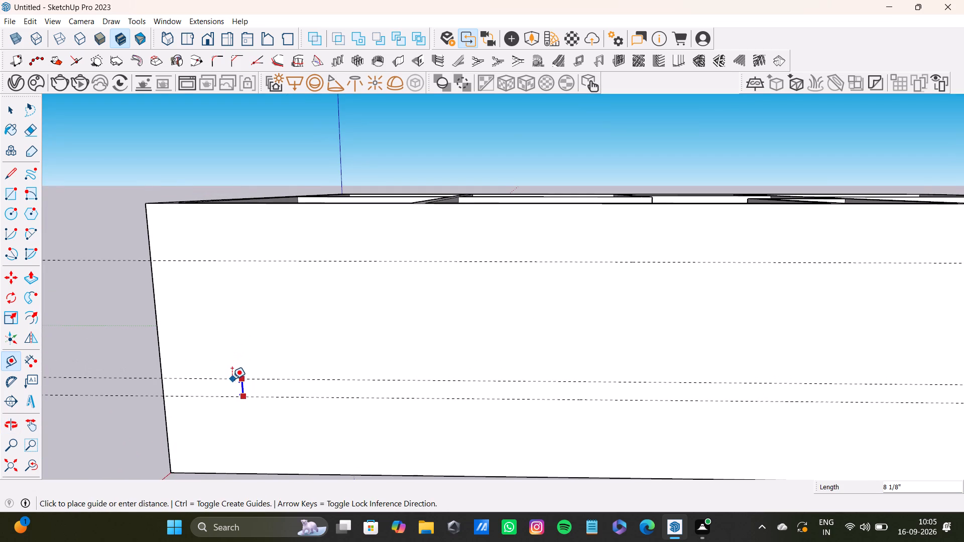
left_click(232, 379)
scroll(257, 367, "down", 8)
key("space")
Place a vertical guide about 1' 10" in from the long outer wall's end edge beside the arched room.
middle_click_drag(269, 360, 301, 332, "shift")
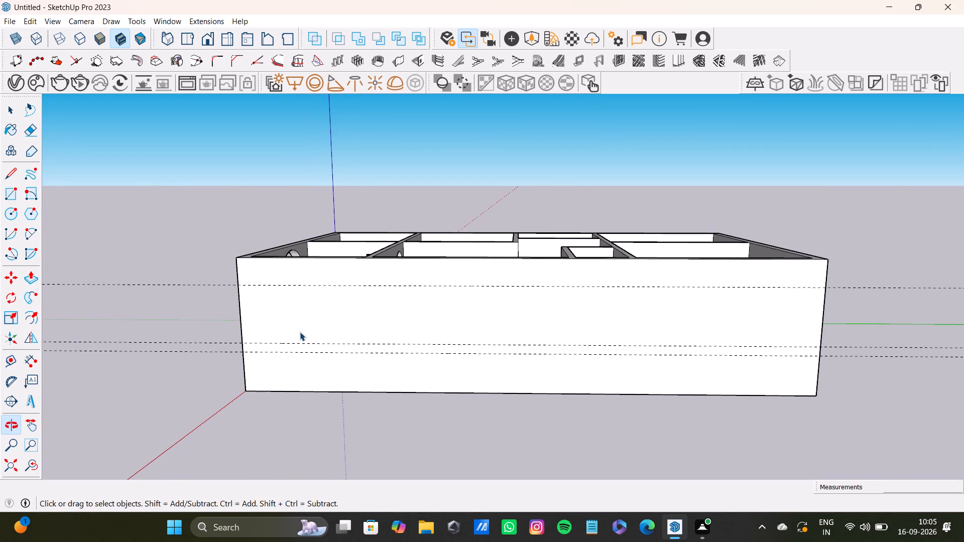
key("t")
scroll(260, 337, "up", 6)
left_click(235, 321)
scroll(358, 332, "down", 2)
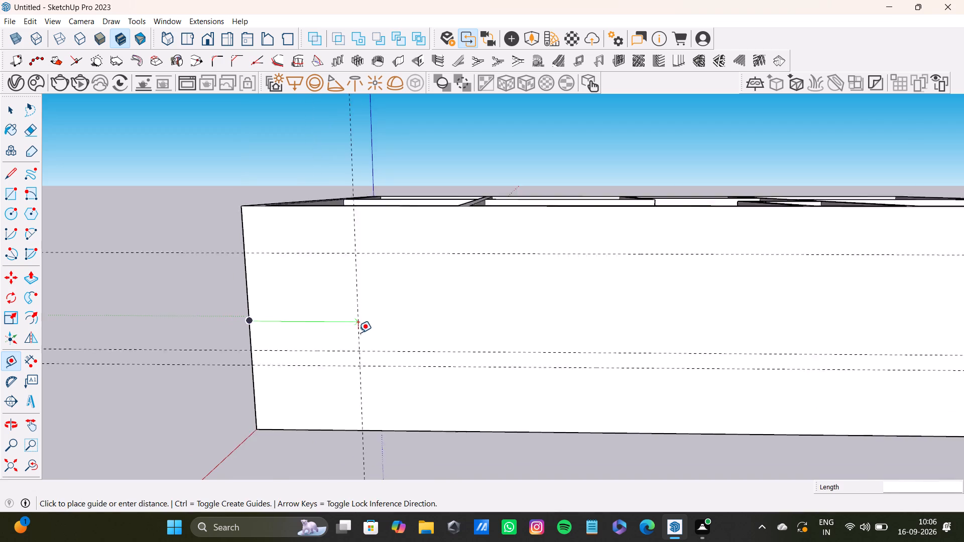
scroll(358, 333, "down", 1)
middle_click_drag(353, 333, 395, 370)
middle_click_drag(339, 367, 369, 356)
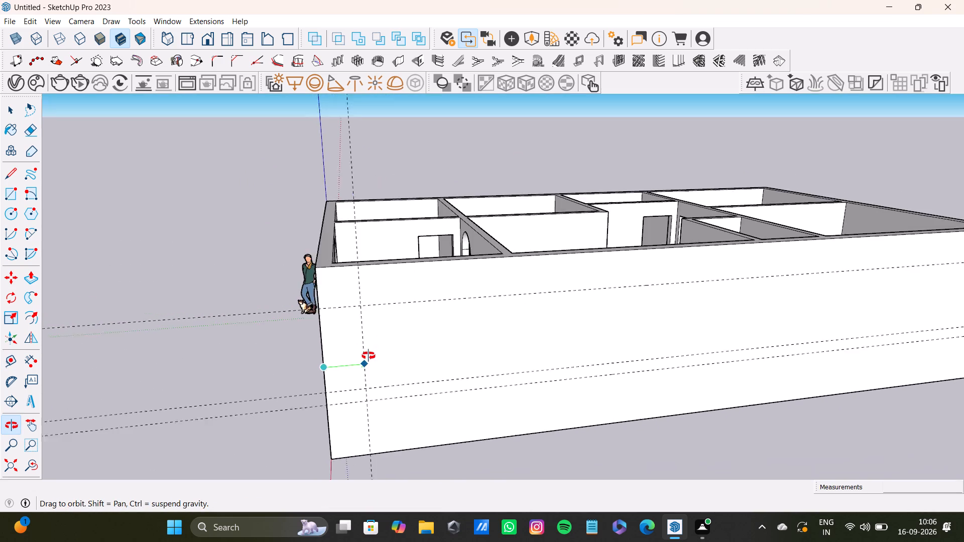
middle_click_drag(369, 356, 356, 328)
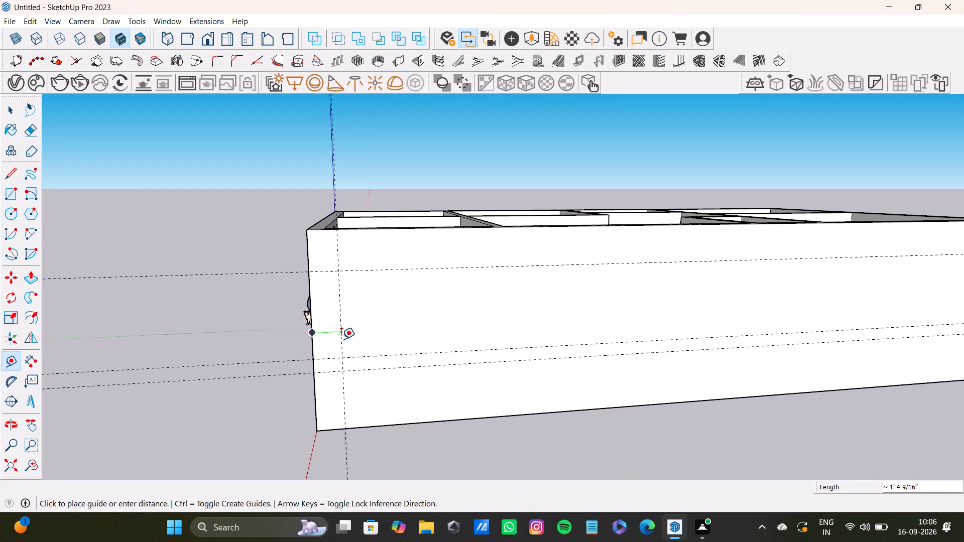
left_click(350, 330)
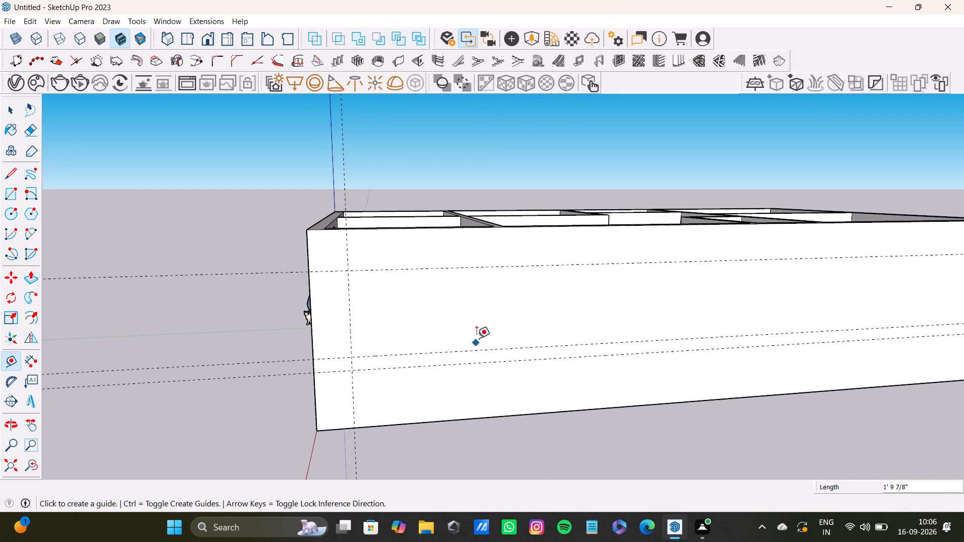
Place a second vertical guide about 6' 1" along the long outer wall from the first vertical guide.
middle_click_drag(476, 336, 417, 378)
left_click_drag(300, 347, 306, 345)
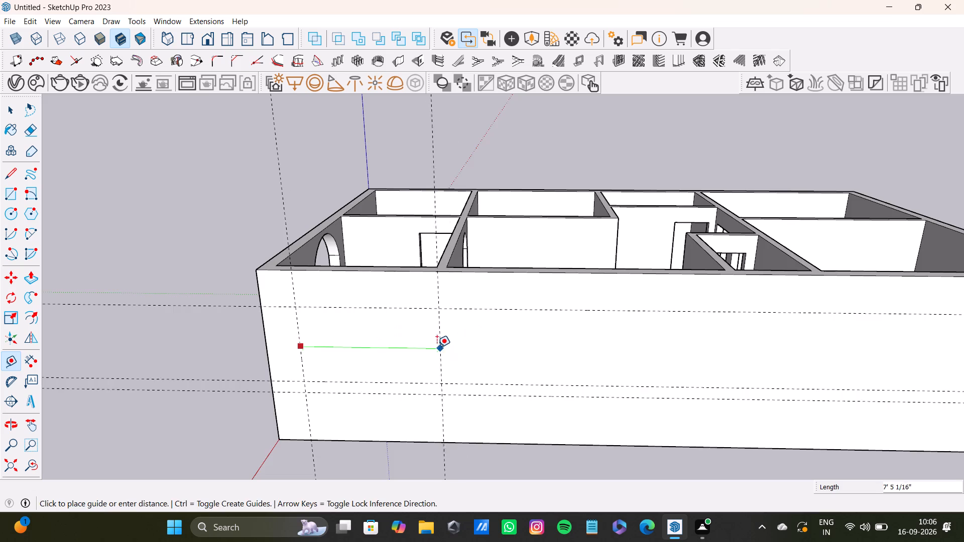
middle_click_drag(435, 347, 469, 322)
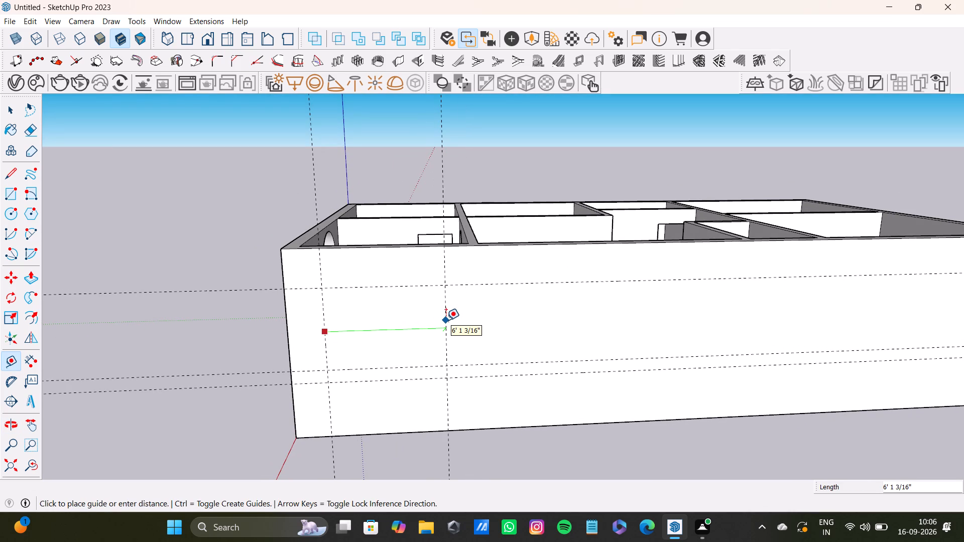
left_click(446, 320)
scroll(445, 326, "down", 8)
middle_click_drag(456, 331, 315, 350, "shift")
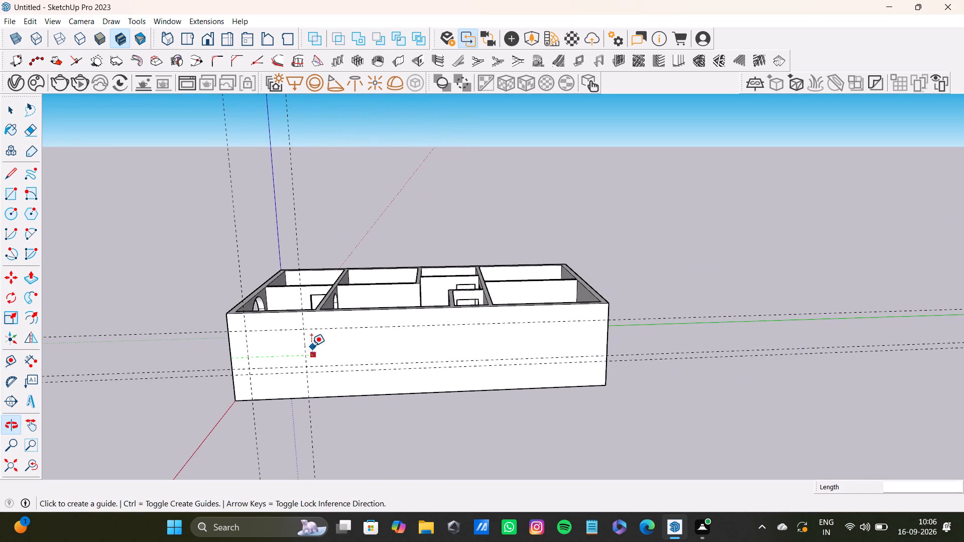
Place a third vertical guide on the long outer wall, a short distance beyond the second one and just past the first cross partition.
scroll(315, 340, "up", 10)
left_click(298, 364)
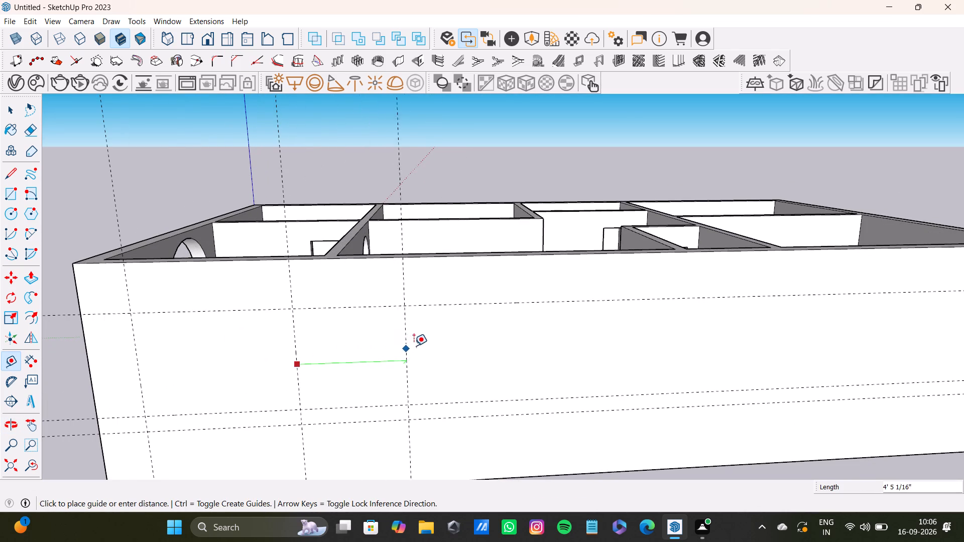
middle_click(416, 345)
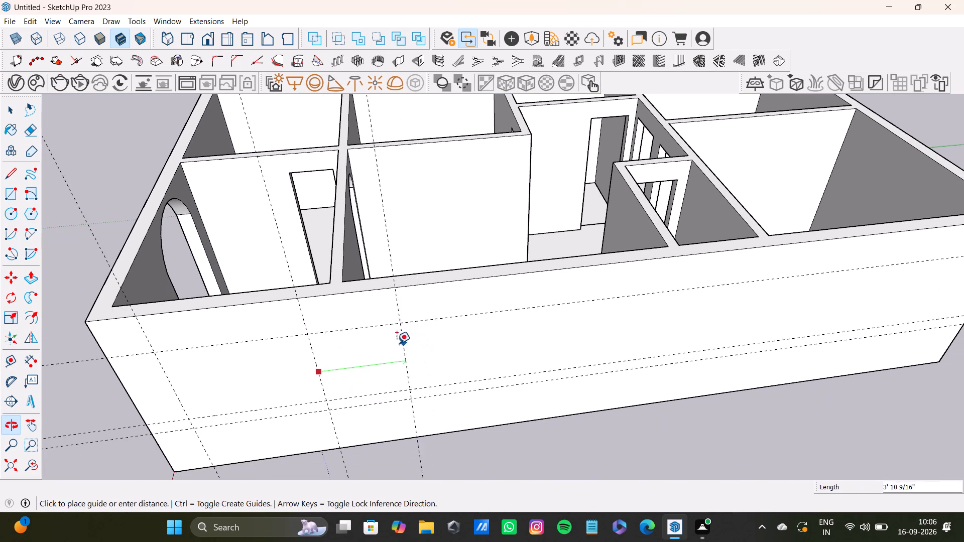
left_click(366, 349)
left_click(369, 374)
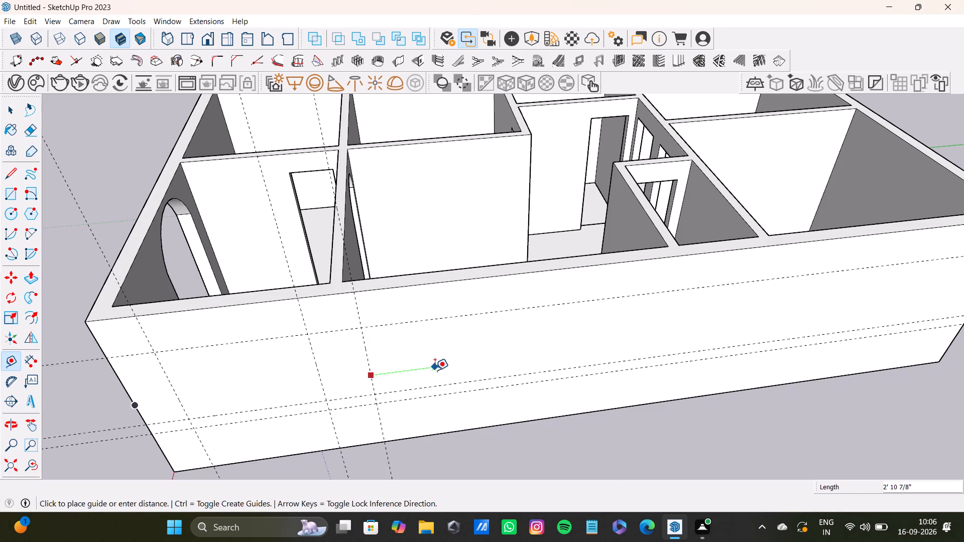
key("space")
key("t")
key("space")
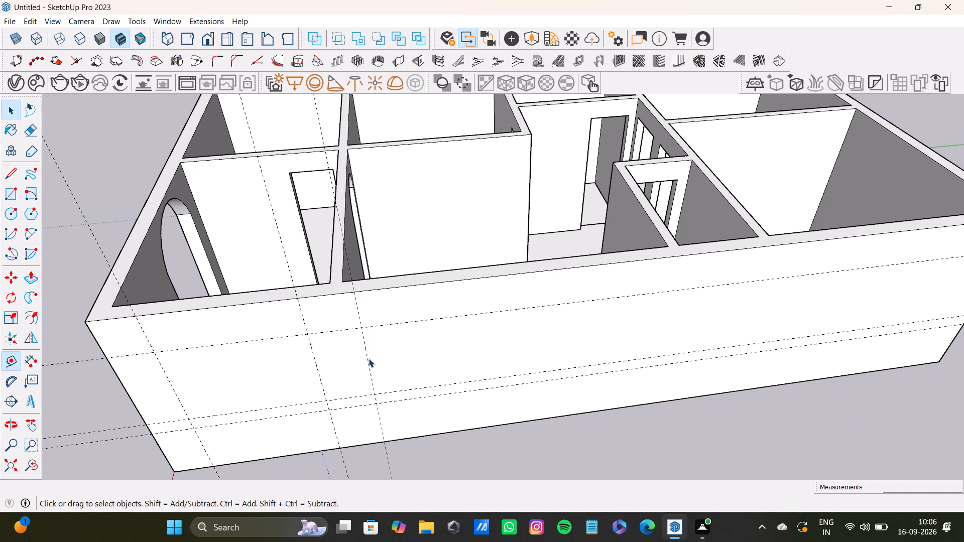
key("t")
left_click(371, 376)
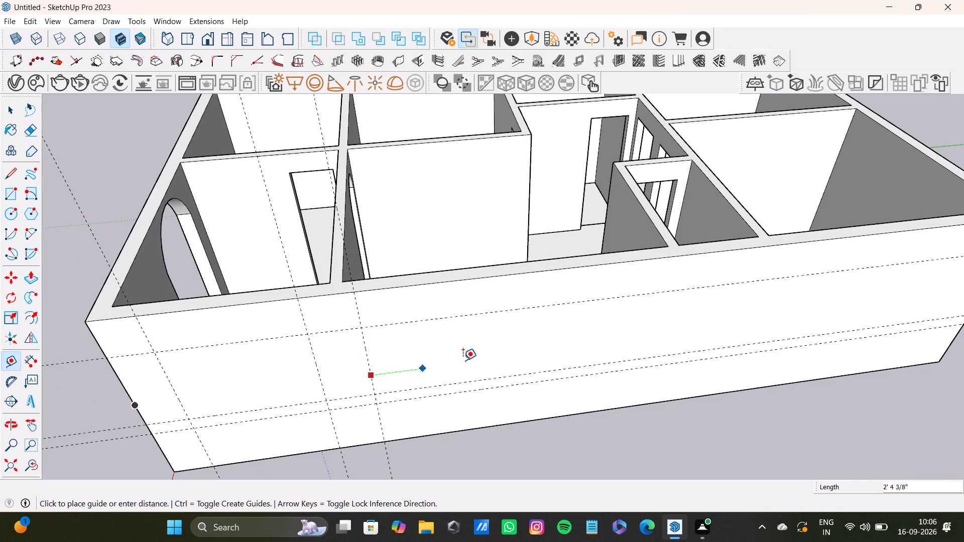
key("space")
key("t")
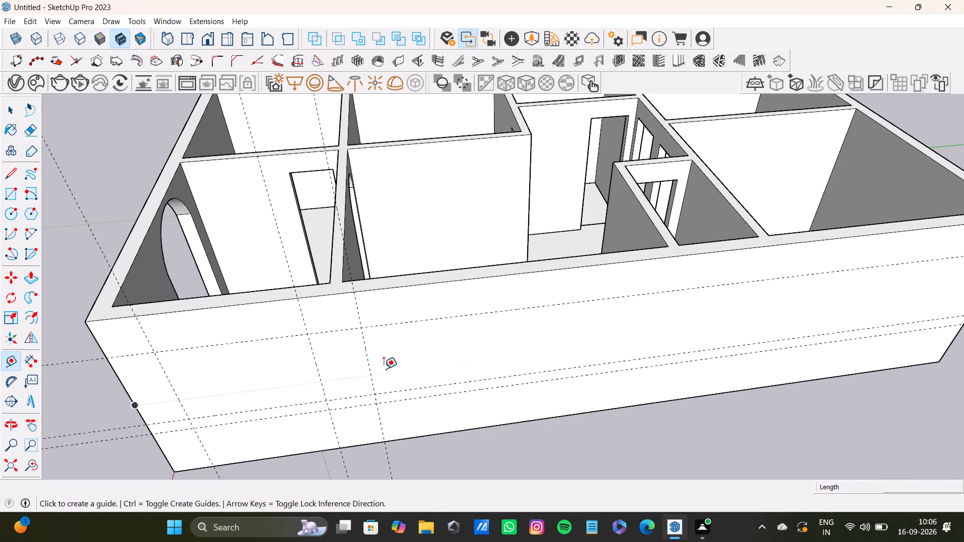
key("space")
Place a fourth vertical guide from the arched-room end edge of the long outer wall, between the first and second cross partitions.
scroll(382, 378, "down", 4)
middle_click_drag(399, 385, 379, 278)
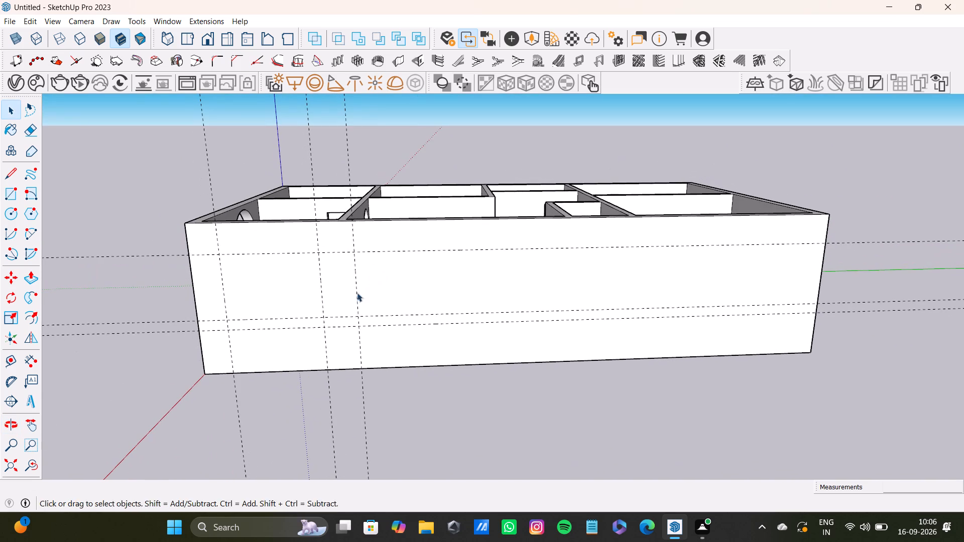
key("t")
left_click(194, 300)
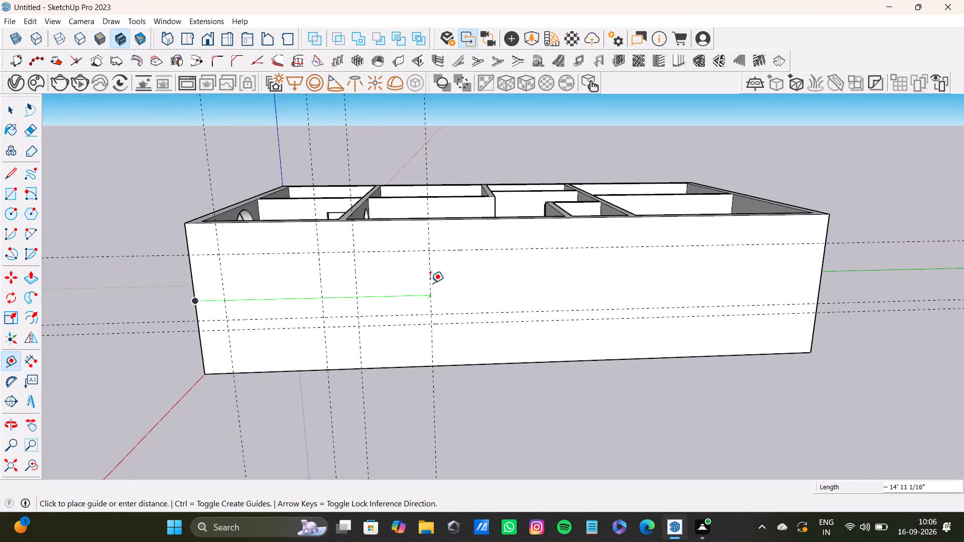
left_click(414, 290)
Place a vertical guide about 20' along the long outer wall from its end edge beside the arched room.
scroll(493, 343, "down", 4)
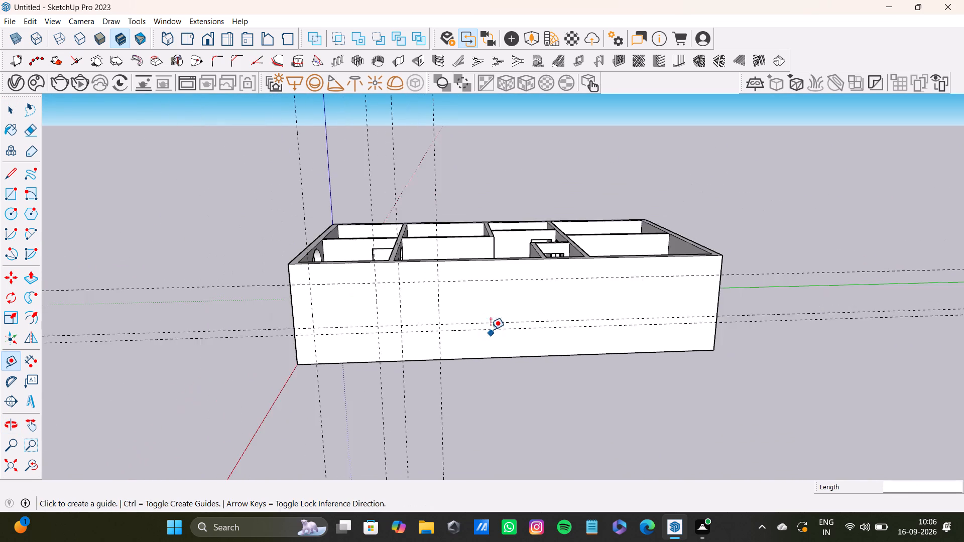
middle_click_drag(491, 329, 401, 367, "shift")
left_click(347, 346)
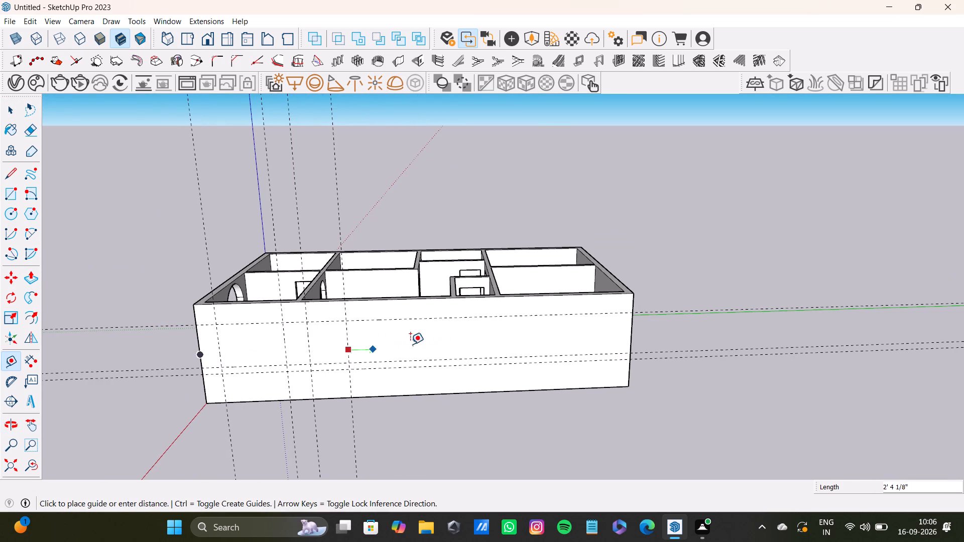
key("space")
key("t")
left_click(198, 356)
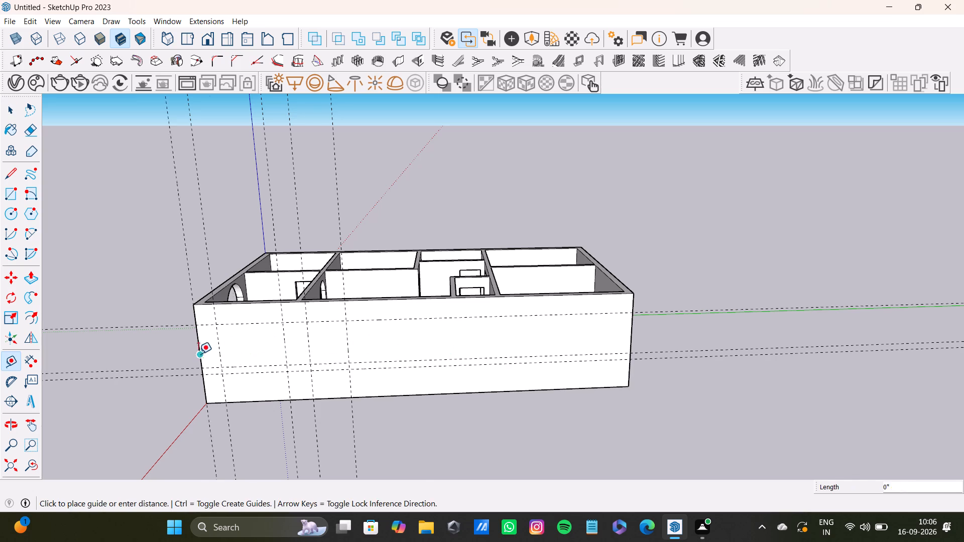
scroll(421, 349, "down", 3)
middle_click_drag(423, 348, 427, 388)
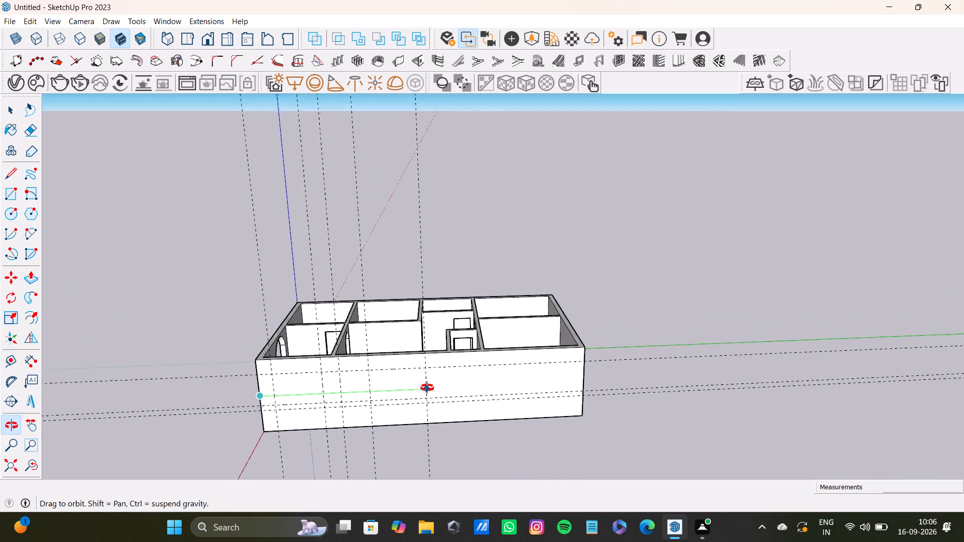
middle_click_drag(427, 388, 427, 384)
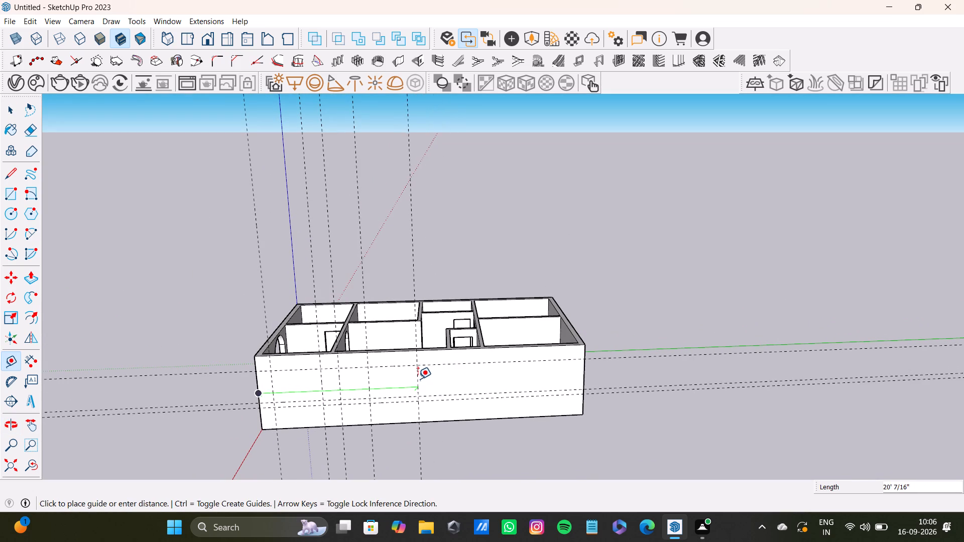
left_click(416, 379)
Place two vertical guides measured from the long outer wall's opposite end edge, about 18' 7" and about 17' in.
left_click(583, 378)
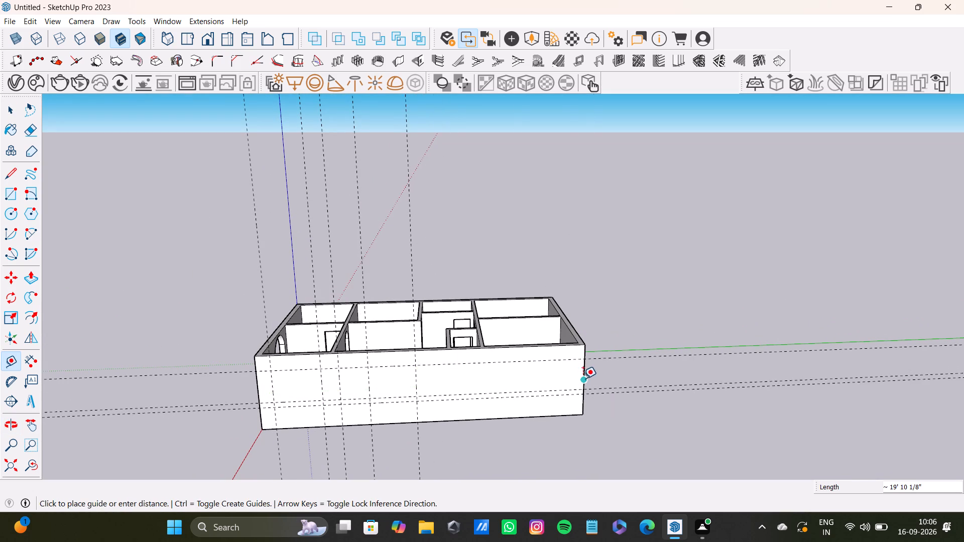
left_click(444, 373)
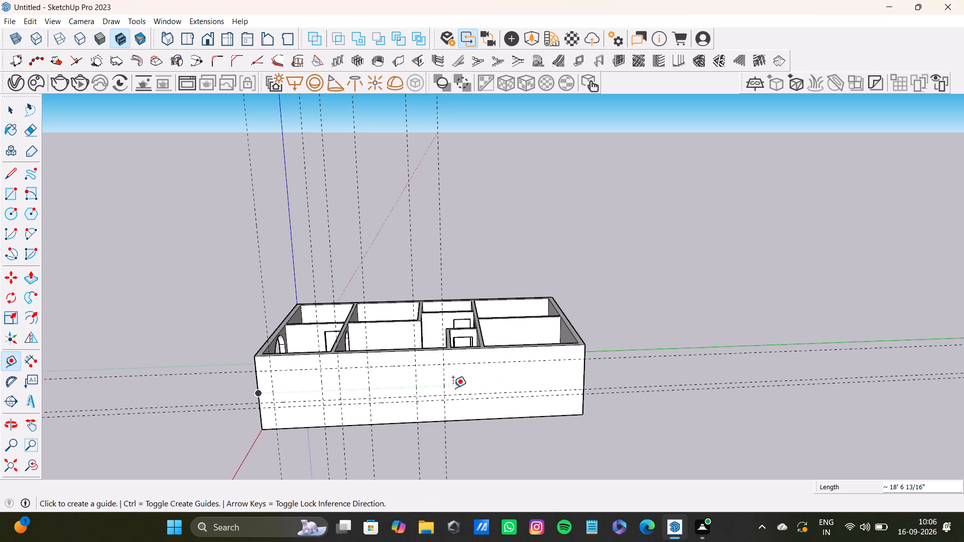
scroll(452, 388, "up", 9)
middle_click_drag(444, 387, 408, 385)
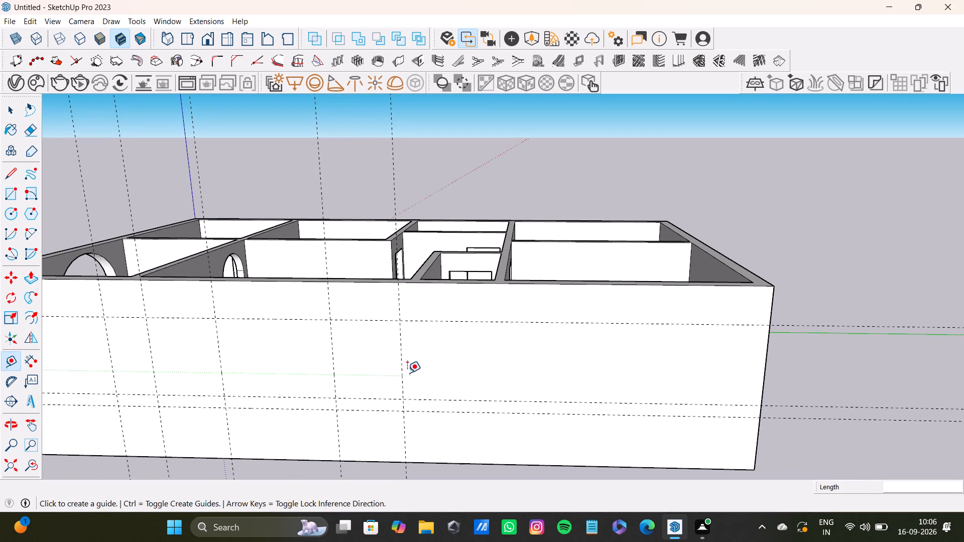
left_click(400, 374)
key("space")
key("t")
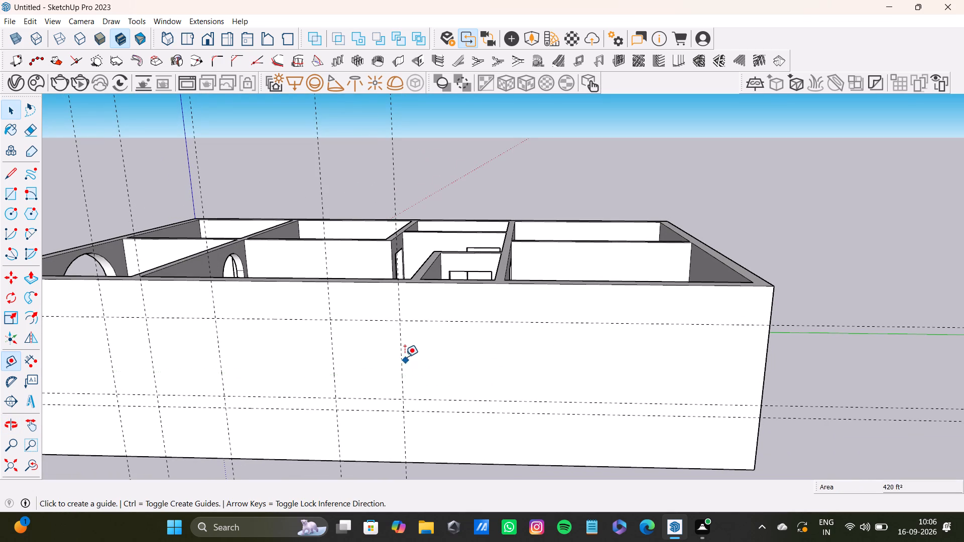
left_click(763, 383)
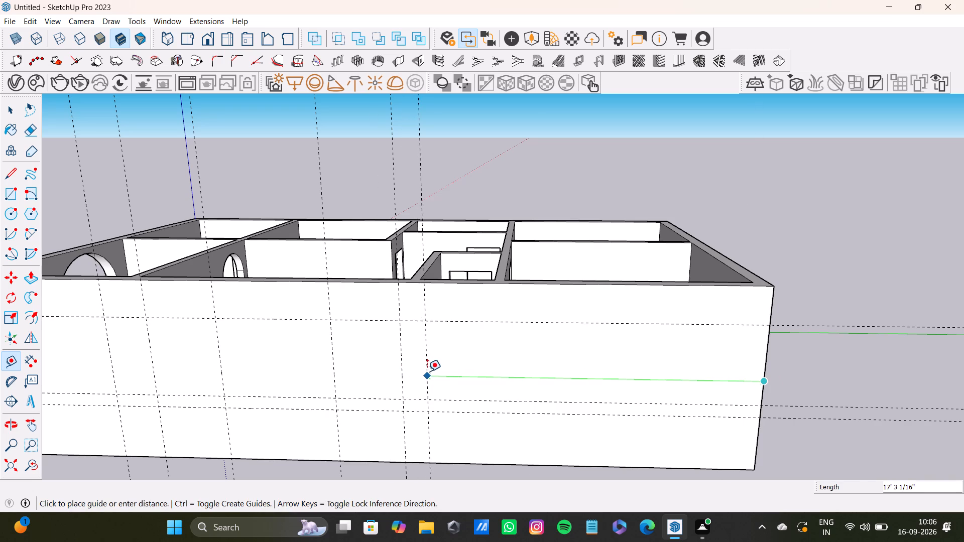
left_click(430, 372)
Place a vertical guide about 2' 9" from the last vertical guide, toward the long wall's opposite end.
middle_click_drag(453, 389, 496, 365)
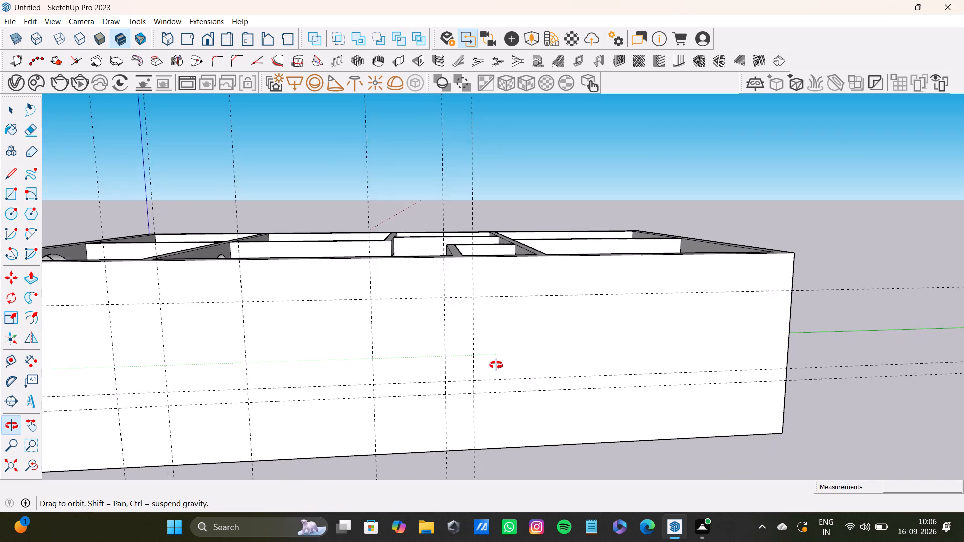
middle_click_drag(496, 365, 457, 360)
left_click(429, 274)
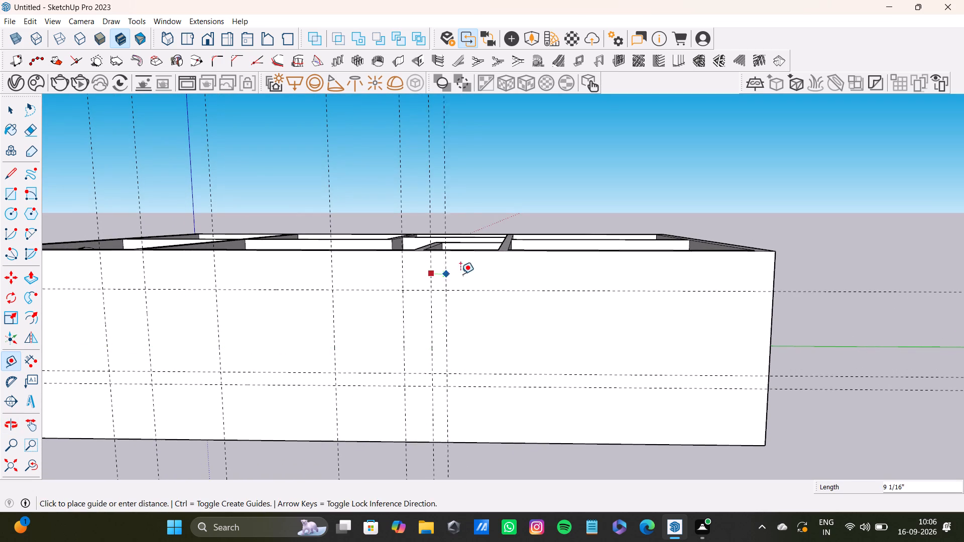
middle_click_drag(468, 286, 494, 293)
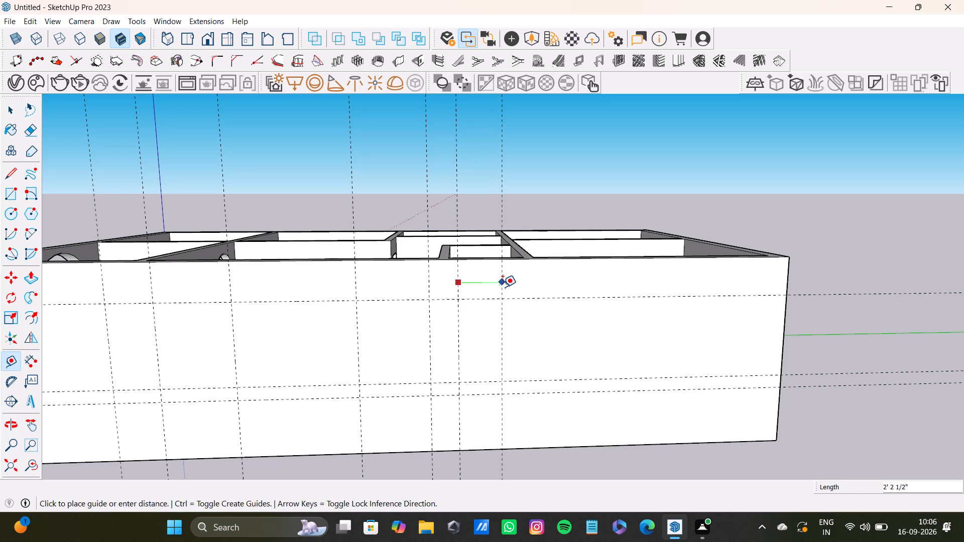
left_click(512, 287)
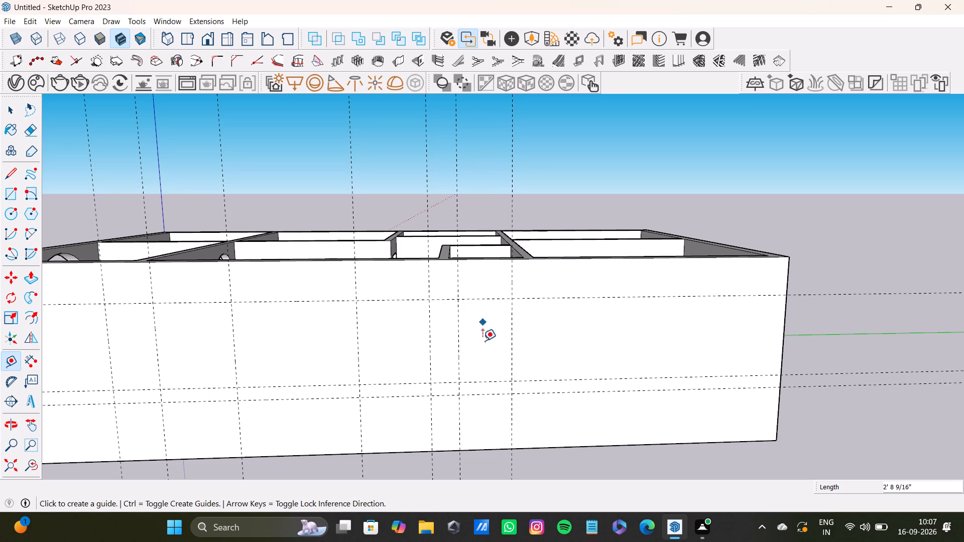
Place two horizontal guides on the long wall, about 2' 6" above the upper sill guide and about 1' above the top guide.
left_click(481, 382)
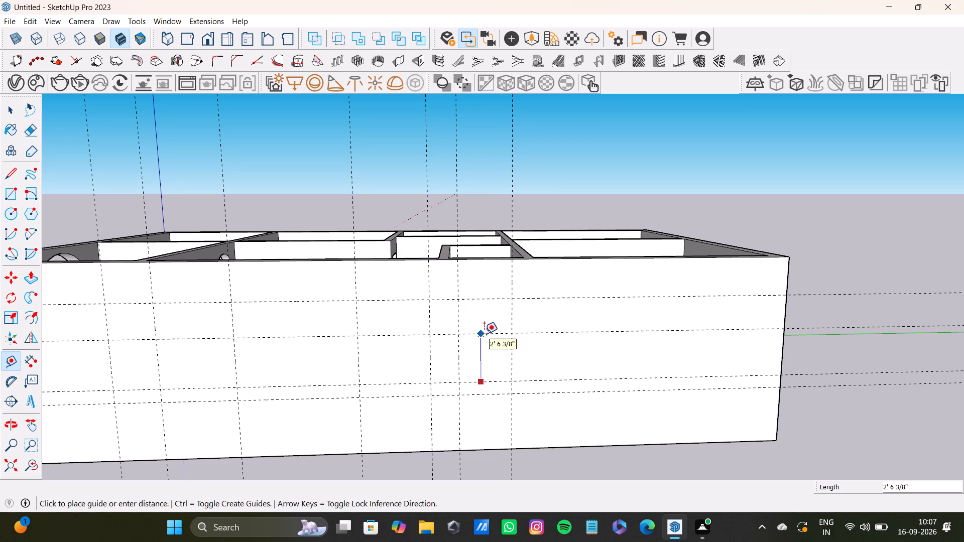
left_click(484, 334)
left_click(494, 296)
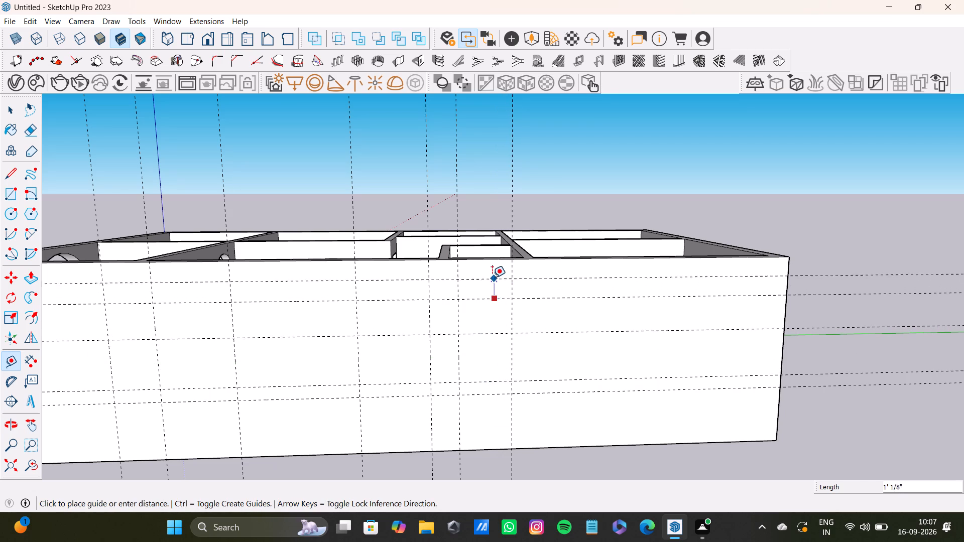
left_click(488, 278)
Place vertical guides about 2' 4" beyond the last one and about 8' in from the long wall's opposite end edge.
middle_click_drag(560, 350, 514, 328)
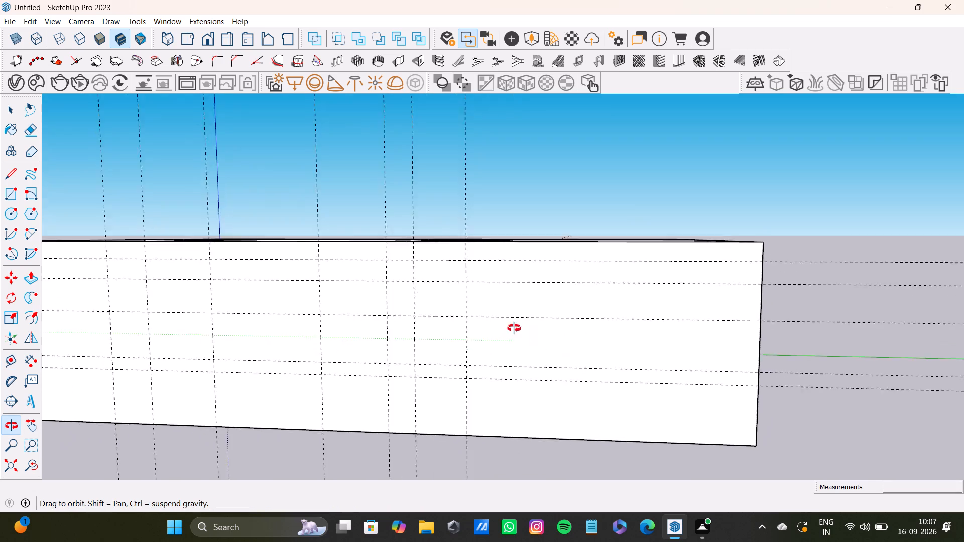
middle_click_drag(514, 328, 538, 371)
left_click_drag(490, 345, 499, 342)
left_click(535, 338)
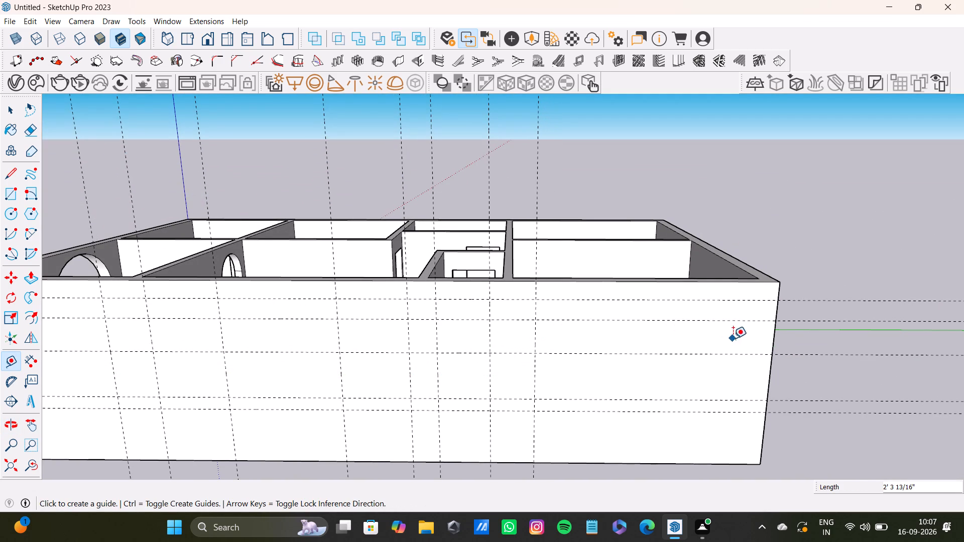
left_click(774, 343)
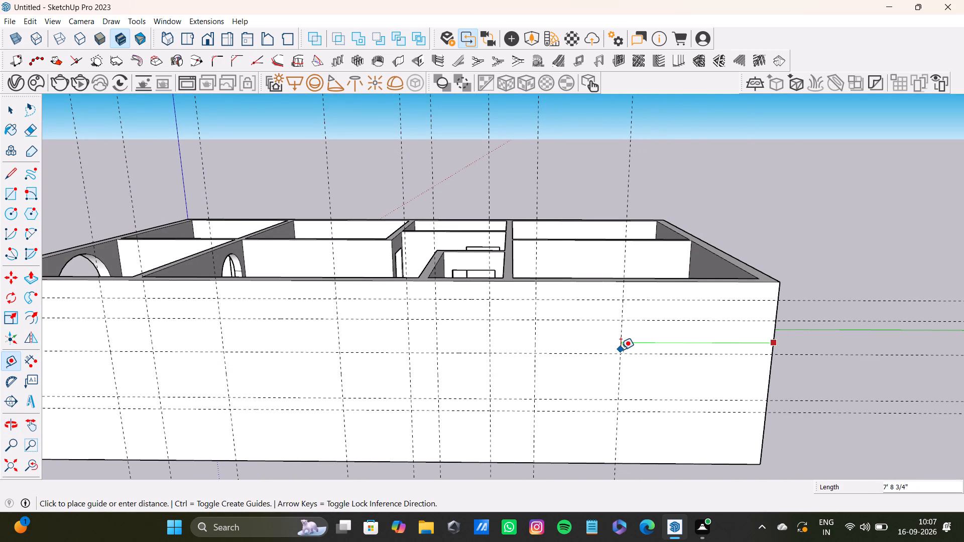
left_click(615, 349)
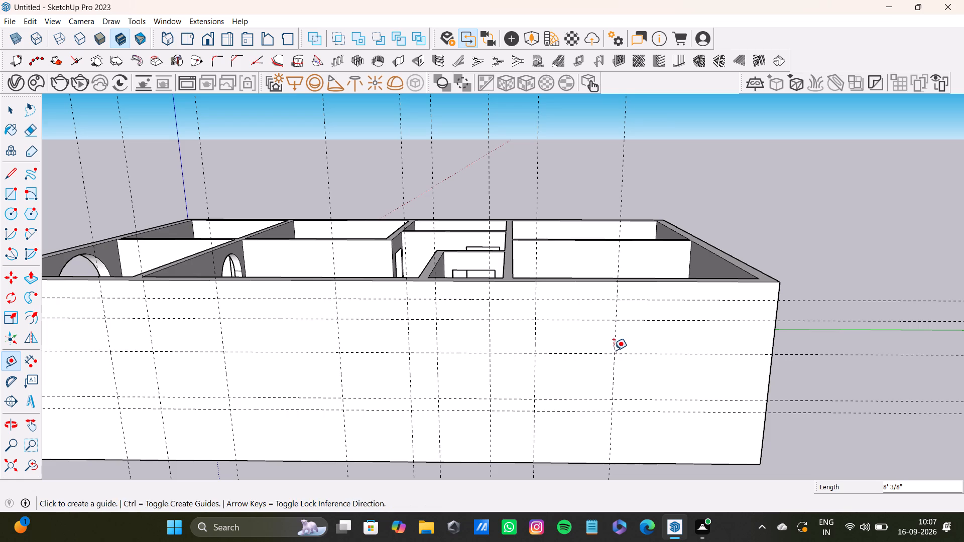
Draw a window rectangle between the first two vertical guides, from the second-highest horizontal guide down to the upper sill guide.
key("space")
key("r")
scroll(298, 355, "down", 7)
middle_click_drag(292, 364, 320, 355, "shift")
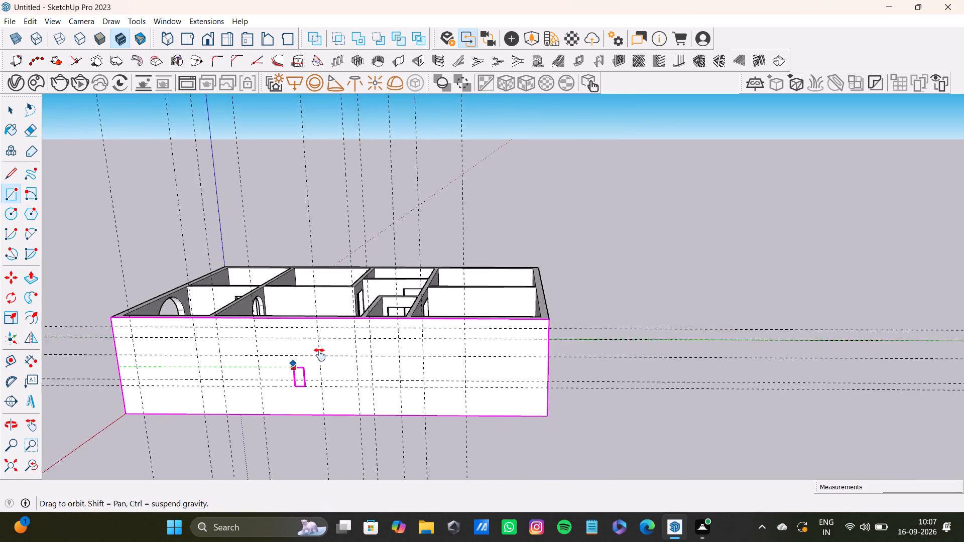
middle_click_drag(320, 355, 425, 338, "shift")
scroll(328, 312, "up", 12)
middle_click_drag(273, 310, 283, 270)
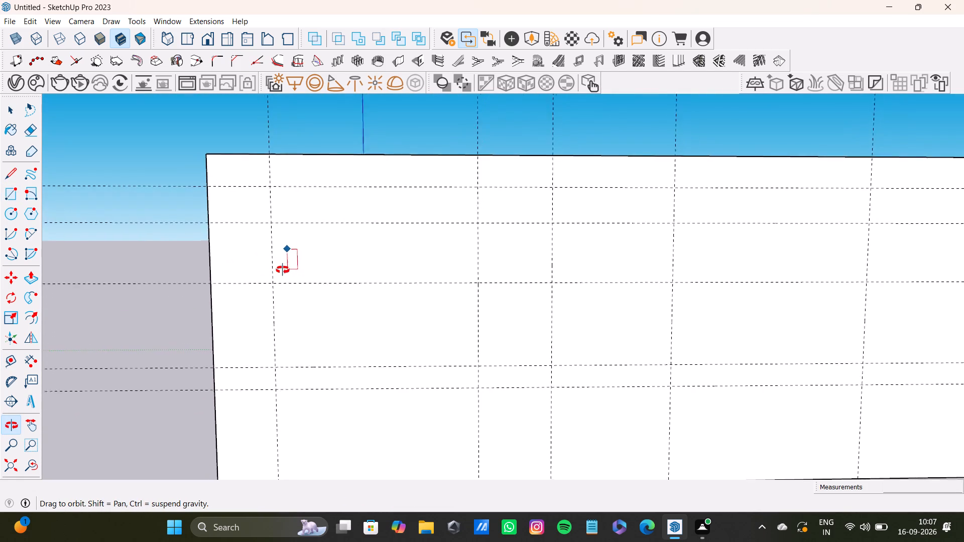
middle_click_drag(283, 270, 281, 266)
left_click(270, 218)
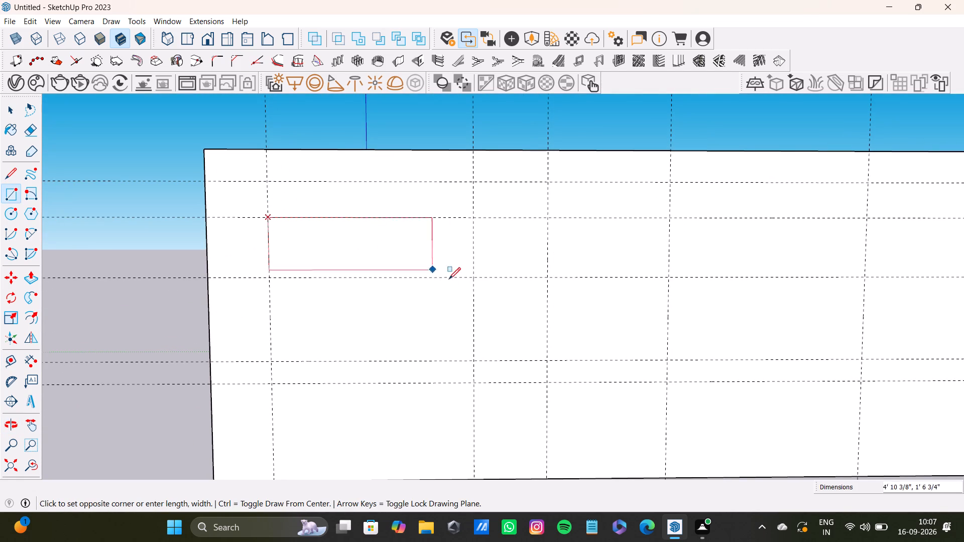
left_click(473, 360)
Draw a second window rectangle between the third and fourth vertical guides, using the same top and sill guides.
scroll(465, 361, "down", 5)
middle_click_drag(481, 352, 311, 356, "shift")
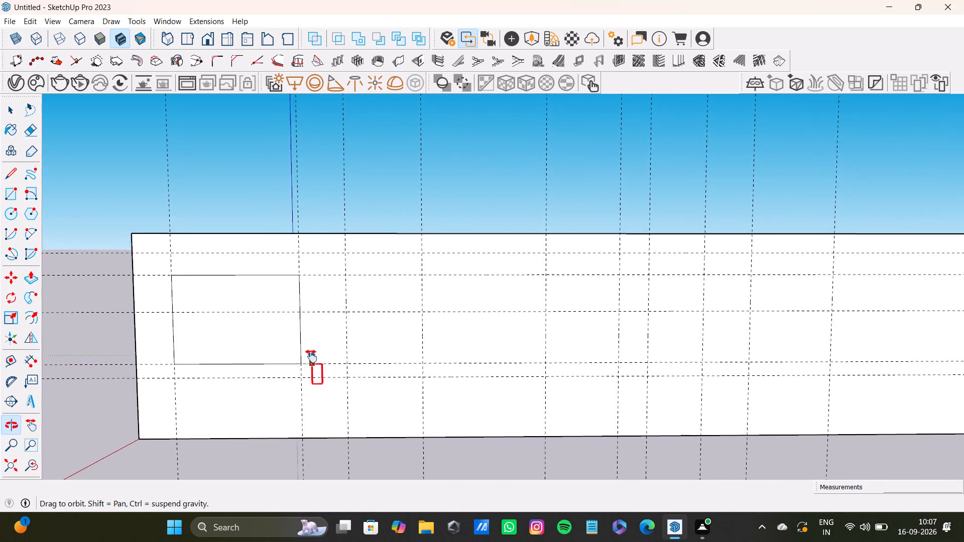
middle_click_drag(311, 356, 311, 356, "shift")
middle_click_drag(404, 322, 405, 394)
left_click(348, 352)
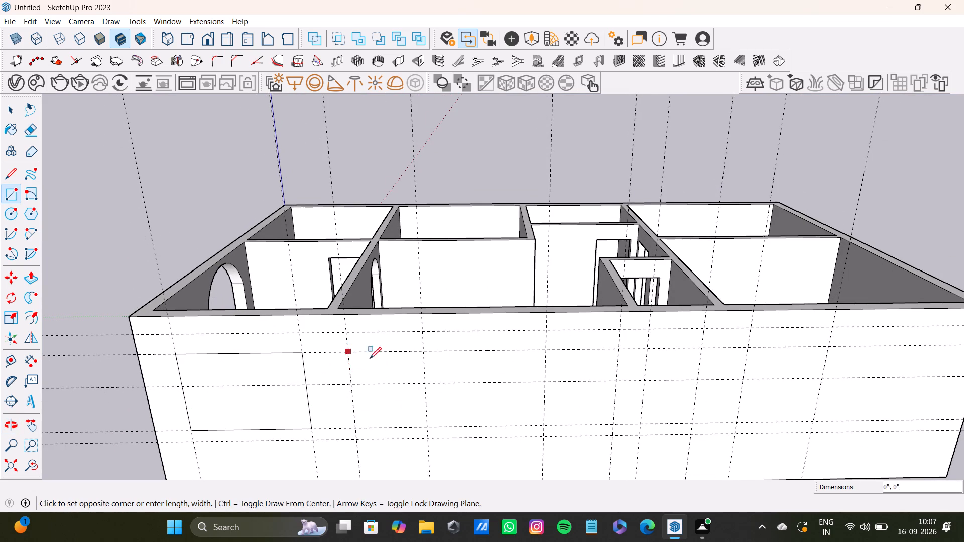
left_click(428, 428)
Draw a third window rectangle about 3' 7" wide and 4' 4" high between the fifth and sixth vertical guides at the same level.
scroll(456, 412, "down", 4)
middle_click_drag(506, 418, 477, 384, "shift")
scroll(488, 358, "up", 3)
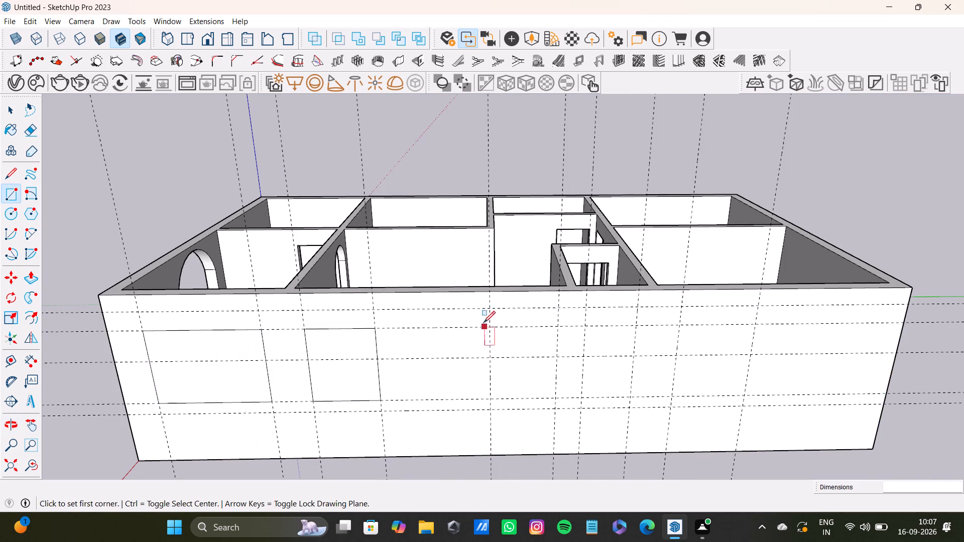
left_click(490, 329)
left_click(555, 396)
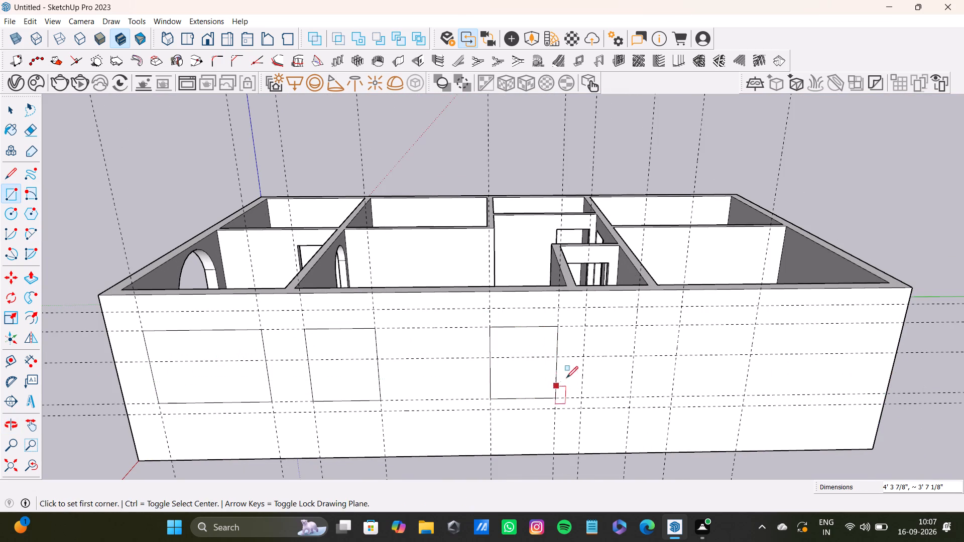
Draw a small window rectangle about 2' 9" wide and 2' 10" high between the seventh and eighth vertical guides, starting from the top horizontal guide.
middle_click_drag(638, 372, 583, 384, "shift")
scroll(509, 341, "up", 6)
middle_click_drag(535, 330, 527, 319)
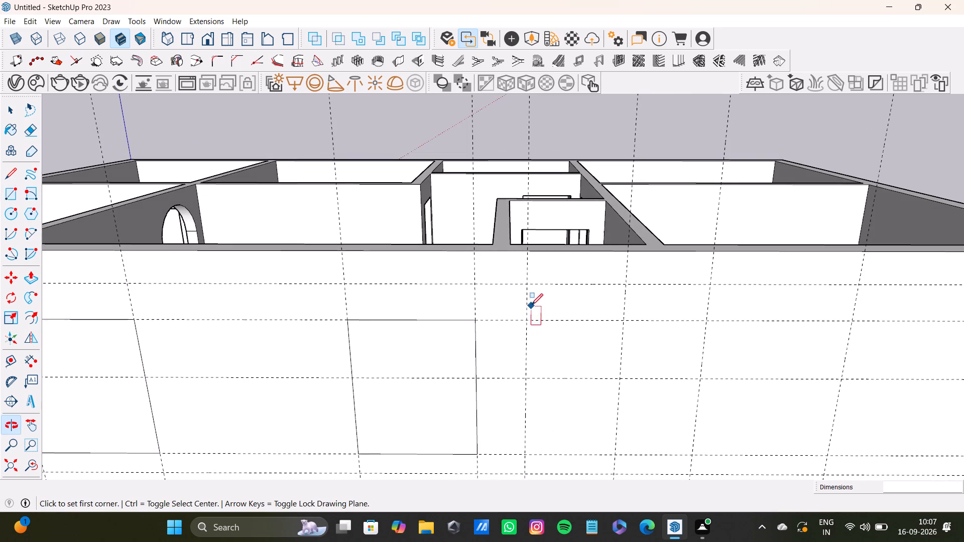
left_click(527, 284)
left_click(619, 380)
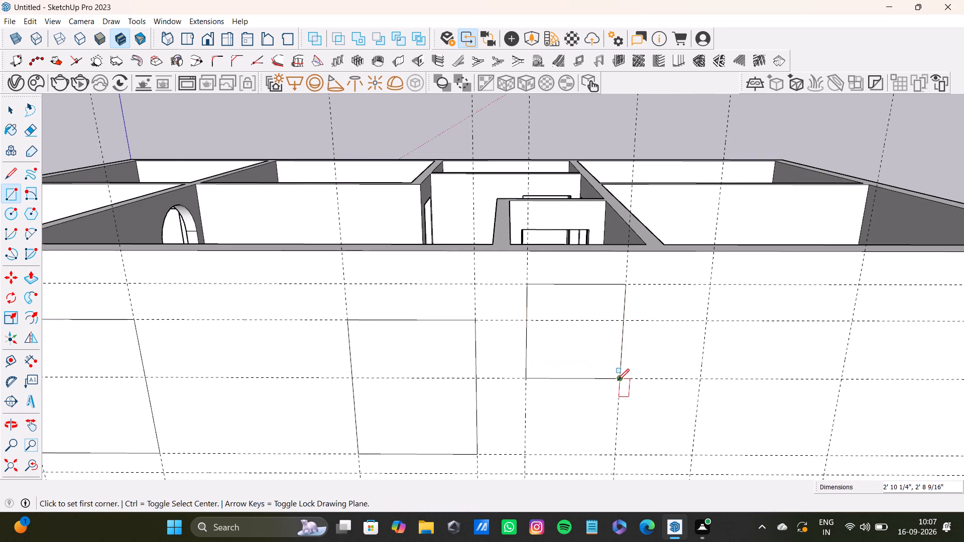
Draw a fifth window rectangle between the last two vertical guides, from the top horizontal guide down to the upper sill guide.
scroll(618, 380, "down", 4)
middle_click_drag(627, 386, 569, 360, "shift")
middle_click_drag(572, 357, 541, 332)
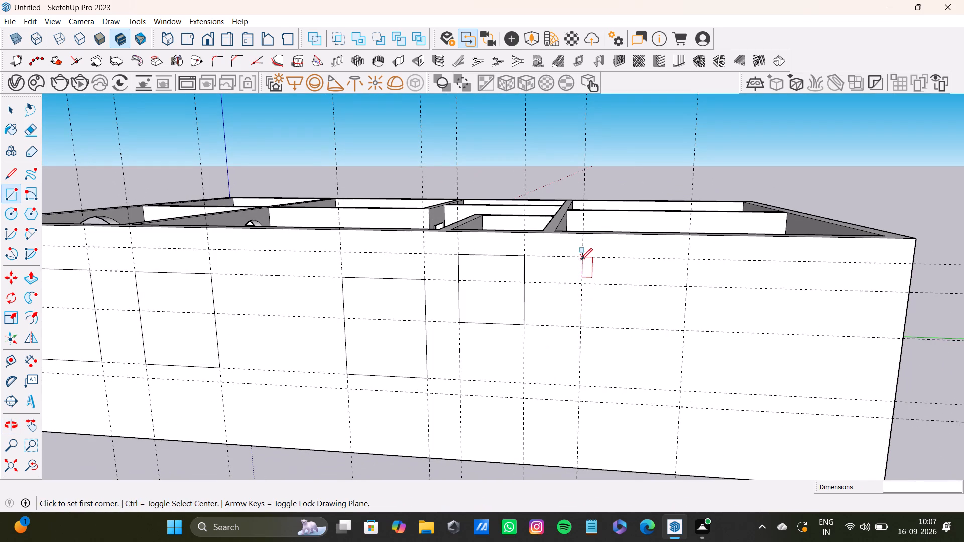
left_click(581, 257)
left_click(679, 389)
Push the fifth, the small fourth and the third window faces 9" through the long outer wall to cut their openings.
key("space")
left_click(642, 362)
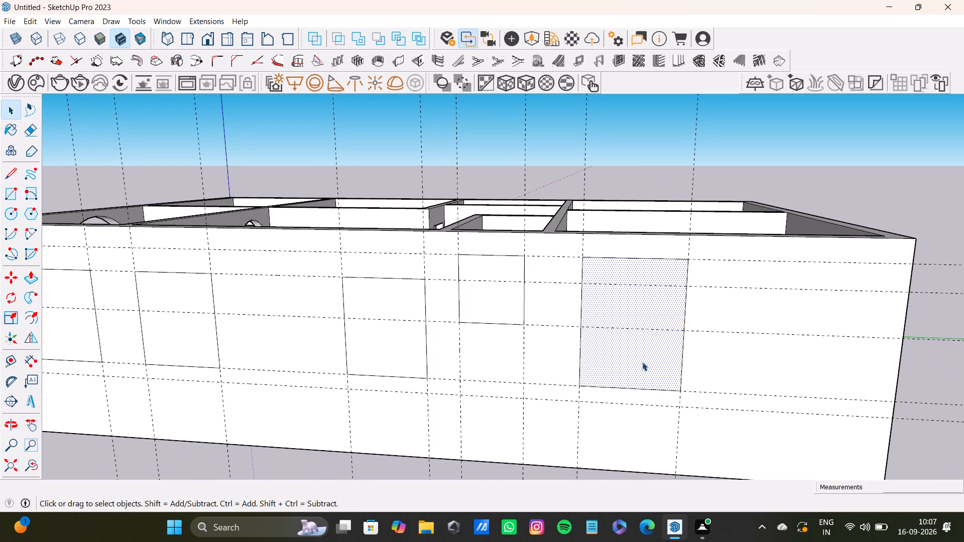
key("p")
middle_click_drag(651, 358, 599, 450)
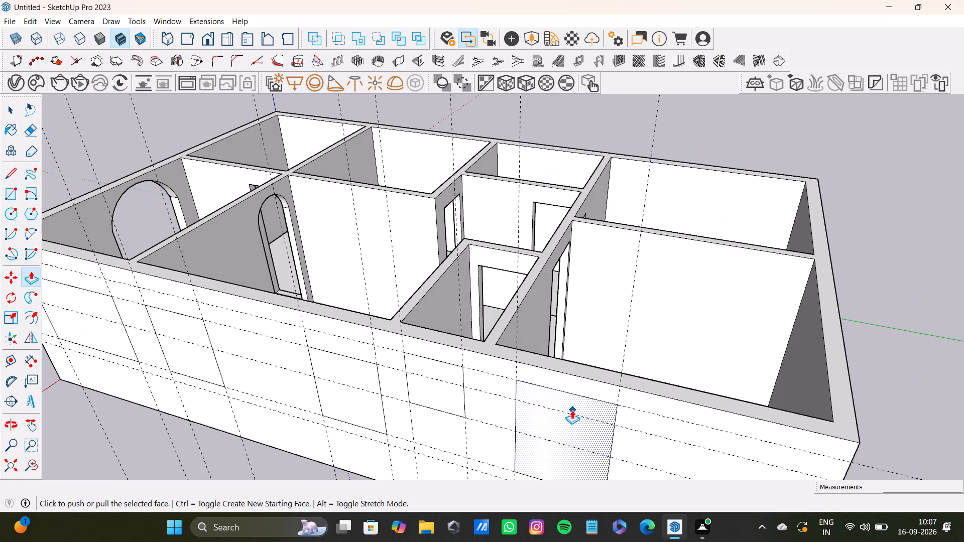
left_click(567, 416)
left_click(597, 366)
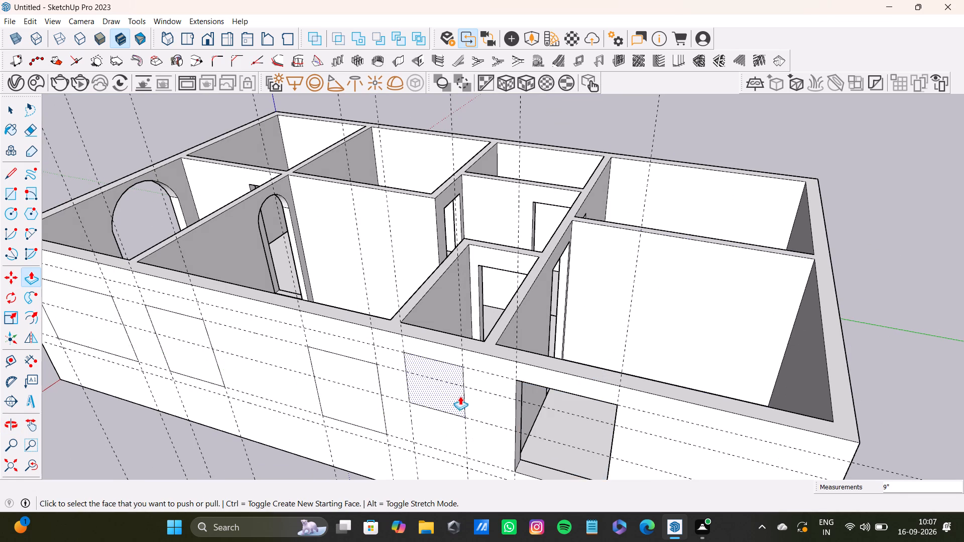
left_click(443, 388)
left_click(448, 330)
left_click(348, 377)
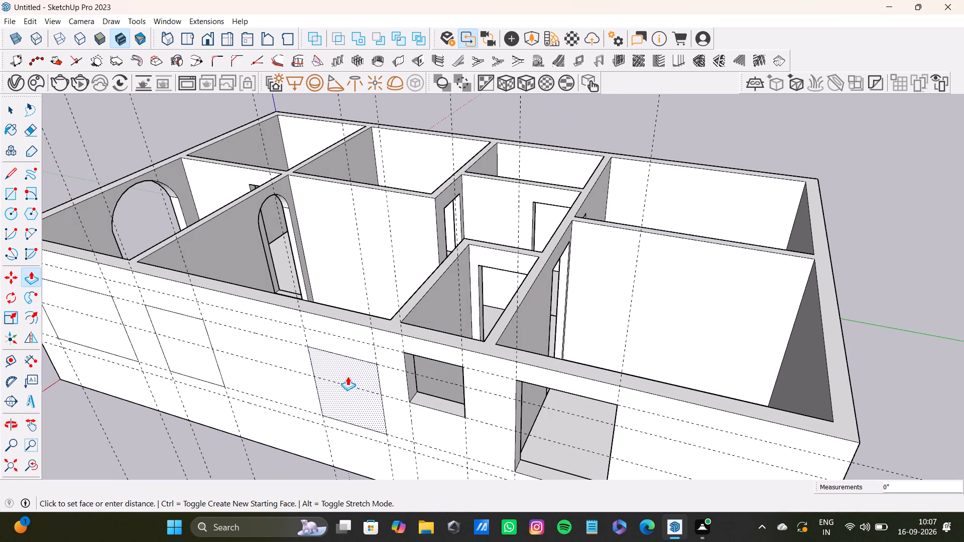
left_click(364, 313)
Push the second and first window faces 9" through the long outer wall to cut the remaining two openings.
scroll(330, 365, "down", 7)
middle_click_drag(336, 373, 421, 366)
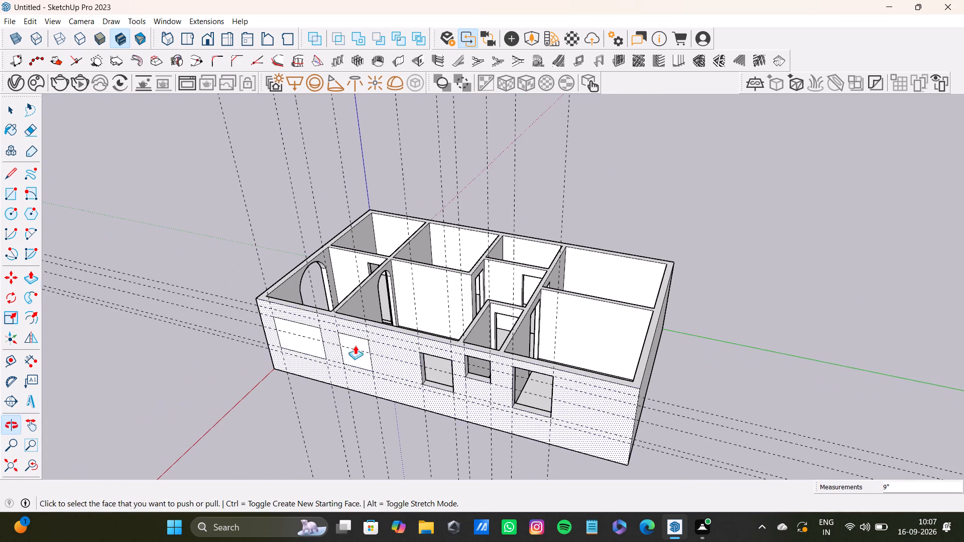
left_click(356, 348)
middle_click_drag(373, 344, 431, 391)
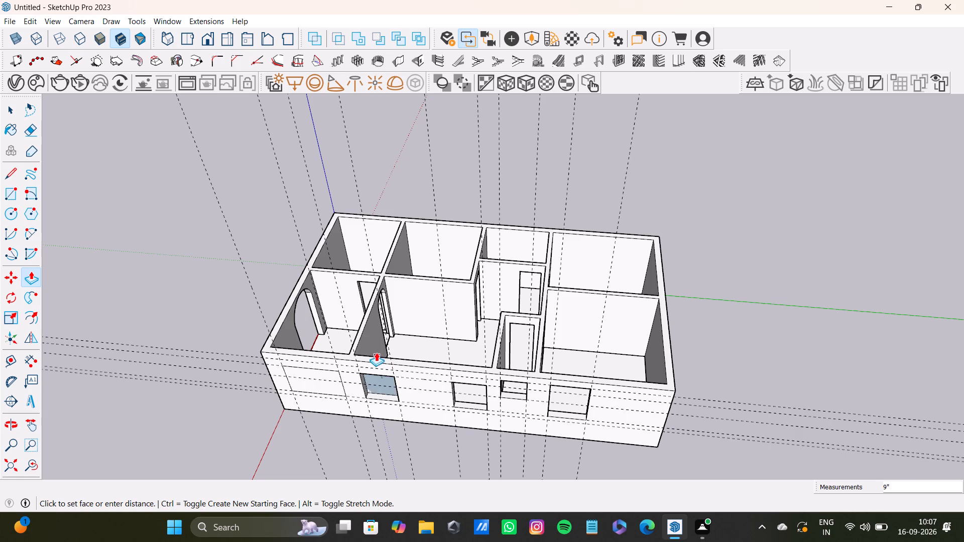
left_click(379, 356)
left_click(303, 379)
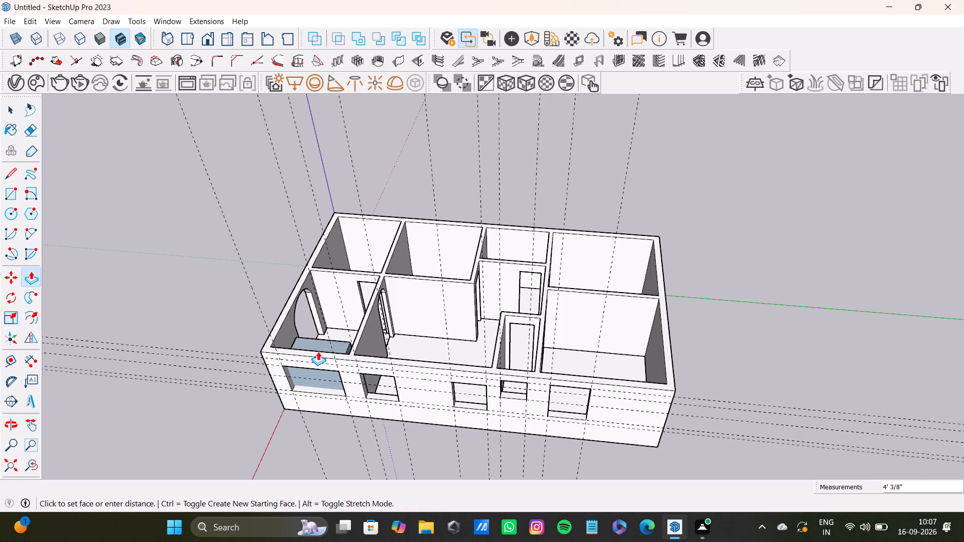
left_click(325, 352)
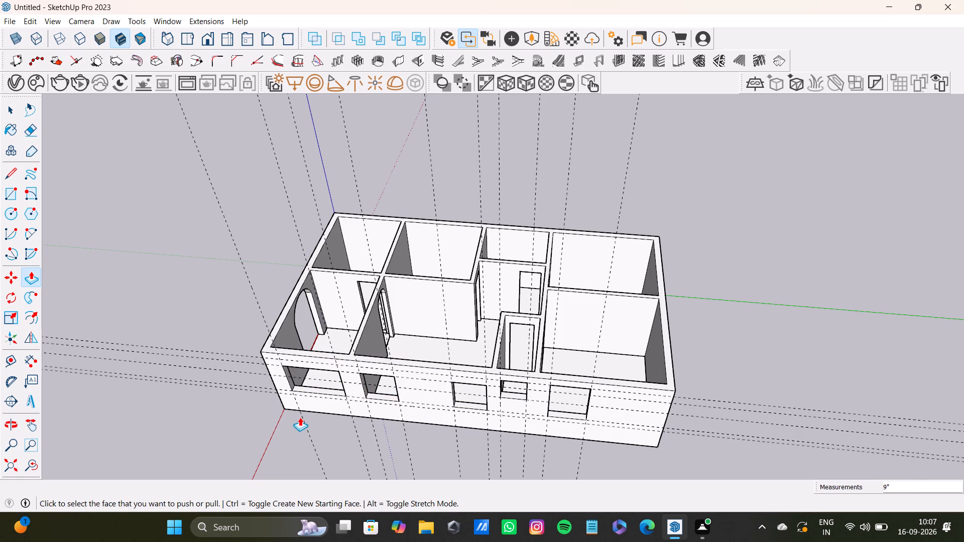
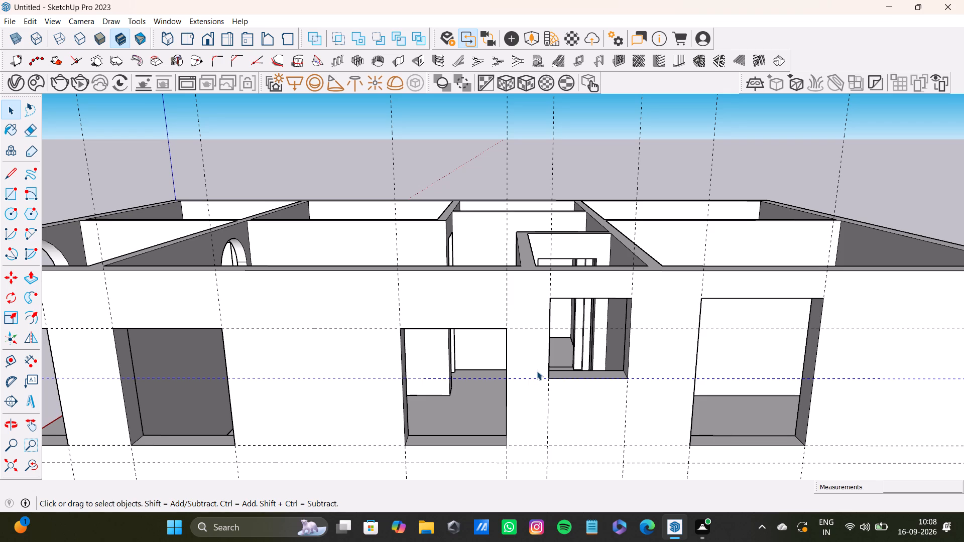
Delete the selected horizontal guide and the lowest horizontal guide on the long outer wall with the window openings.
key("Delete")
scroll(583, 349, "down", 10)
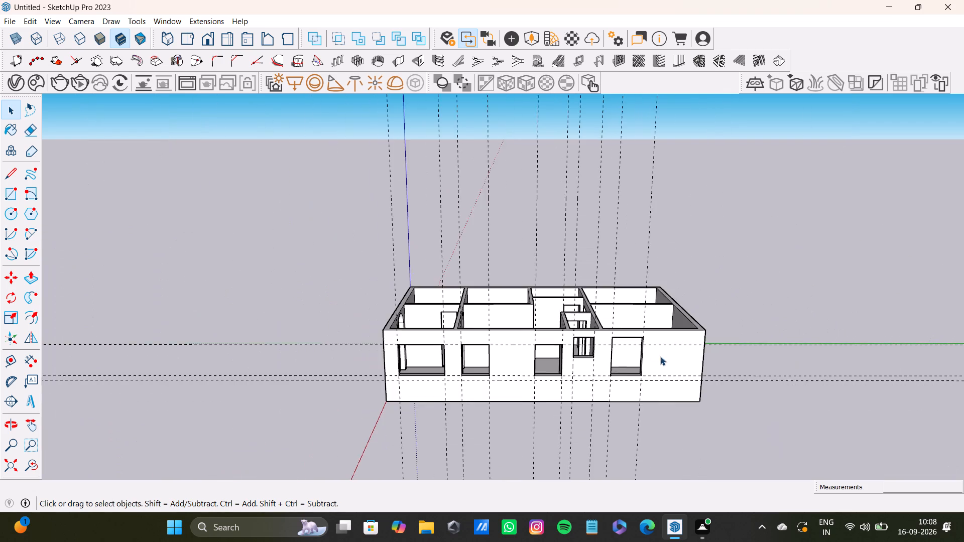
middle_click_drag(660, 356, 539, 322)
scroll(525, 373, "up", 9)
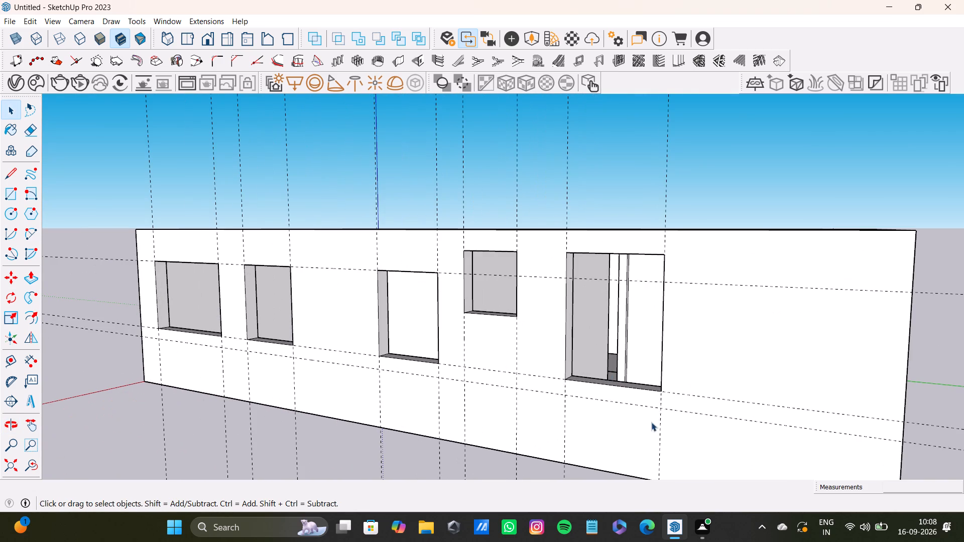
left_click(711, 414)
key("Delete")
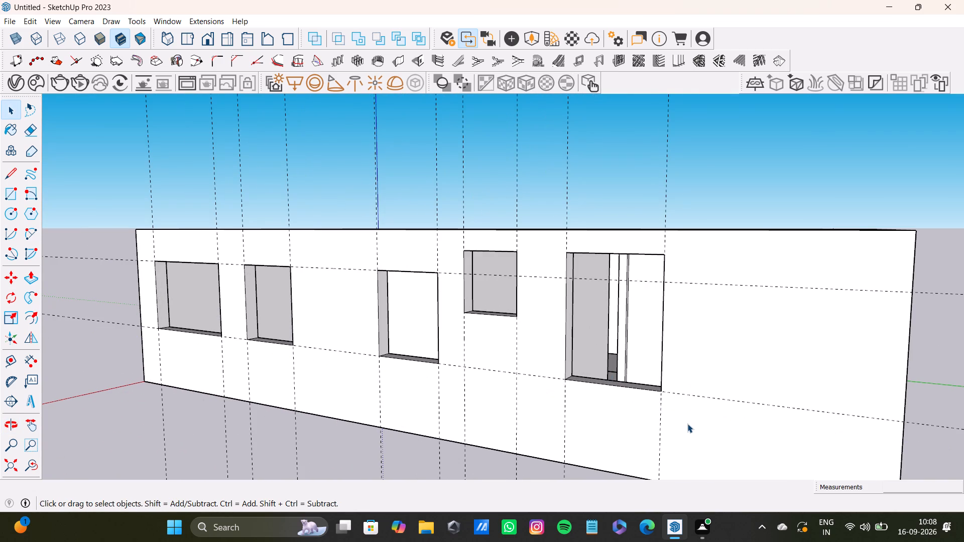
Place two horizontal Tape Measure guides on the blank short end wall, level with the long wall's window top and sill guides.
scroll(536, 406, "down", 9)
middle_click_drag(571, 418, 563, 420, "shift")
middle_click_drag(598, 412, 407, 436)
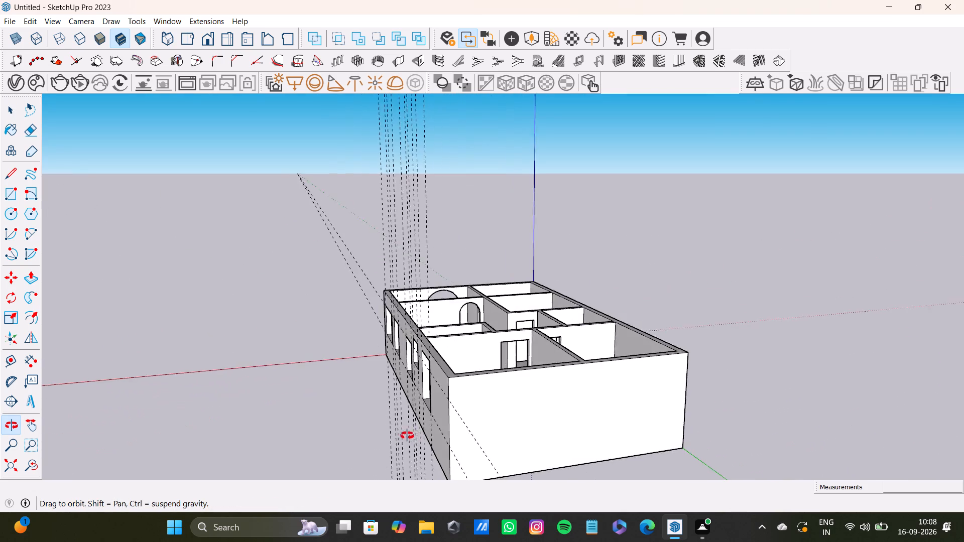
middle_click_drag(407, 436, 328, 424)
key("t")
scroll(485, 380, "up", 6)
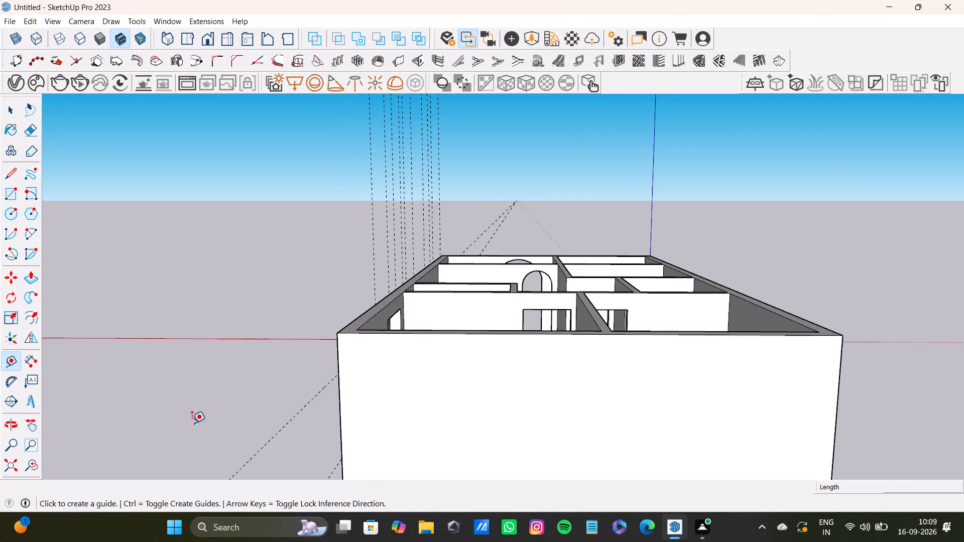
middle_click_drag(298, 444, 302, 392)
scroll(298, 443, "up", 1, "shift")
left_click(389, 277)
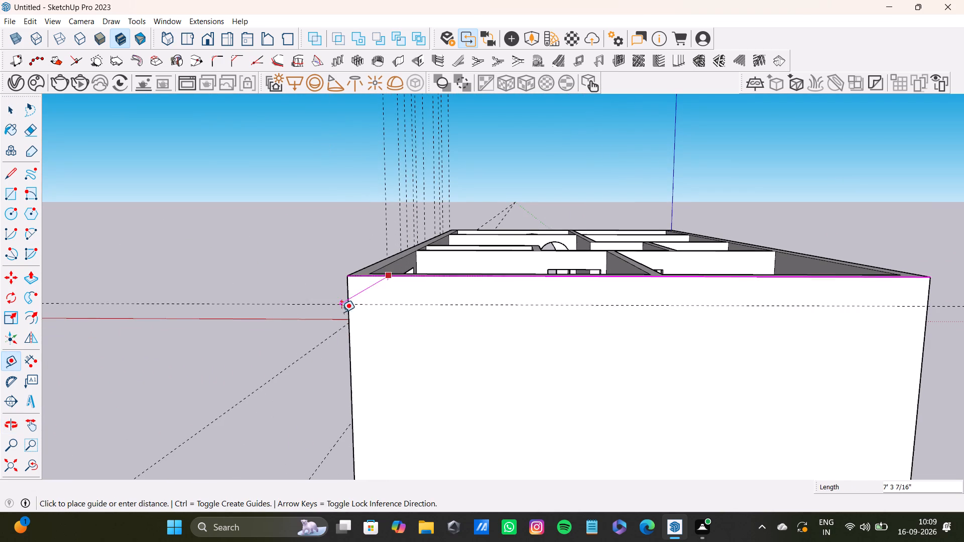
left_click(346, 322)
scroll(437, 391, "down", 4)
middle_click_drag(437, 385, 441, 299, "shift")
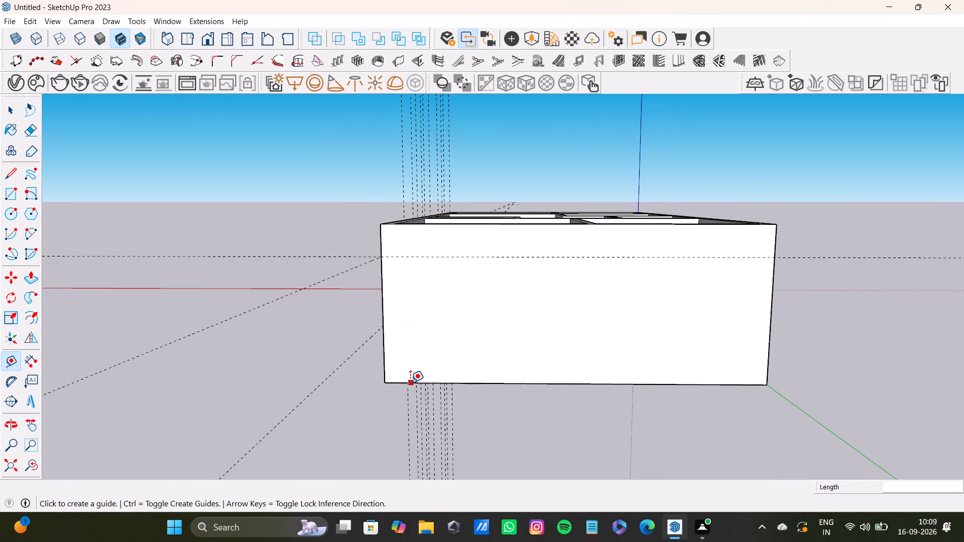
left_click(408, 382)
left_click(381, 327)
Place two horizontal guides on the opposite long wall, level with the end wall's guides, the sill one about 3' 8" above the base.
scroll(451, 343, "down", 4)
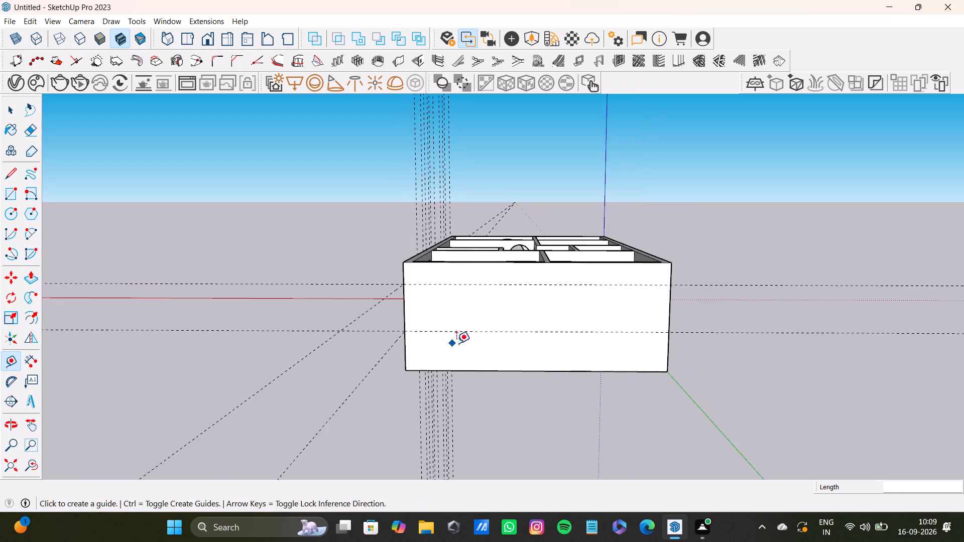
middle_click_drag(474, 339, 243, 344)
scroll(497, 328, "up", 1)
middle_click_drag(497, 328, 357, 343)
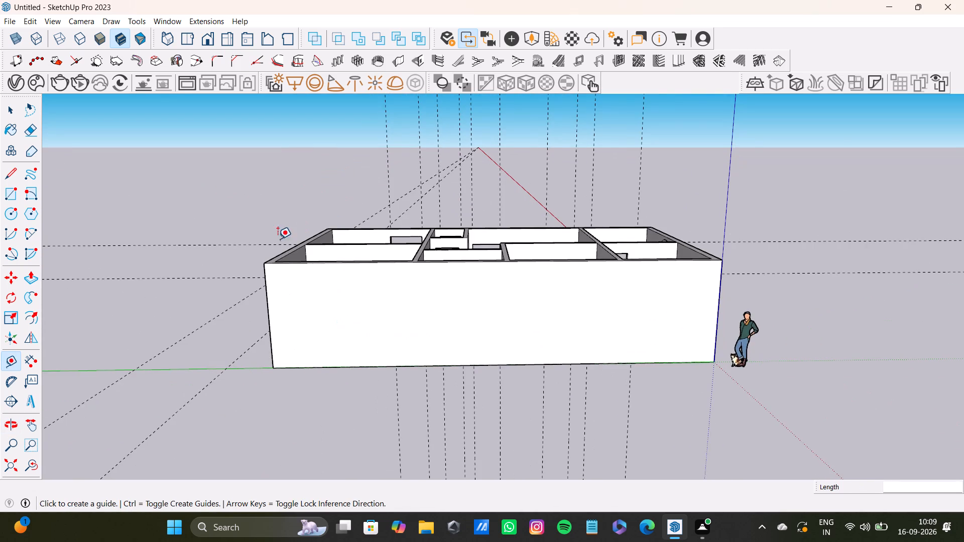
scroll(259, 259, "up", 11)
left_click(311, 241)
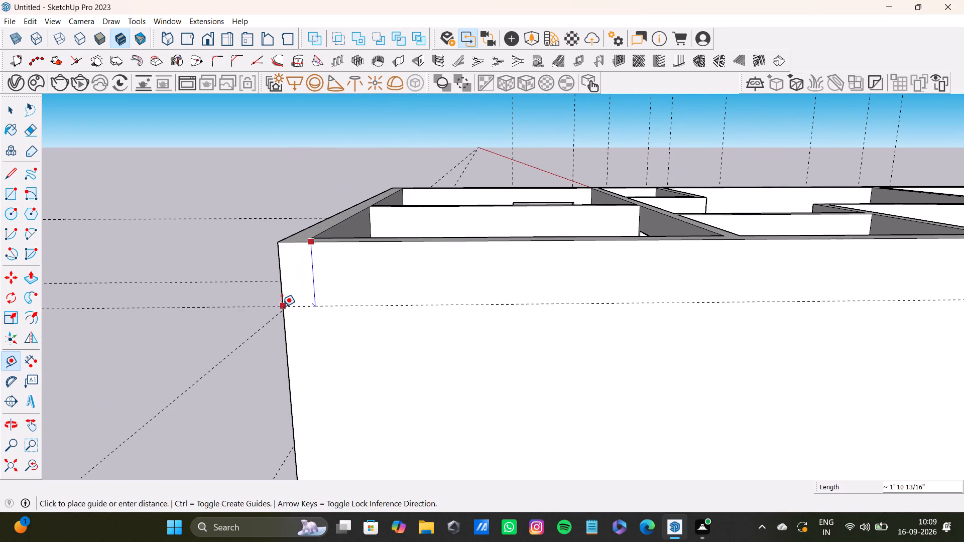
left_click(280, 310)
scroll(371, 357, "down", 4)
middle_click_drag(400, 379, 385, 247, "shift")
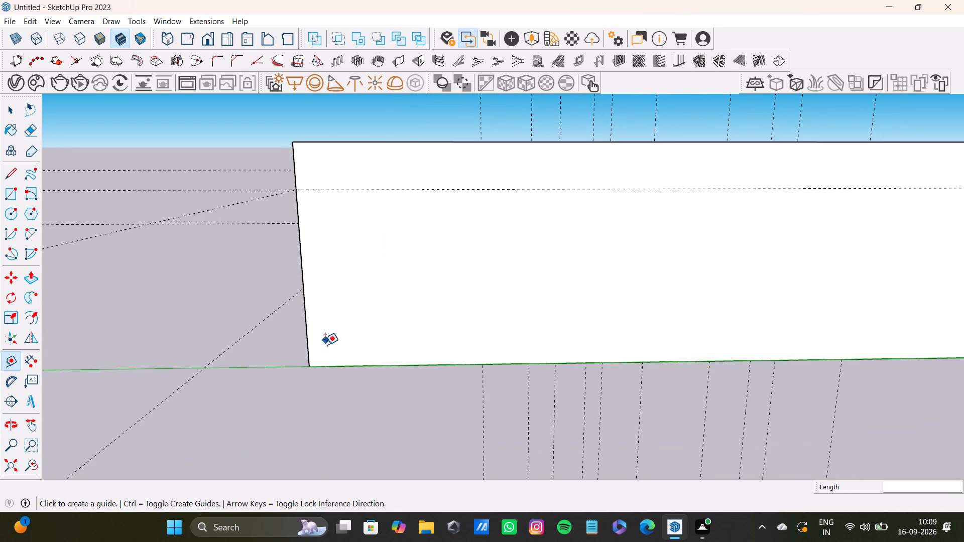
left_click(324, 366)
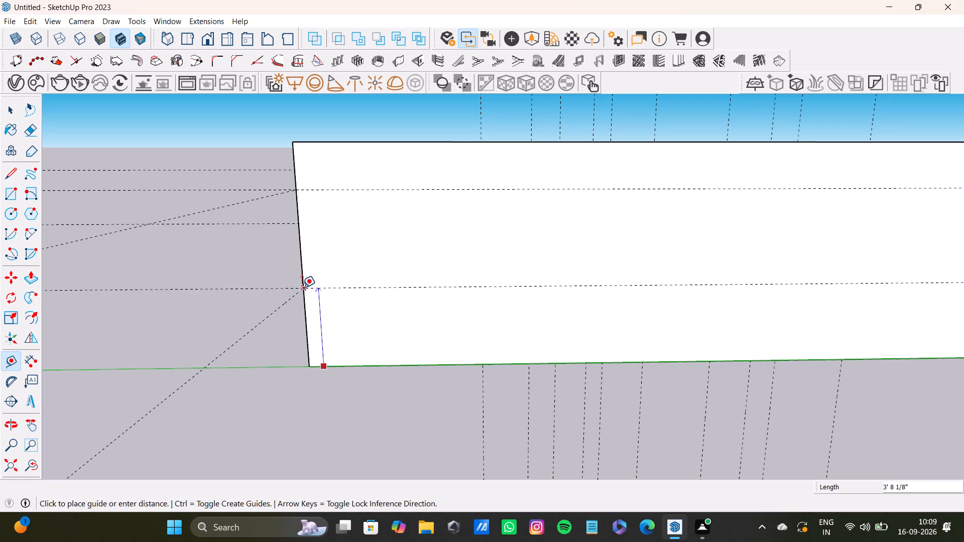
left_click(302, 288)
Place a vertical guide about 8' from the long wall's end edge and a second vertical guide farther along.
scroll(503, 284, "down", 8)
middle_click_drag(506, 278, 479, 350)
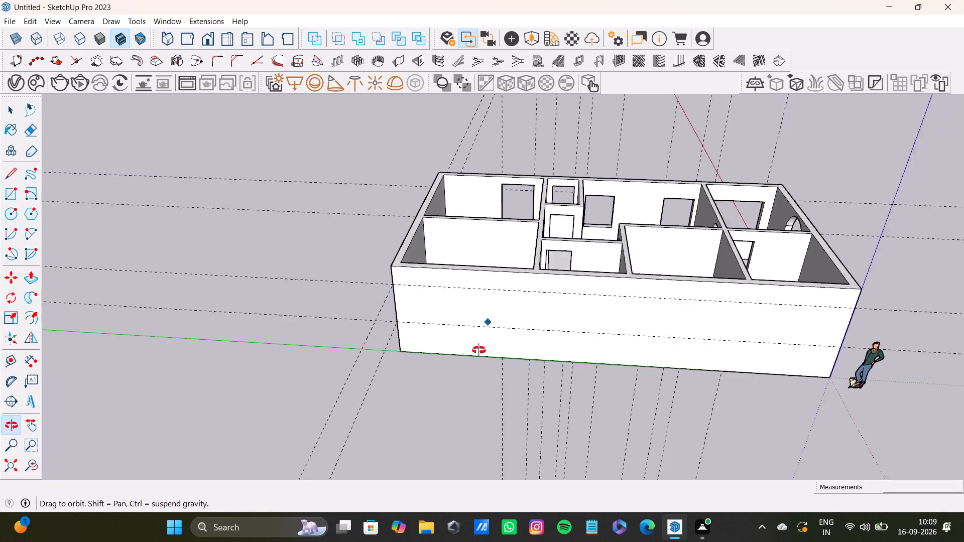
middle_click_drag(479, 350, 499, 336)
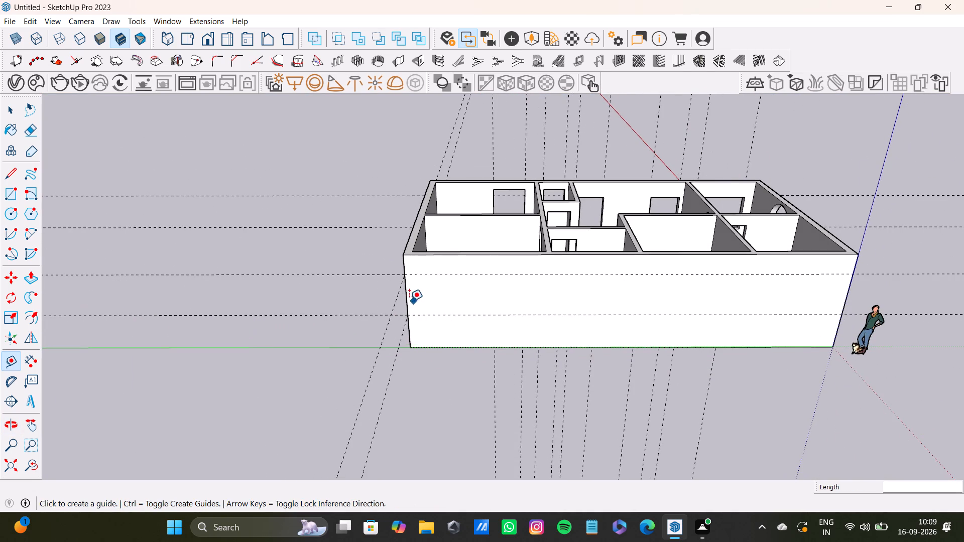
left_click(407, 301)
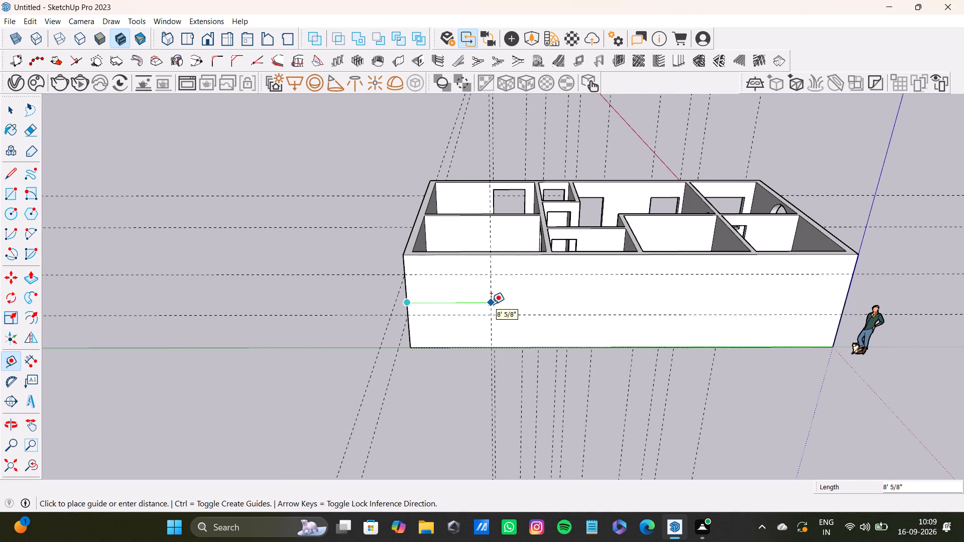
left_click(491, 304)
left_click(491, 302)
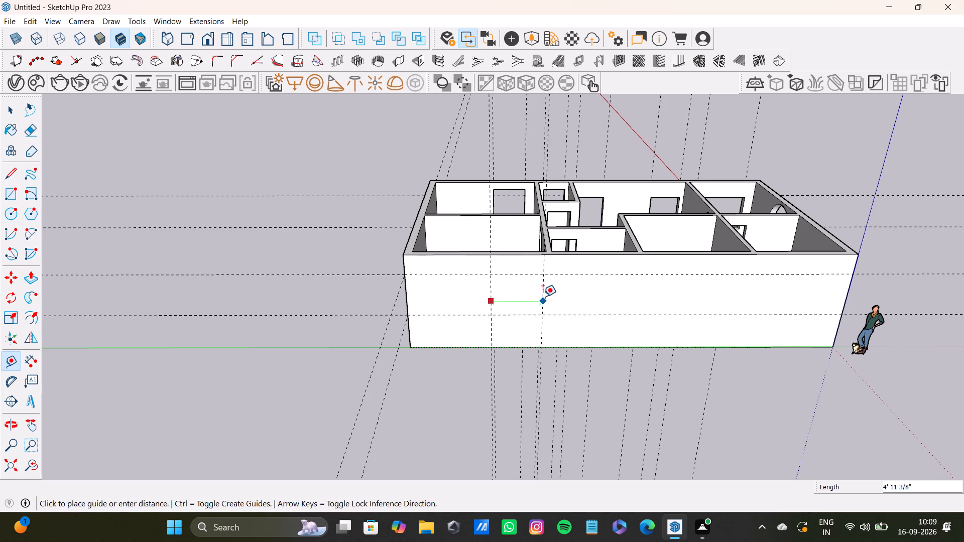
left_click(536, 297)
Place a third vertical guide about 2' past the second, and a fourth about 6' 11" beyond the third.
middle_click_drag(548, 313, 491, 378)
middle_click_drag(483, 368, 474, 288)
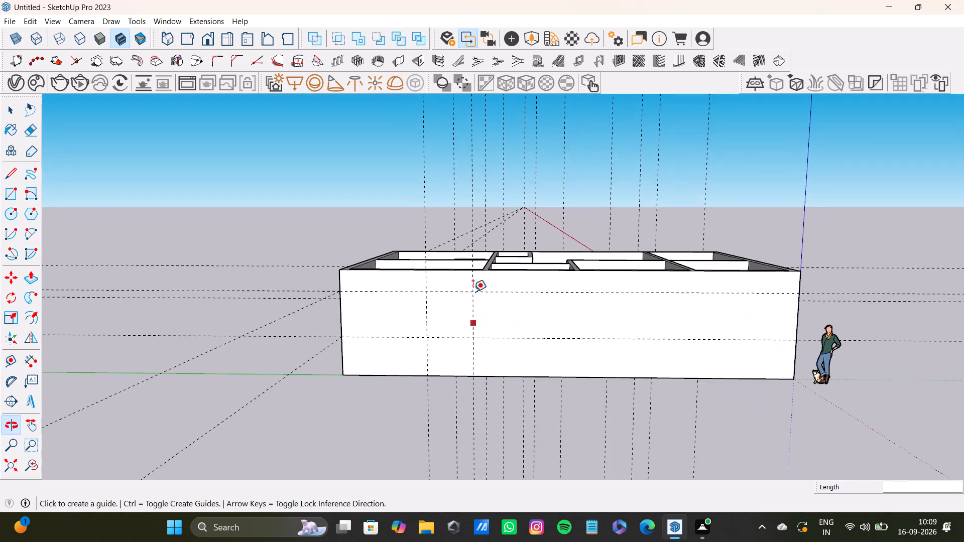
scroll(471, 320, "up", 4)
left_click(472, 317)
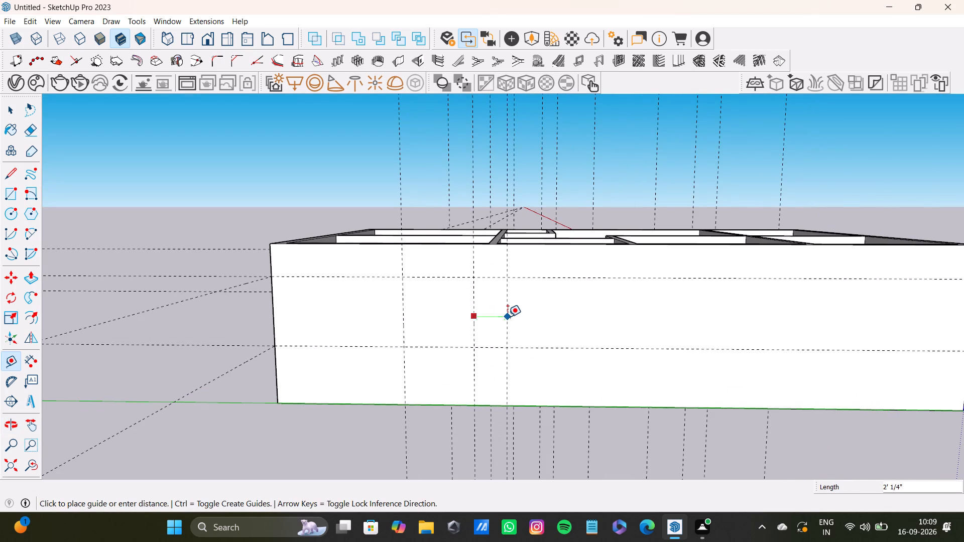
left_click(511, 317)
middle_click_drag(537, 302, 548, 351)
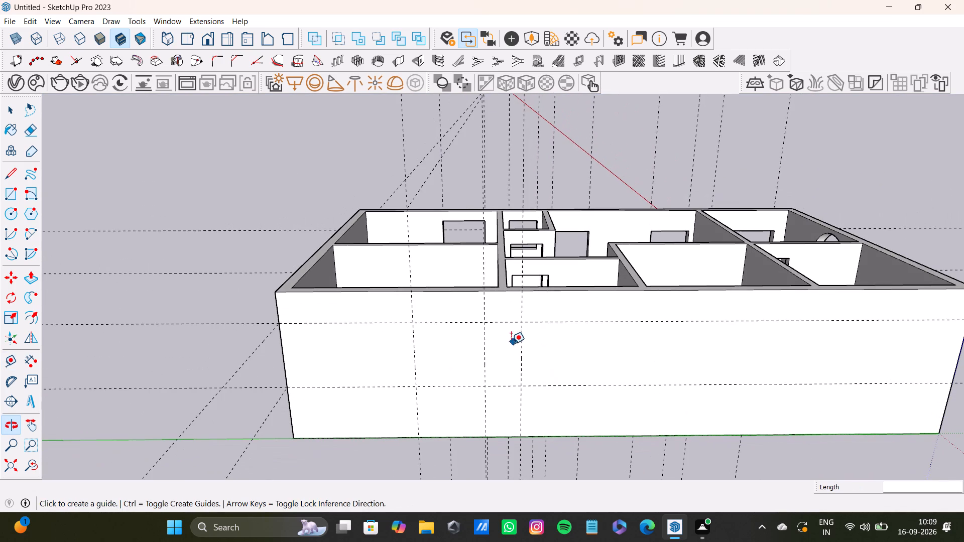
left_click(523, 359)
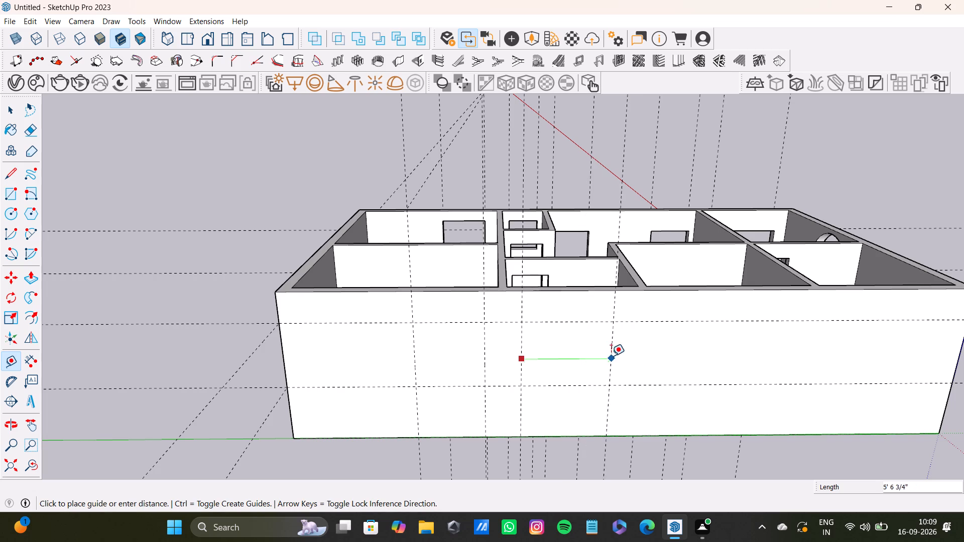
left_click(633, 359)
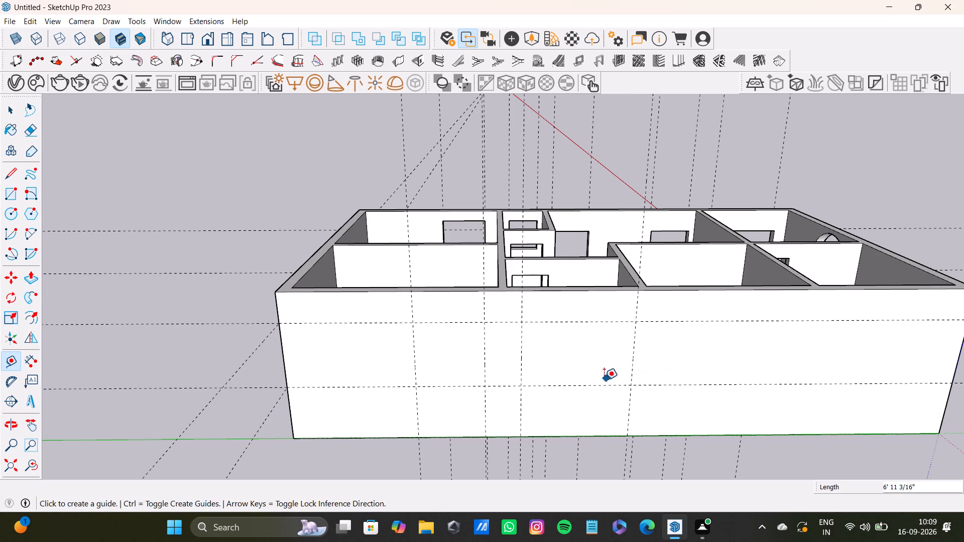
Place a horizontal guide about 2' above the sill guide and another about 3' 3 1/2" above that one.
left_click(590, 387)
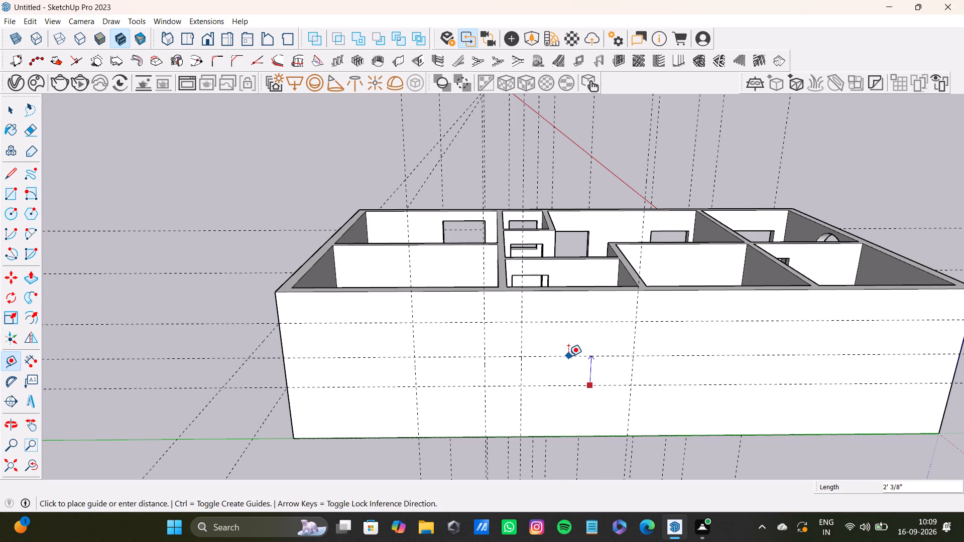
left_click(568, 356)
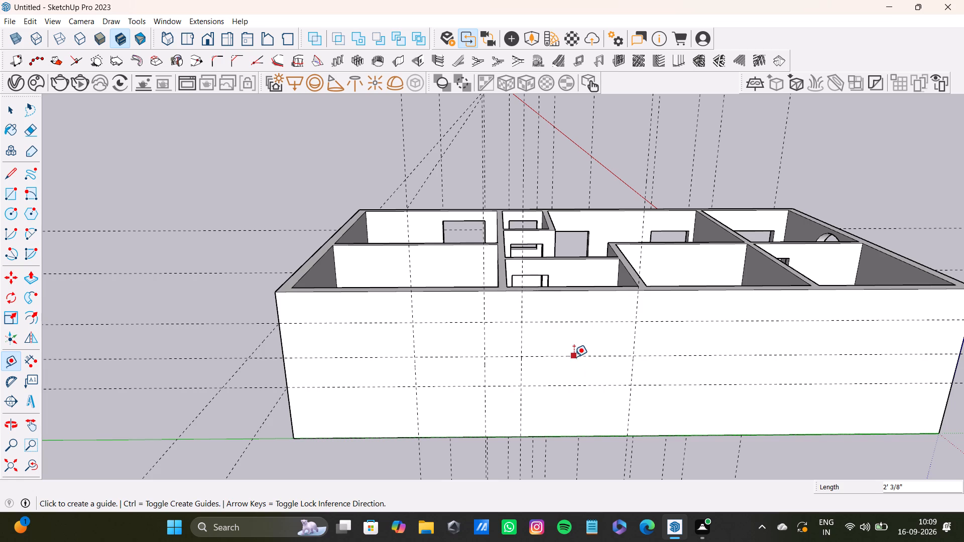
left_click(574, 357)
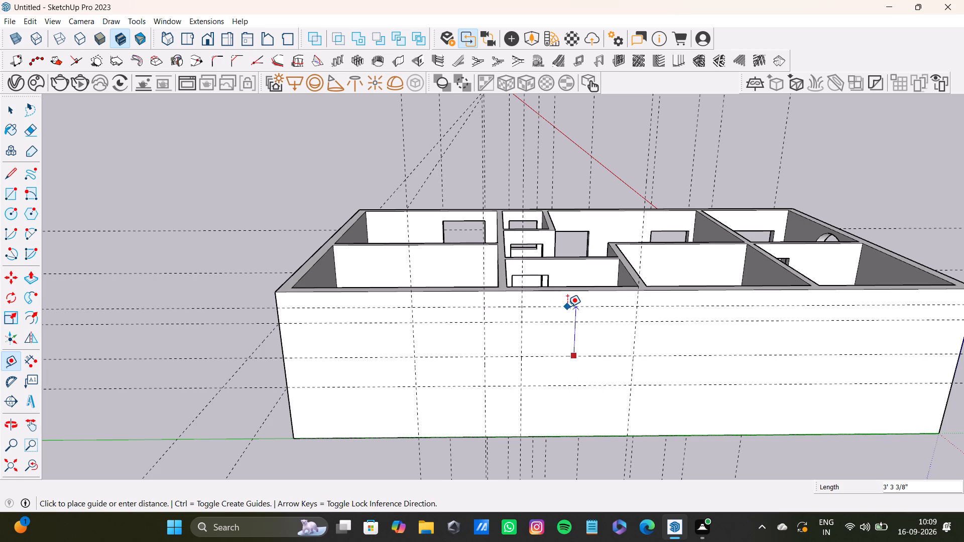
left_click(532, 307)
Place a fifth vertical guide just past the fourth, and a sixth about 3' 11" beyond the fifth.
scroll(585, 356, "down", 4)
middle_click_drag(595, 352, 483, 355, "shift")
middle_click_drag(530, 359, 515, 356)
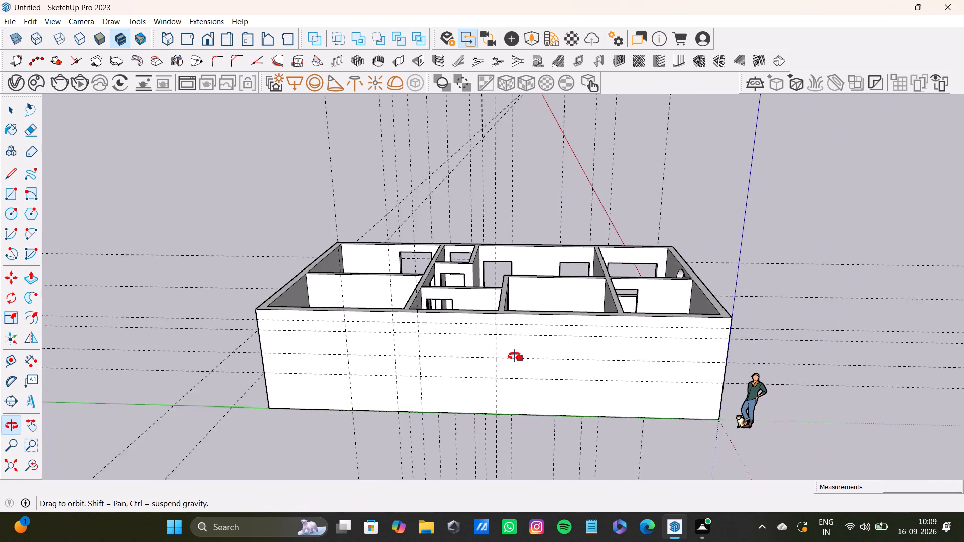
middle_click_drag(515, 356, 514, 333)
scroll(485, 332, "up", 7)
left_click(510, 334)
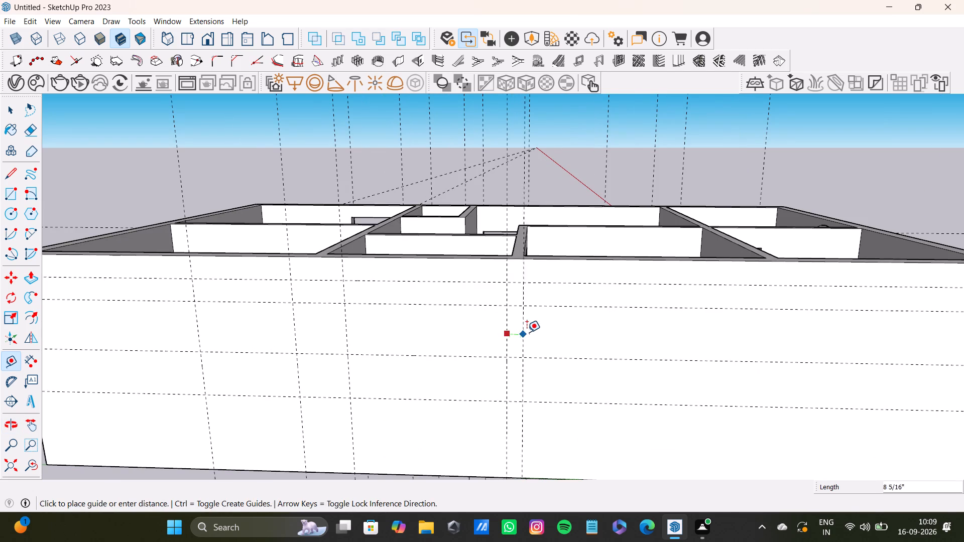
left_click(549, 331)
scroll(549, 331, "down", 4)
middle_click_drag(551, 335, 474, 340, "shift")
scroll(479, 345, "up", 4)
left_click(471, 338)
scroll(648, 356, "down", 4)
middle_click_drag(652, 356, 652, 351)
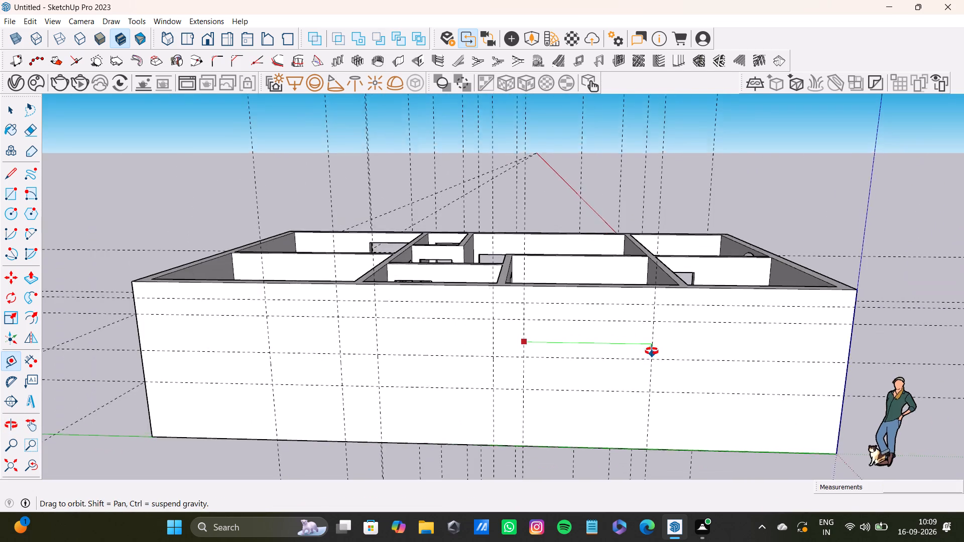
middle_click_drag(652, 351, 647, 340)
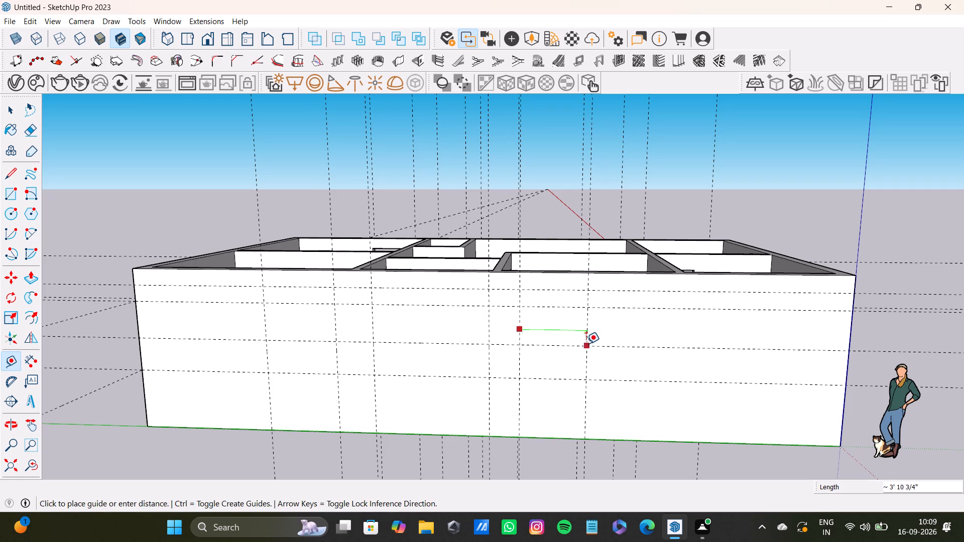
left_click(584, 344)
Place a seventh vertical guide about 6' 7" past the sixth, and an eighth about 3' 4" beyond the seventh.
scroll(579, 347, "down", 4)
middle_click_drag(590, 347, 506, 354, "shift")
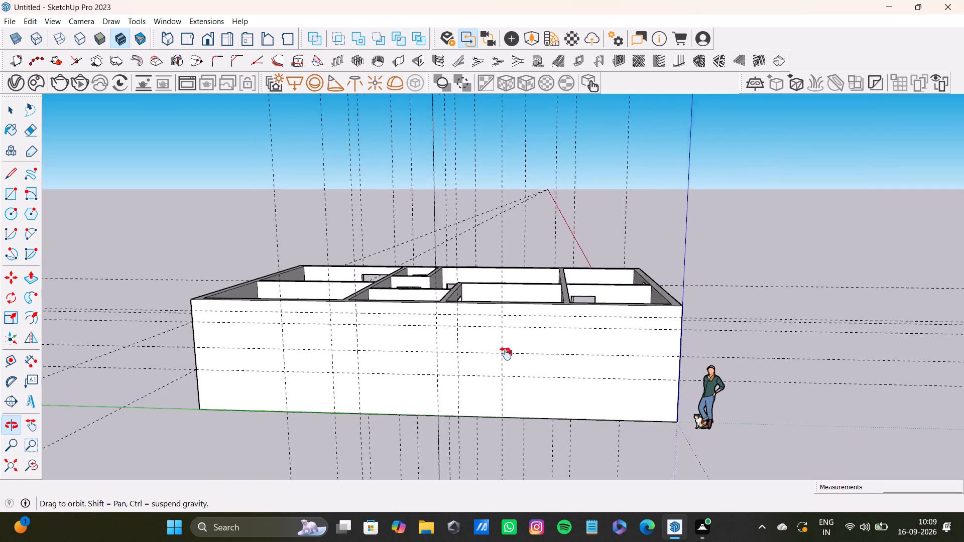
middle_click_drag(506, 354, 505, 354, "shift")
scroll(538, 374, "up", 7)
left_click_drag(484, 336, 495, 336)
middle_click_drag(655, 340, 601, 380)
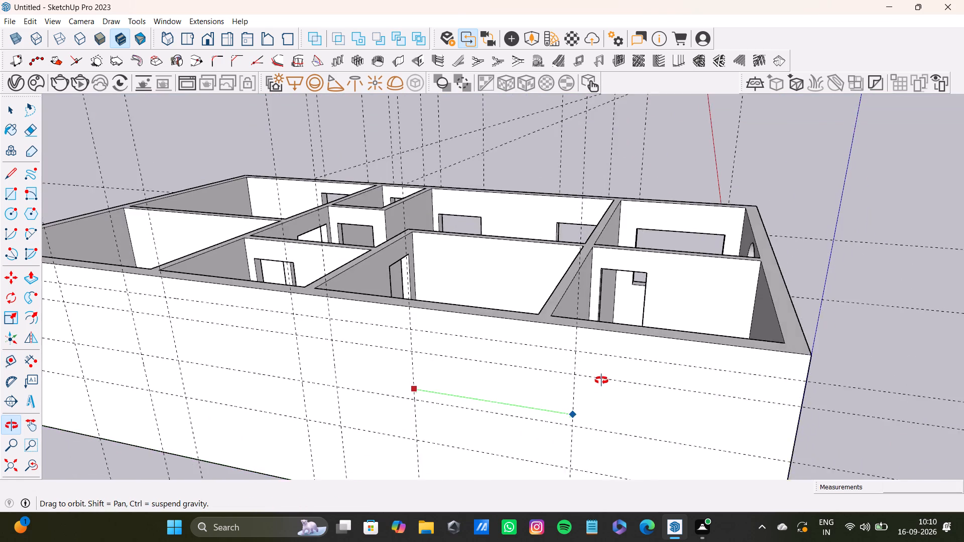
middle_click_drag(601, 380, 609, 345)
left_click(581, 359)
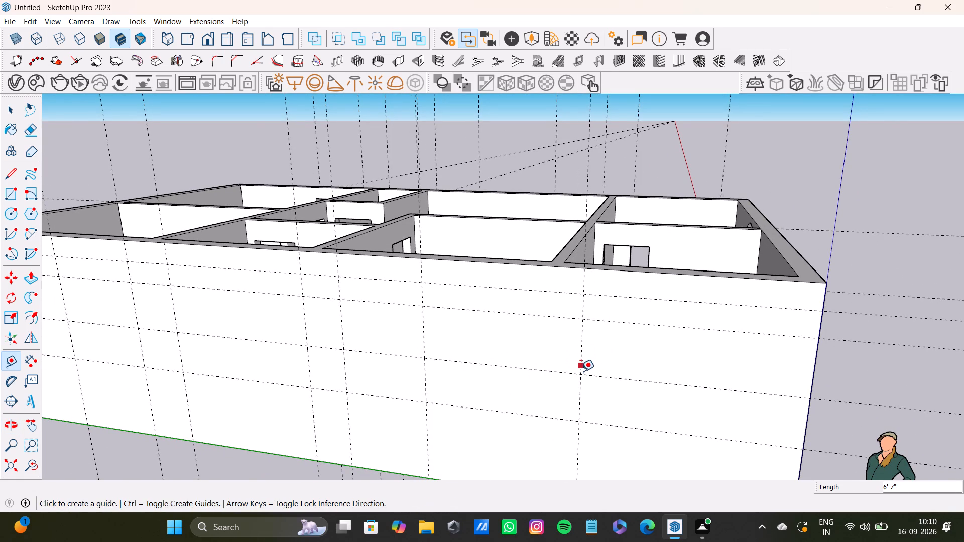
middle_click_drag(597, 394, 639, 380)
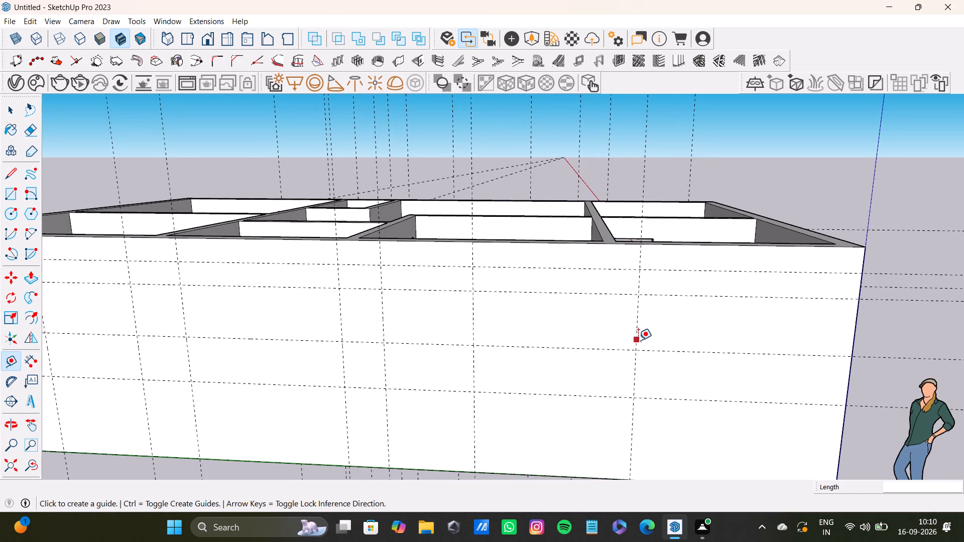
left_click(636, 340)
left_click(724, 331)
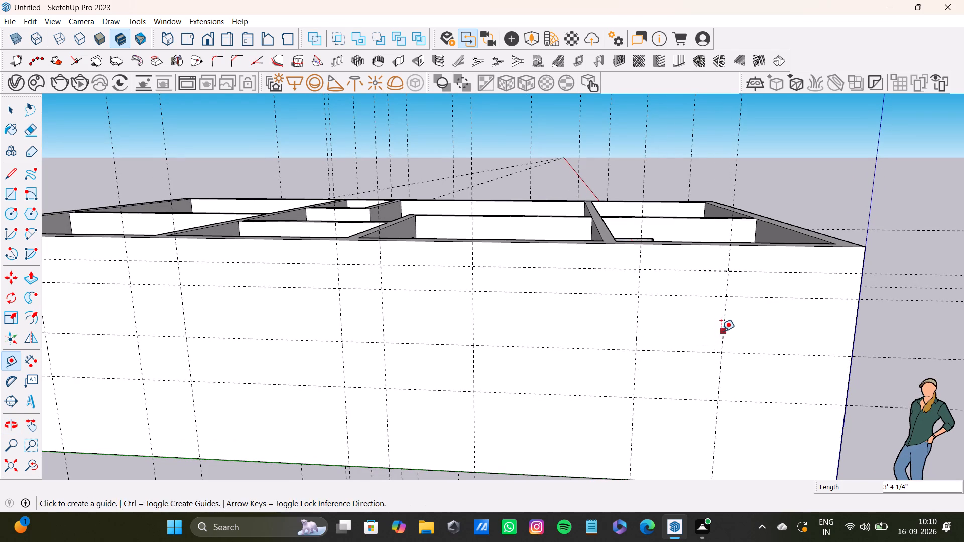
Draw the first window rectangle on the long outer wall between the first and second vertical guides, from the window-head guide to the sill guide.
key("space")
key("r")
scroll(154, 324, "down", 8)
middle_click_drag(400, 342, 427, 341, "shift")
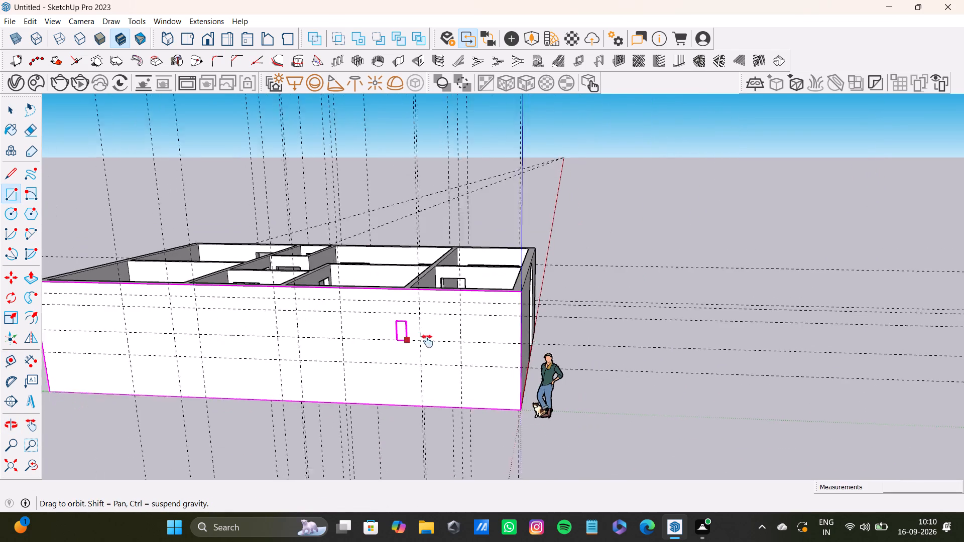
middle_click_drag(427, 341, 590, 341, "shift")
scroll(217, 319, "up", 7, "shift")
middle_click_drag(290, 332, 315, 287)
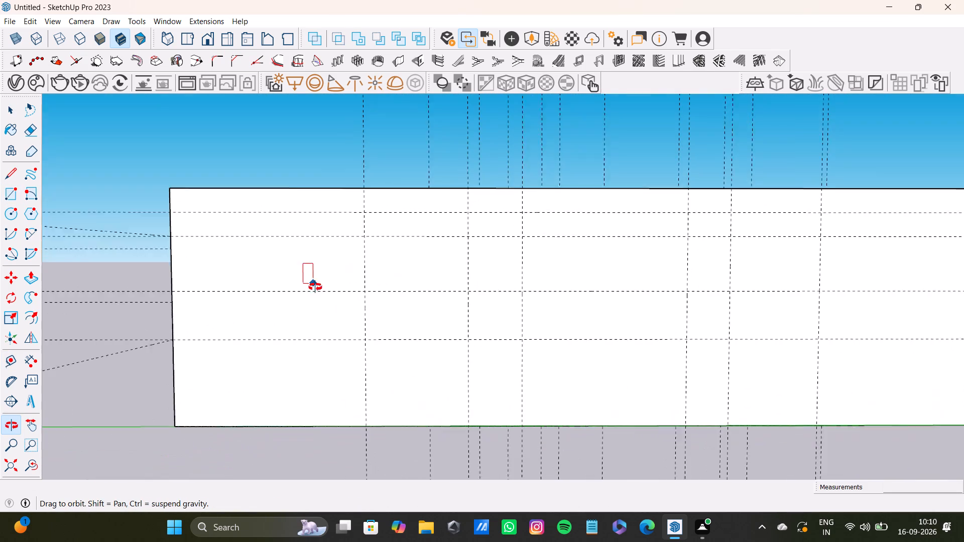
middle_click_drag(315, 287, 315, 286)
left_click(364, 231)
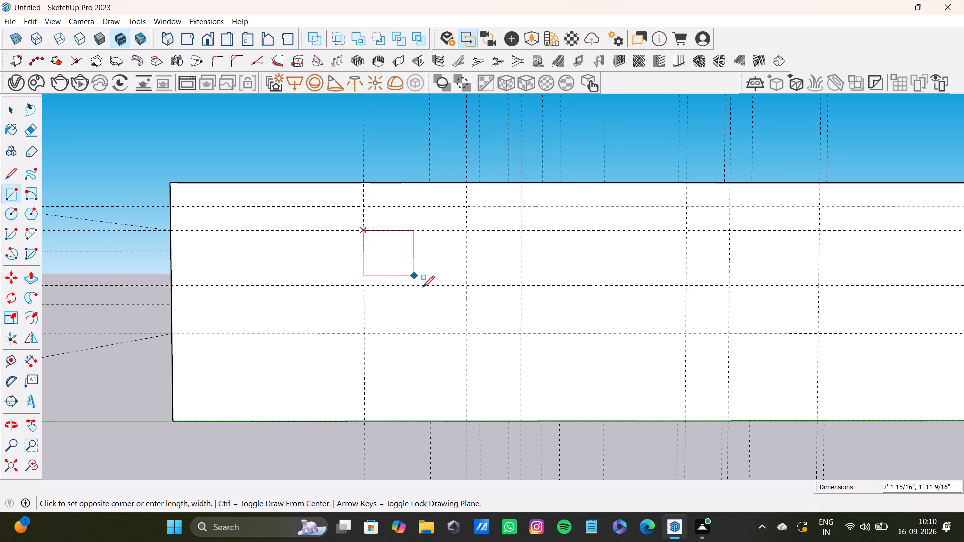
left_click(465, 336)
Draw the second, wider window rectangle between the third and fourth vertical guides, from the topmost horizontal guide to the one about 2' above the sill.
scroll(517, 322, "down", 3)
middle_click_drag(550, 339, 550, 338, "shift")
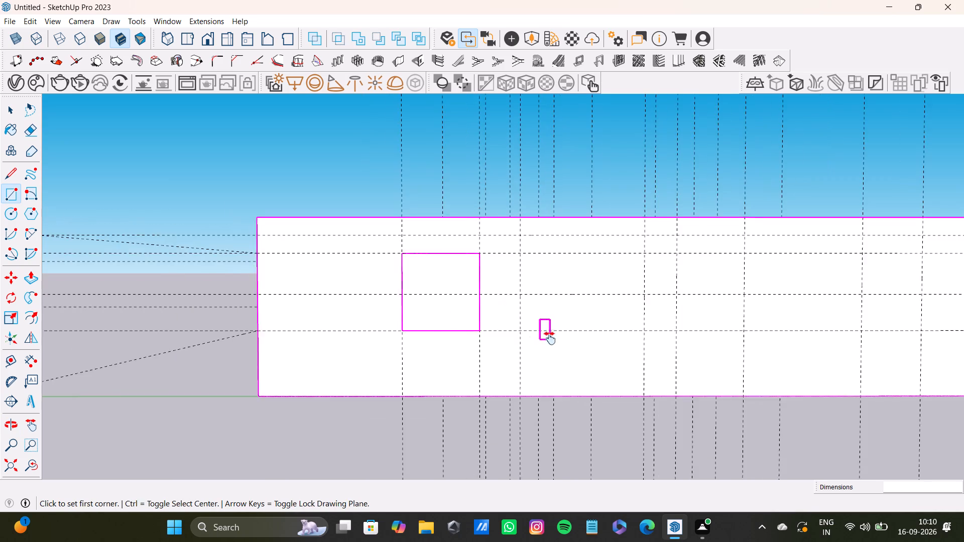
middle_click_drag(550, 338, 419, 373, "shift")
middle_click_drag(445, 335, 440, 348)
scroll(385, 275, "up", 8)
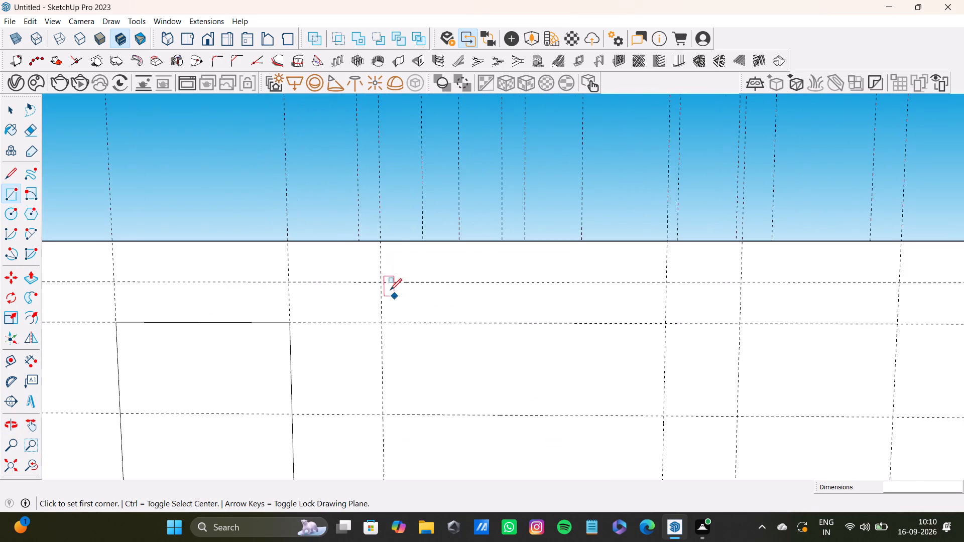
left_click(380, 283)
left_click(665, 418)
Draw the third window rectangle between the fifth and sixth vertical guides, from the window-head guide to the sill guide.
scroll(640, 409, "down", 3)
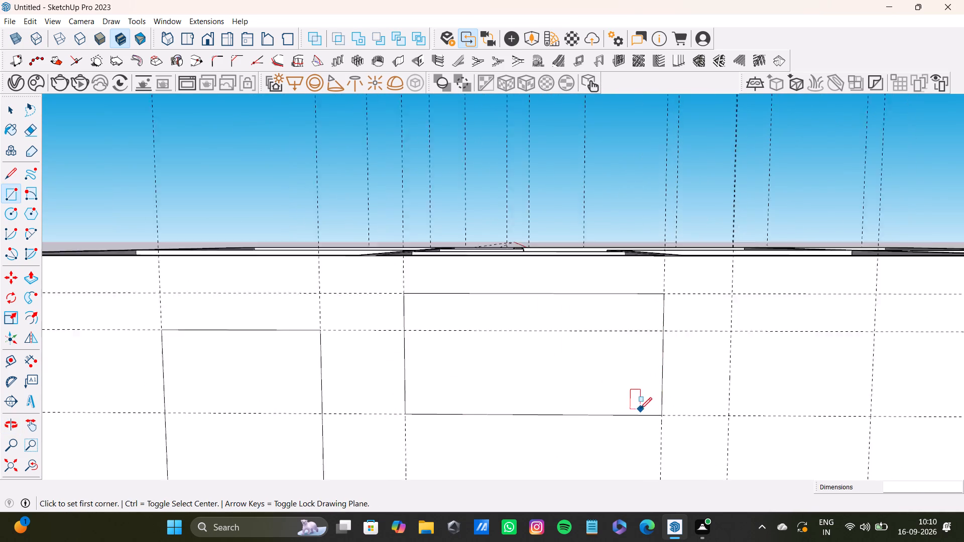
scroll(640, 409, "down", 1)
middle_click_drag(657, 396, 422, 325, "shift")
middle_click_drag(485, 295, 486, 425)
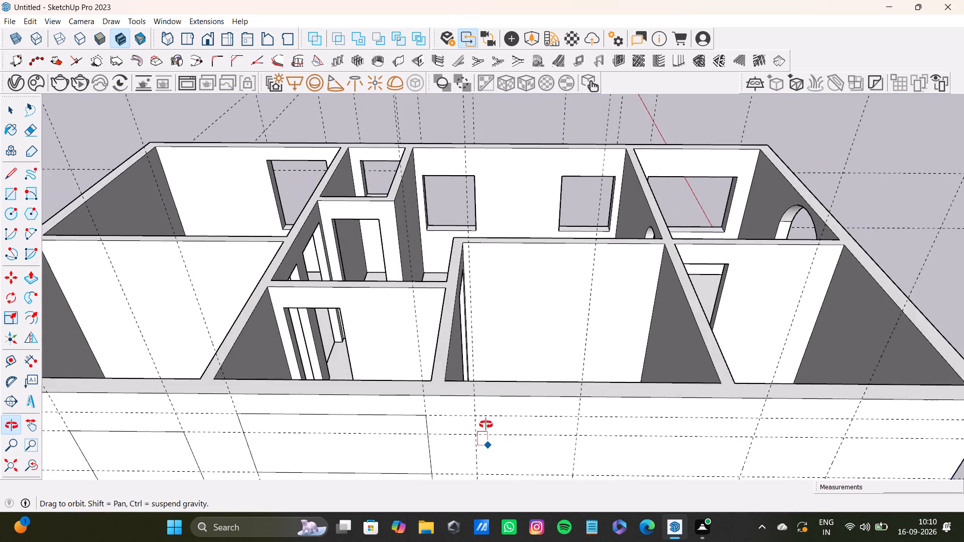
middle_click_drag(486, 425, 477, 328)
left_click(461, 321)
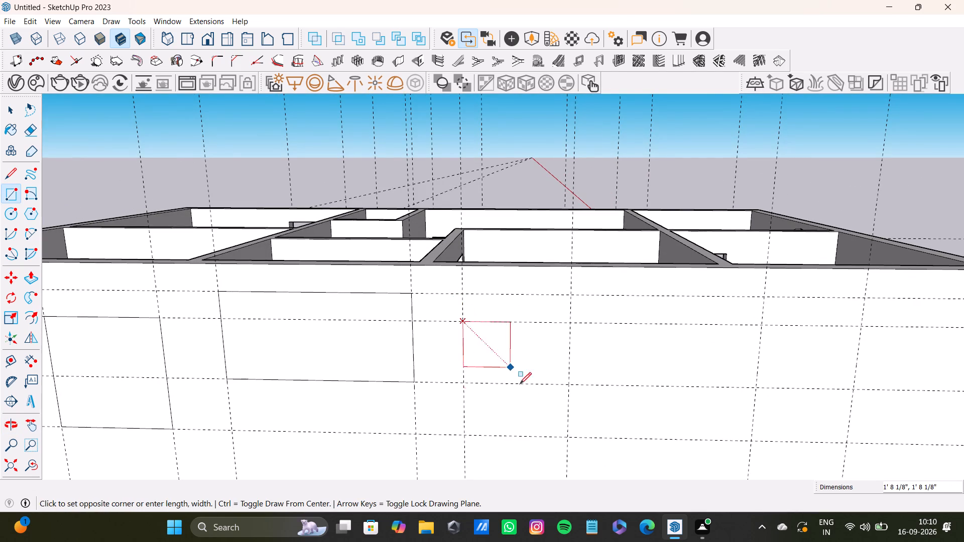
scroll(530, 401, "down", 4)
middle_click_drag(548, 396, 547, 356, "shift")
left_click(555, 389)
Draw the fourth window rectangle, about 4' 4" by 3' 4", between the seventh and eighth vertical guides, from the window-head guide to the sill guide.
scroll(555, 376, "down", 3)
middle_click_drag(553, 363, 468, 342, "shift")
scroll(575, 305, "up", 9)
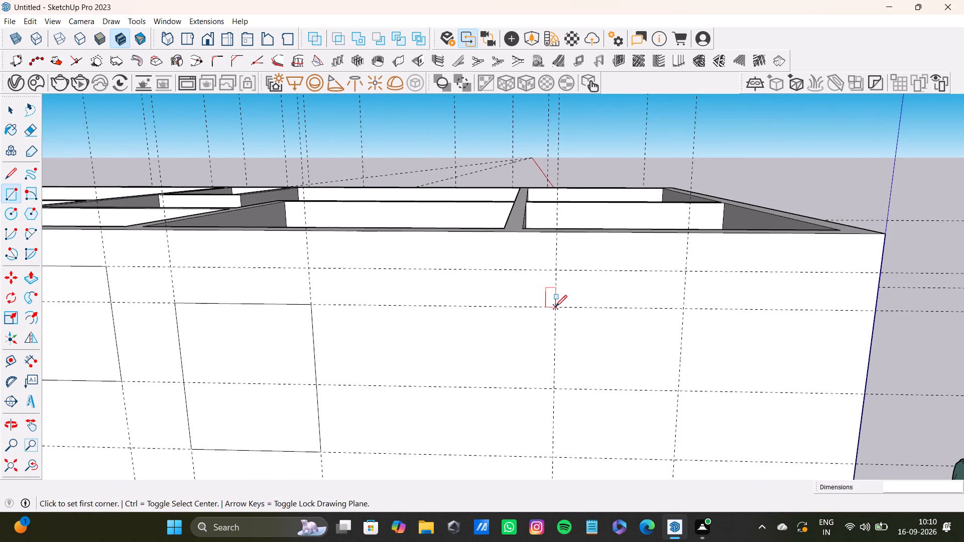
left_click(554, 307)
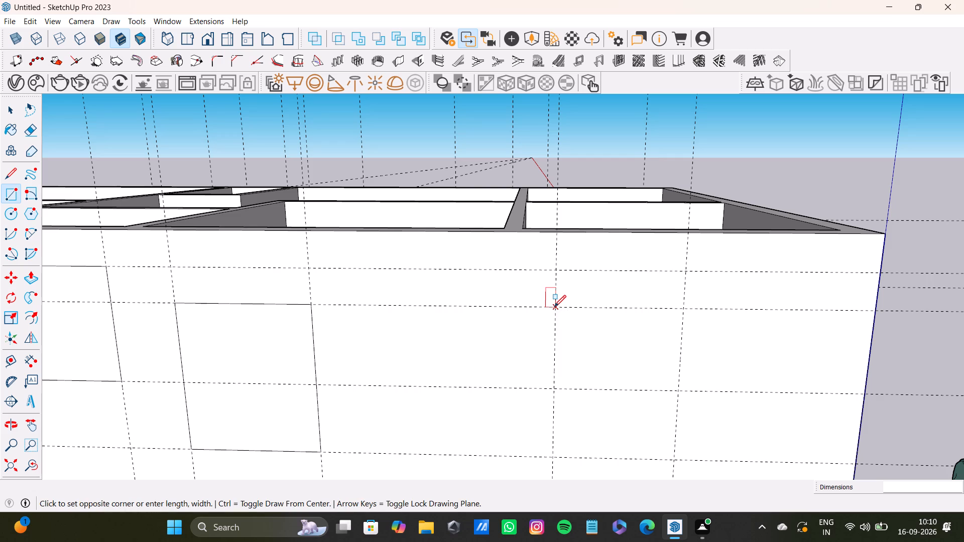
middle_click_drag(650, 431, 644, 373, "shift")
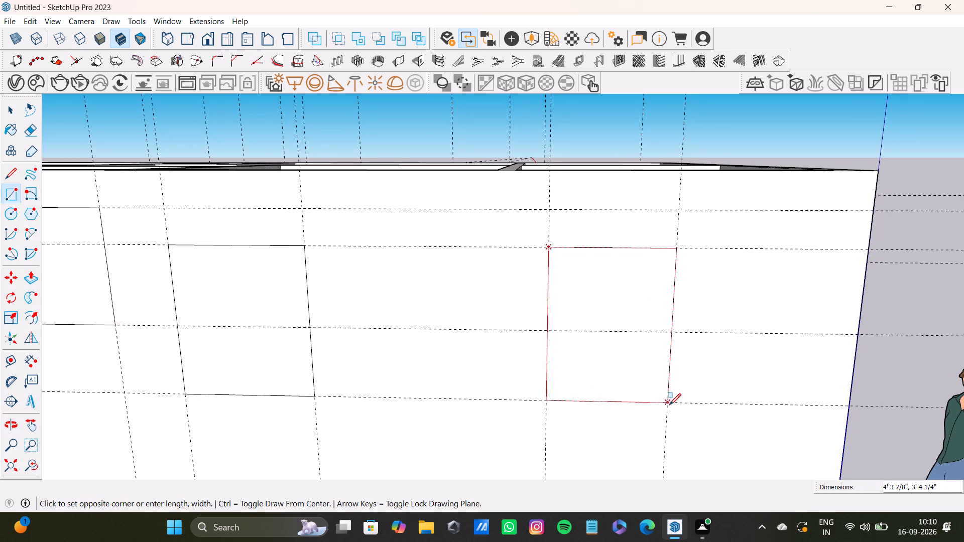
left_click(666, 405)
key("space")
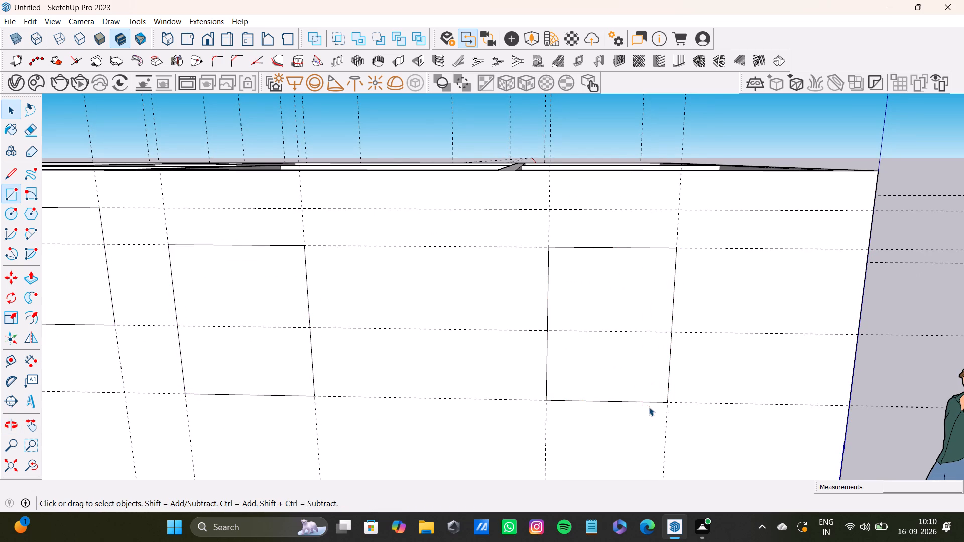
Push the first window rectangle 9" through the long outer wall to cut the opening.
scroll(514, 378, "down", 9)
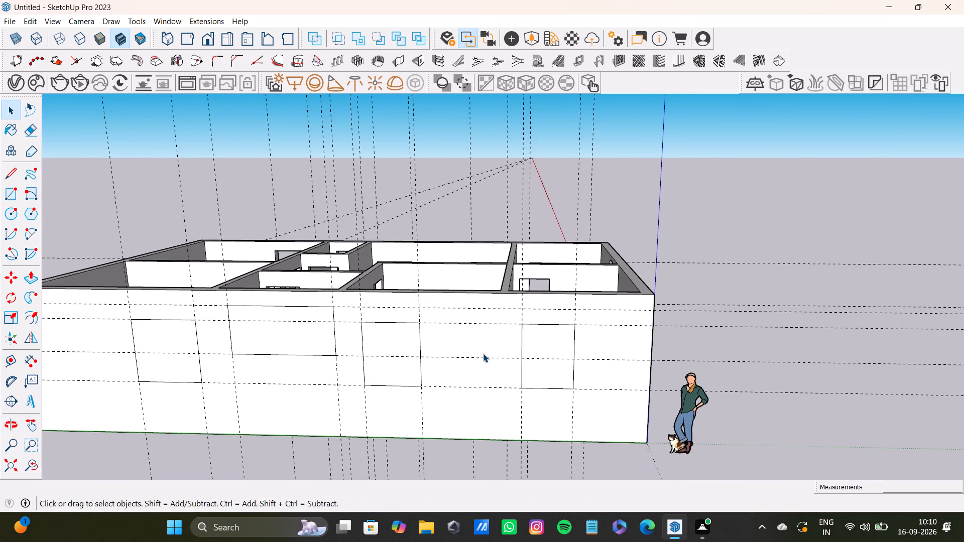
scroll(466, 364, "down", 4)
middle_click_drag(454, 348, 607, 367, "shift")
scroll(258, 355, "up", 1)
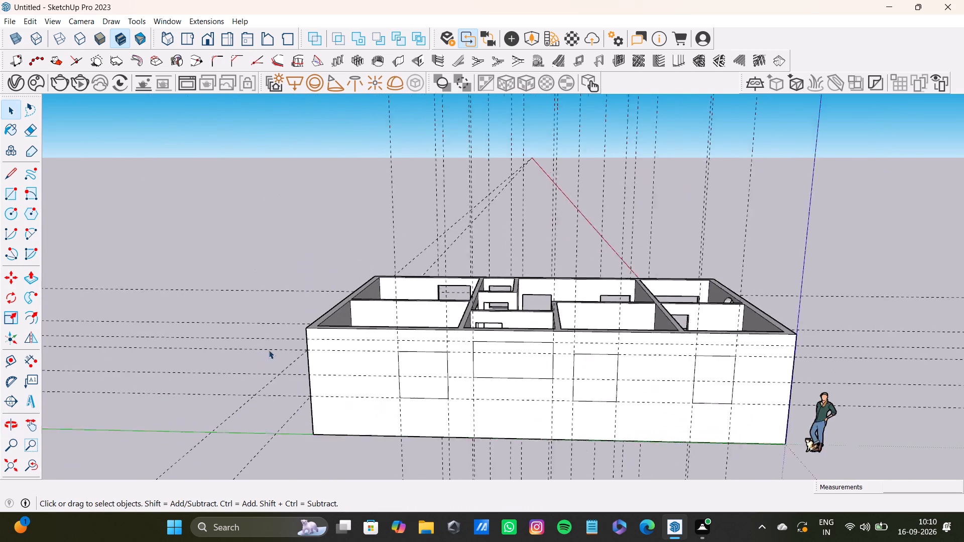
scroll(269, 350, "up", 8)
middle_click_drag(453, 363, 420, 297)
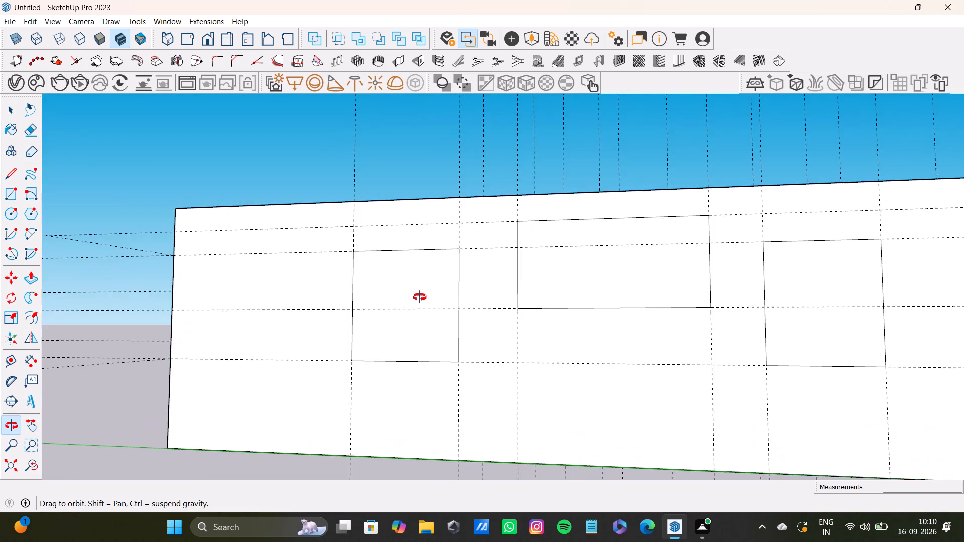
middle_click_drag(420, 297, 475, 333)
middle_click_drag(506, 325, 461, 384)
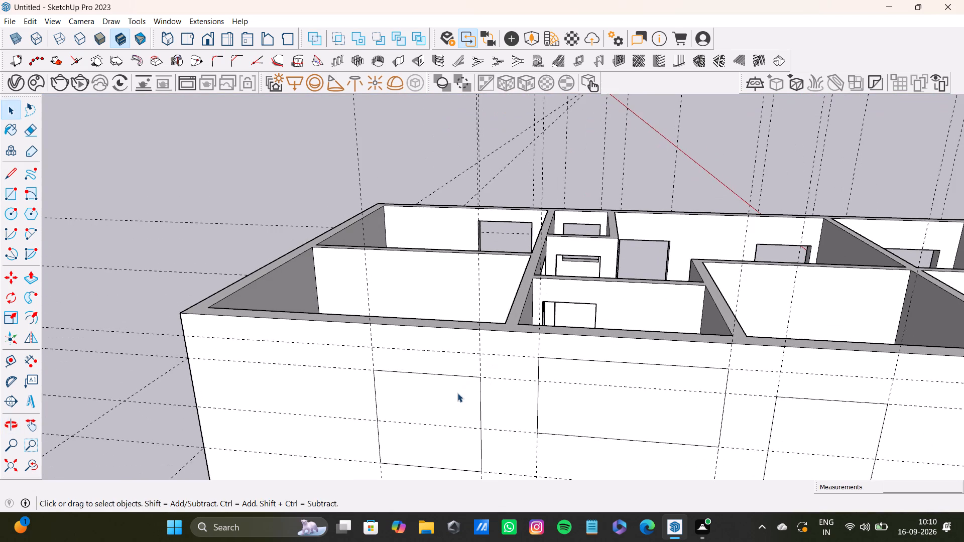
key("space")
left_click(457, 393)
key("p")
left_click(456, 394)
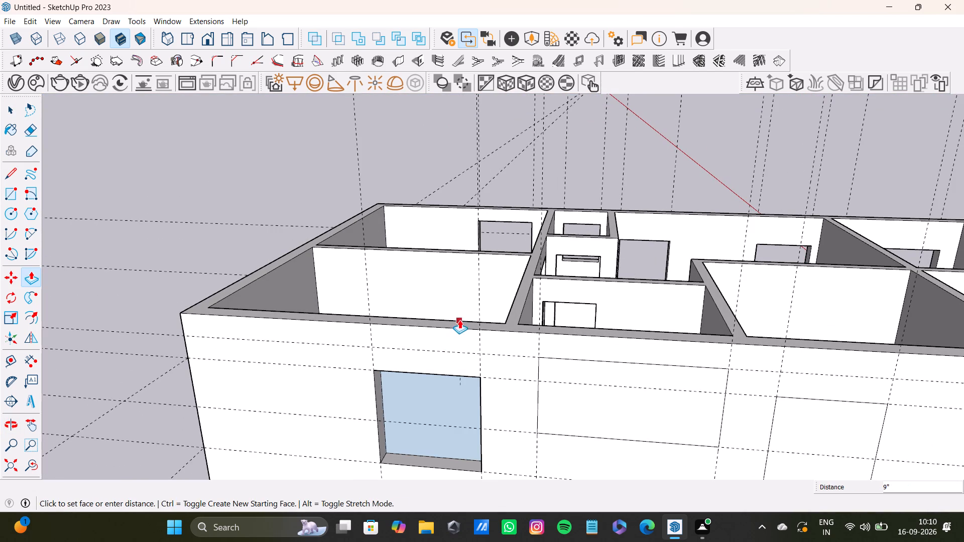
left_click(459, 320)
Push the second, wider window rectangle 9" through the same wall to cut the opening.
scroll(485, 402, "down", 3)
middle_click_drag(490, 403, 393, 369, "shift")
left_click(476, 373)
middle_click_drag(525, 366, 500, 425)
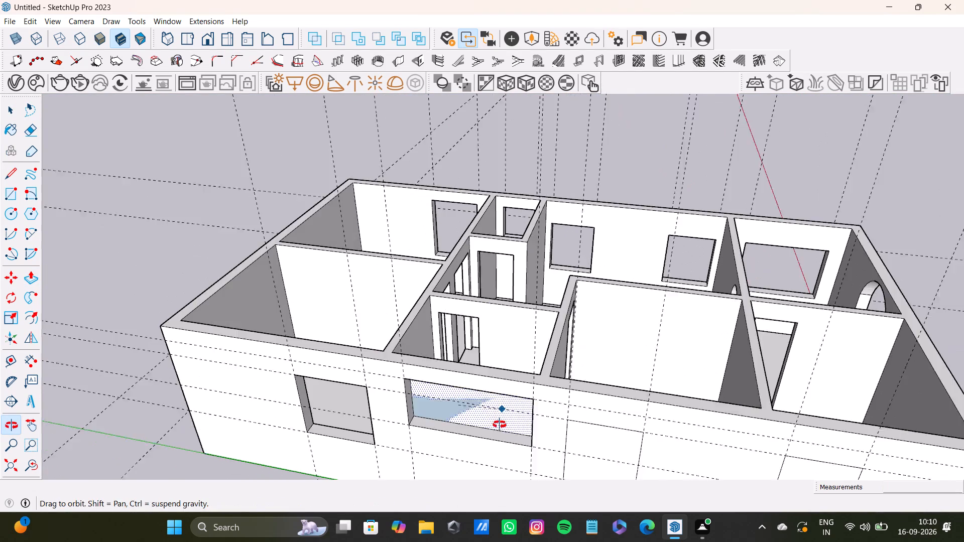
middle_click_drag(500, 425, 479, 438)
left_click(485, 388)
Push the third window rectangle about 8 9/16" inward to cut its opening through the wall.
scroll(508, 413, "down", 3)
middle_click_drag(508, 408, 458, 339, "shift")
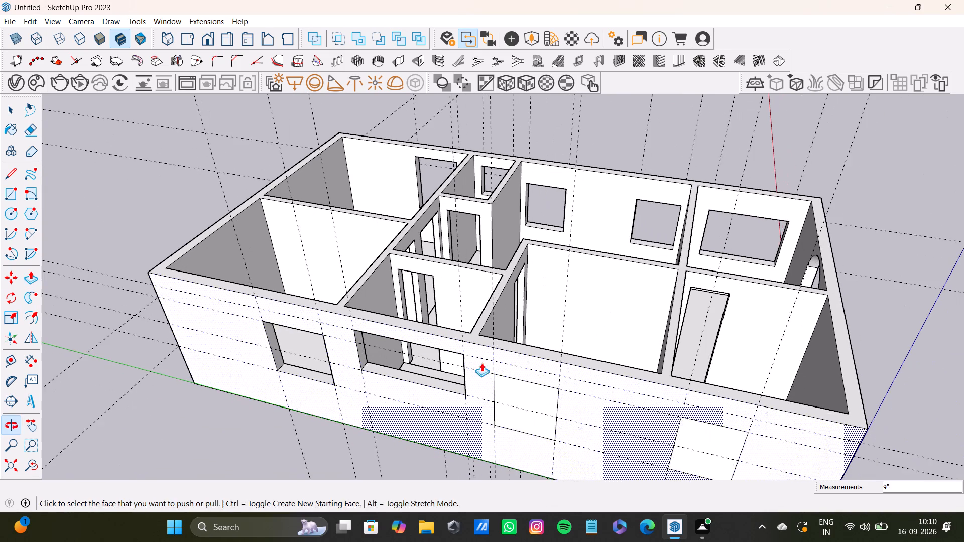
middle_click_drag(523, 399, 533, 406)
left_click(519, 421)
left_click_drag(547, 411, 551, 385)
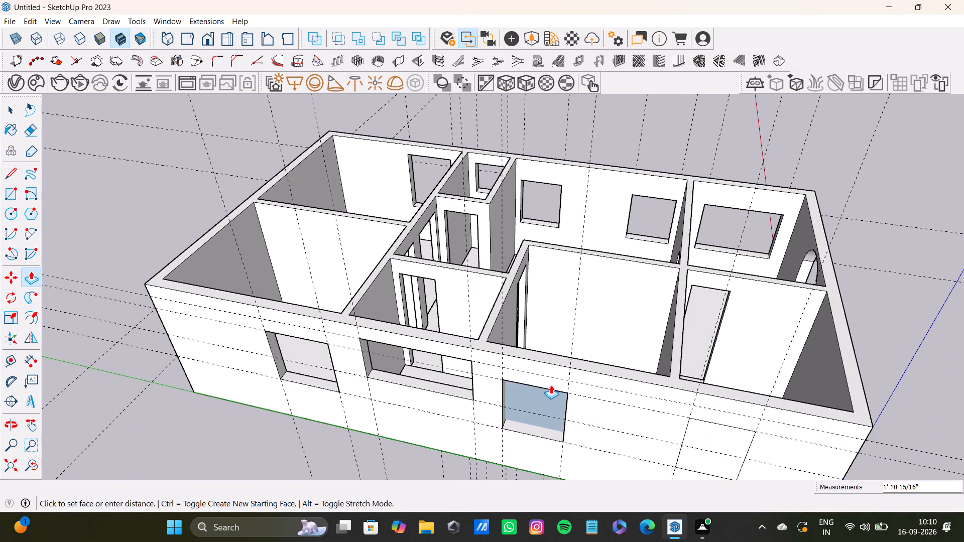
left_click_drag(551, 385, 555, 355)
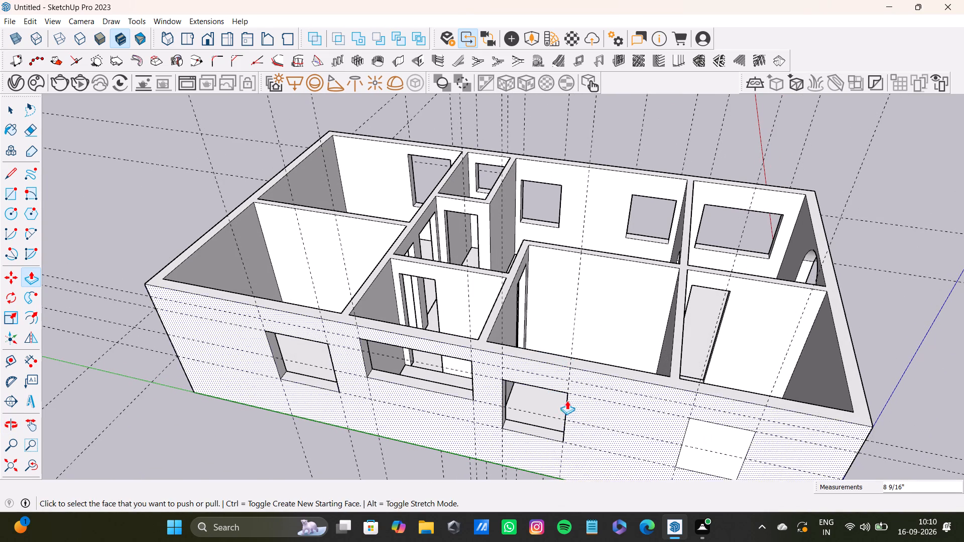
Push the fourth window rectangle, nearest the blue-axis corner, 9" through the wall to cut the opening.
scroll(572, 408, "down", 4)
middle_click_drag(577, 408, 489, 345, "shift")
middle_click_drag(494, 358, 517, 315)
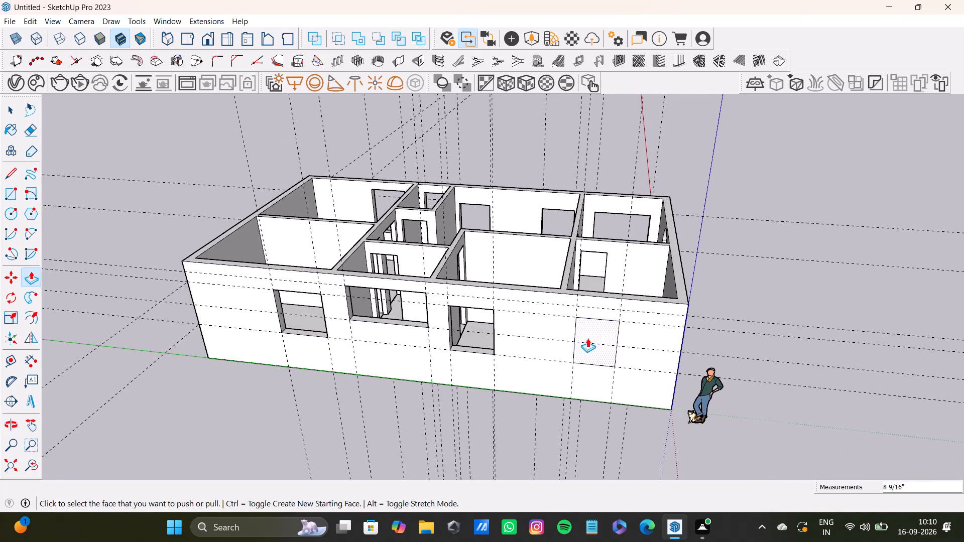
left_click(587, 338)
middle_click_drag(596, 338, 558, 410)
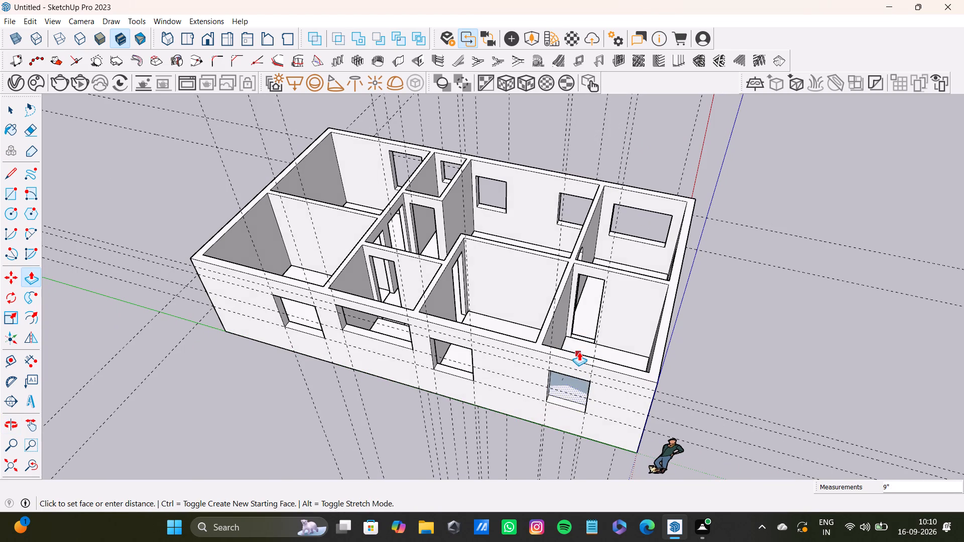
left_click(579, 352)
key("space")
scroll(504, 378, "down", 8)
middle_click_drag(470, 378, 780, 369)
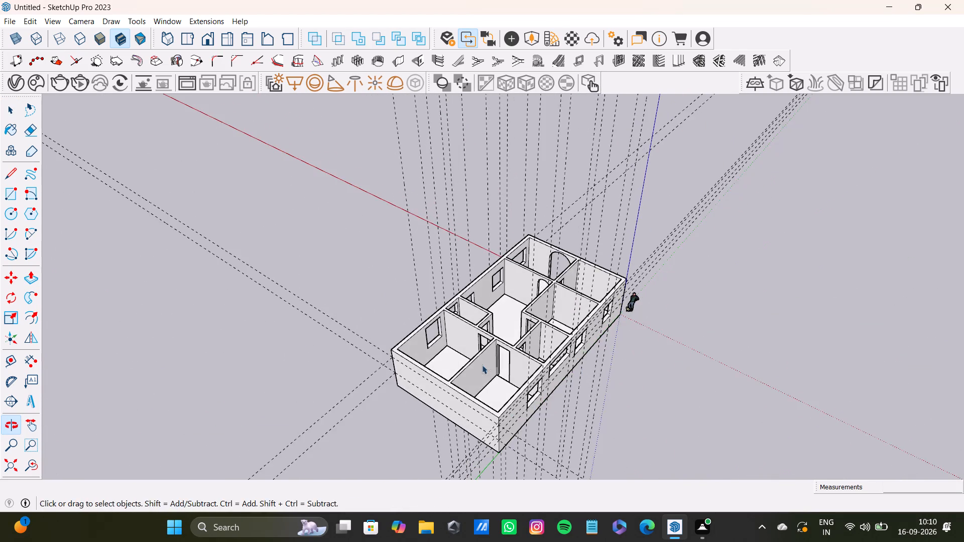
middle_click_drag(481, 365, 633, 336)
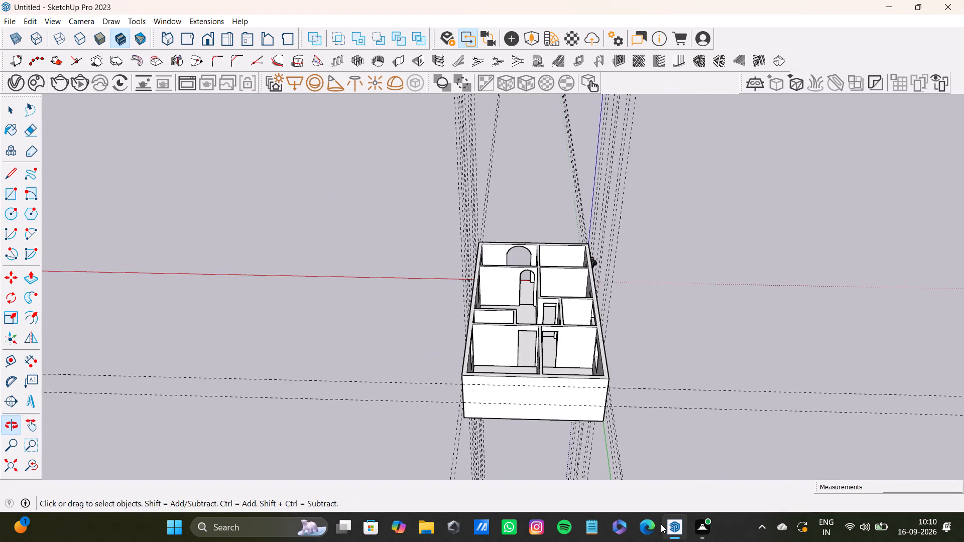
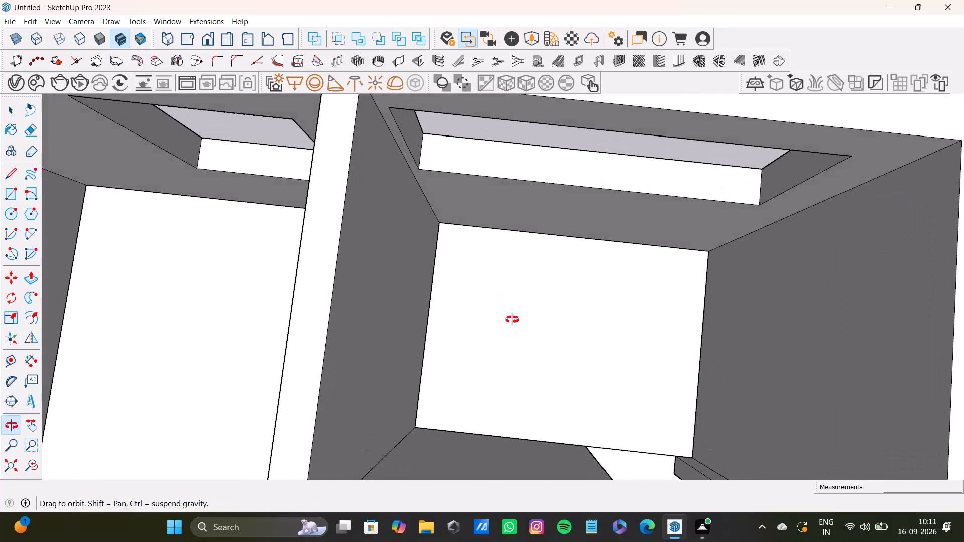
Pull one side jamb of the wide window in the small middle room inward about 5 5/8" to narrow the opening.
scroll(419, 206, "down", 4)
middle_click_drag(429, 203, 343, 385, "shift")
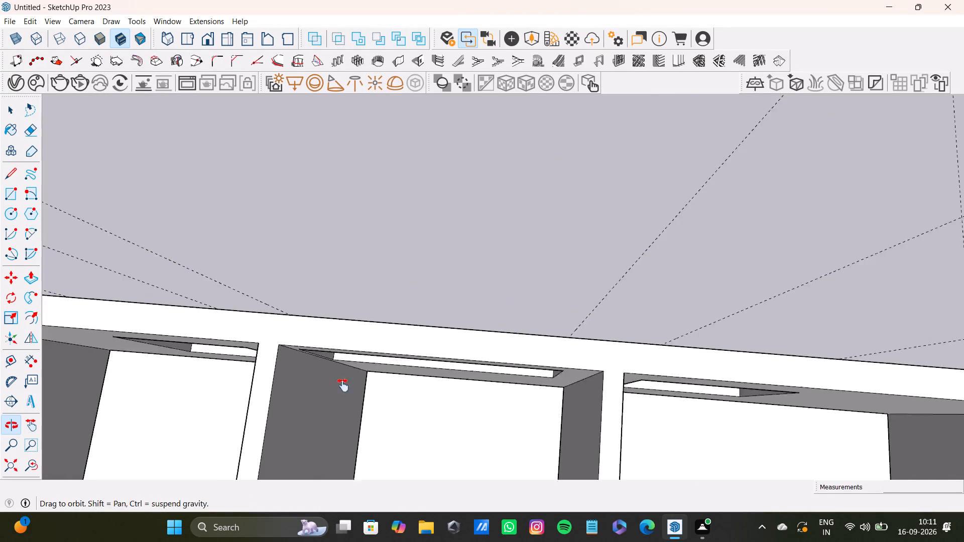
middle_click_drag(343, 385, 340, 392, "shift")
middle_click_drag(340, 380, 336, 168)
scroll(285, 245, "up", 3)
left_click(279, 252)
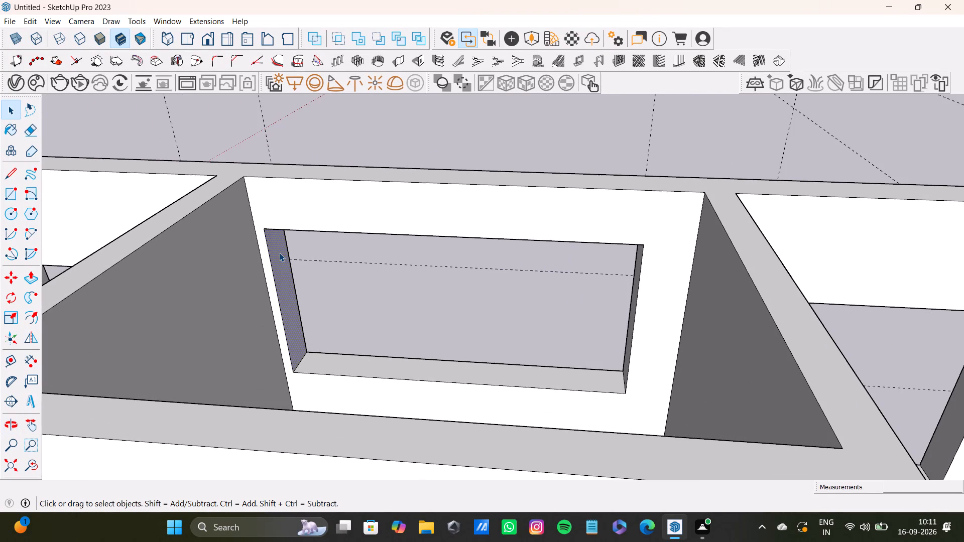
key("p")
left_click_drag(279, 252, 302, 256)
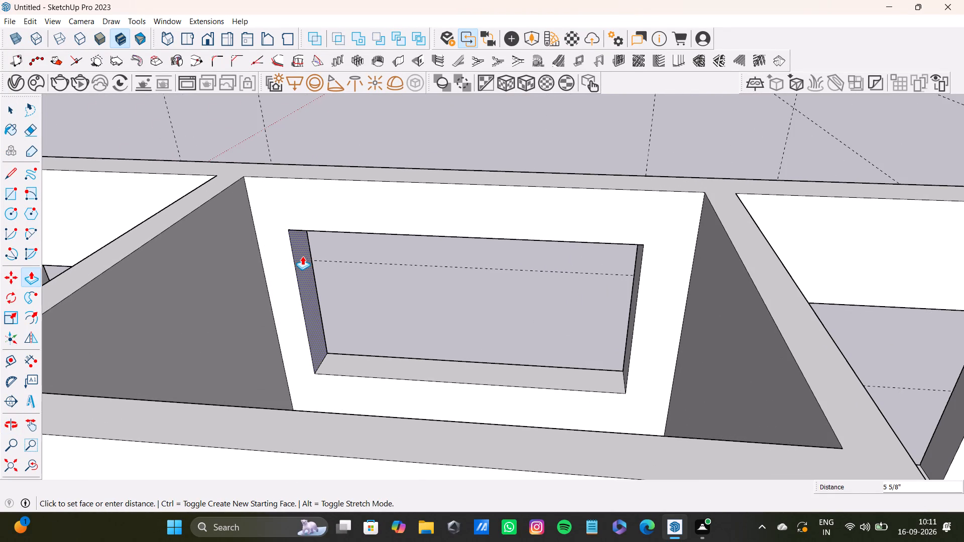
left_click_drag(302, 256, 301, 255)
key("space")
Examine the narrowed window, the small middle room and the adjoining partitions from several angles.
scroll(452, 361, "down", 3)
middle_click_drag(446, 346, 379, 359)
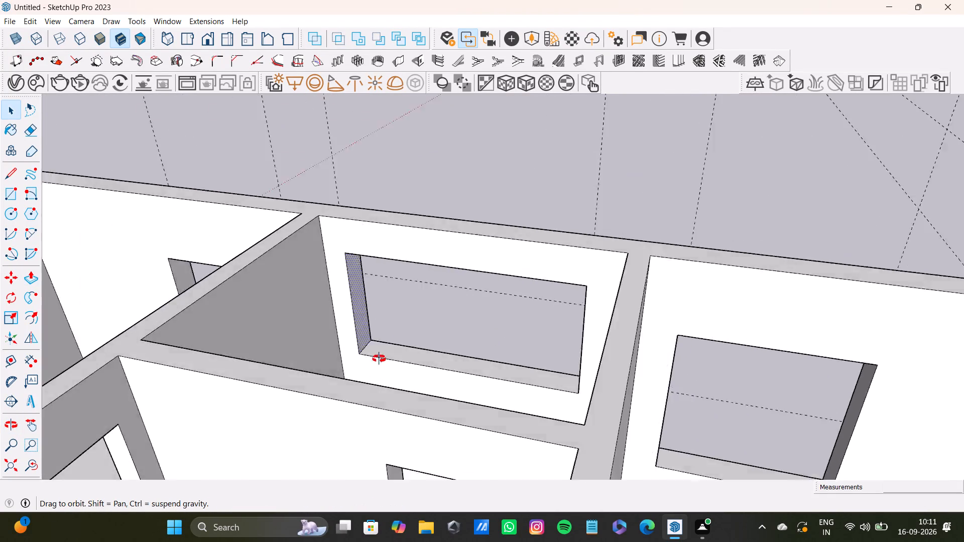
middle_click_drag(379, 359, 194, 502)
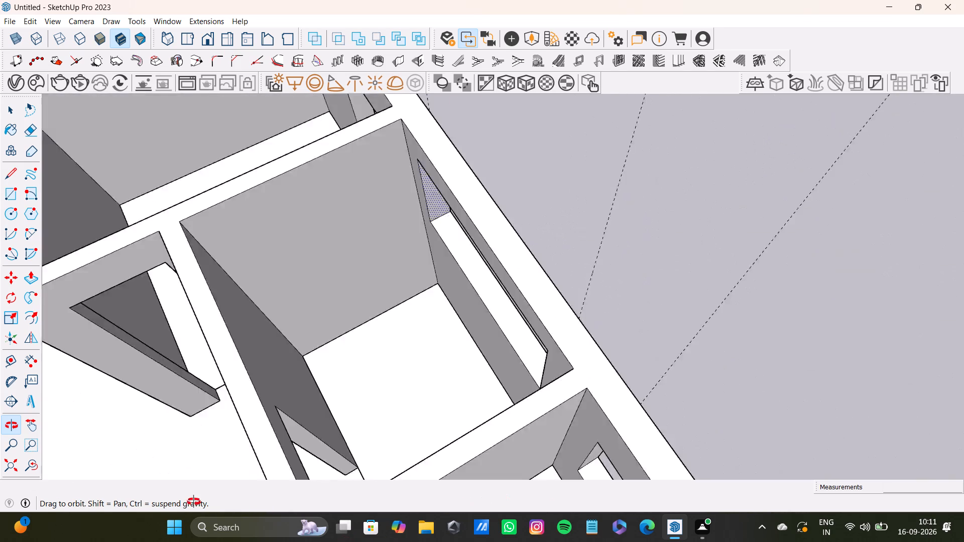
middle_click_drag(194, 502, 659, 297)
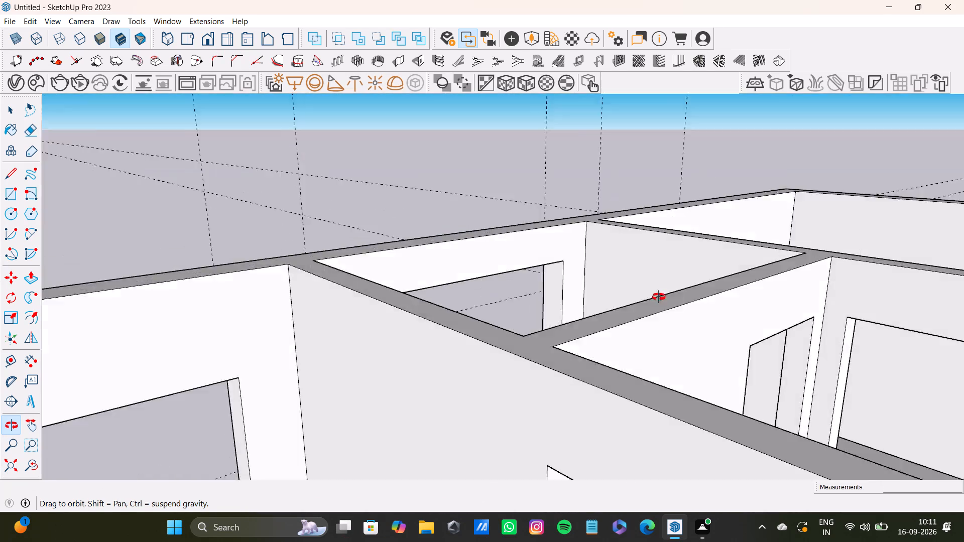
middle_click_drag(659, 297, 439, 391)
scroll(358, 264, "up", 8)
middle_click_drag(408, 251, 380, 396, "shift")
scroll(390, 397, "up", 1)
middle_click_drag(390, 396, 402, 196)
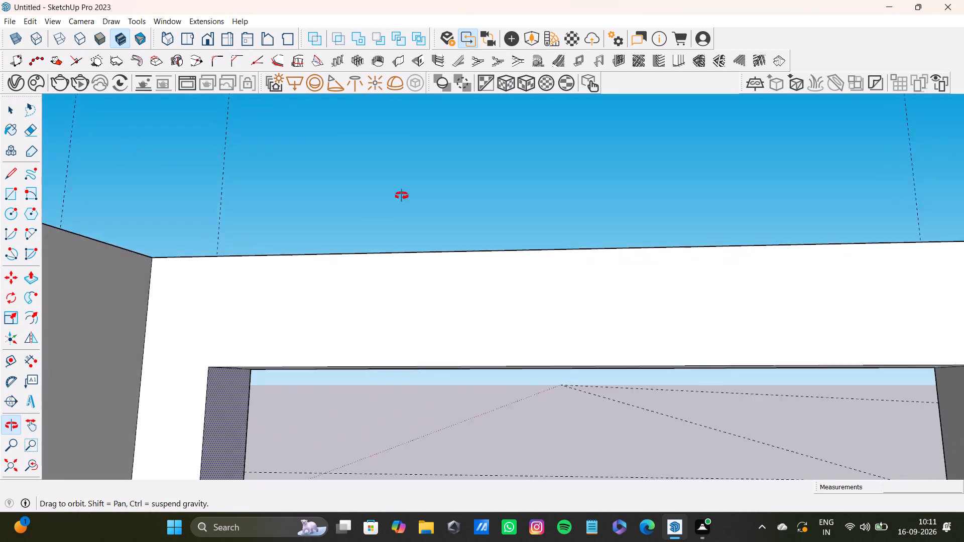
middle_click_drag(402, 196, 356, 40)
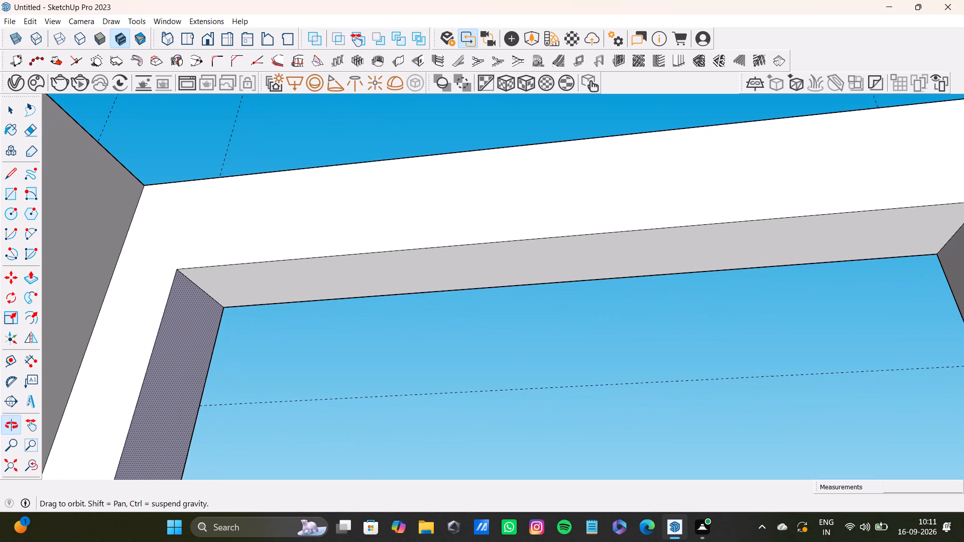
middle_click_drag(356, 40, 356, 41)
middle_click_drag(507, 252, 490, 474)
scroll(481, 439, "down", 8)
middle_click_drag(462, 435, 438, 250, "shift")
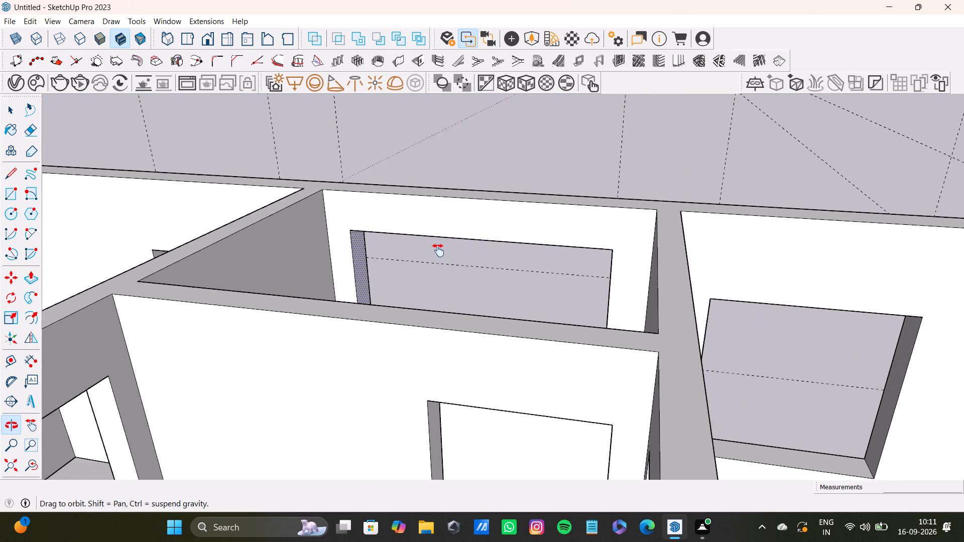
middle_click_drag(438, 250, 437, 245, "shift")
middle_click_drag(437, 247, 459, 263)
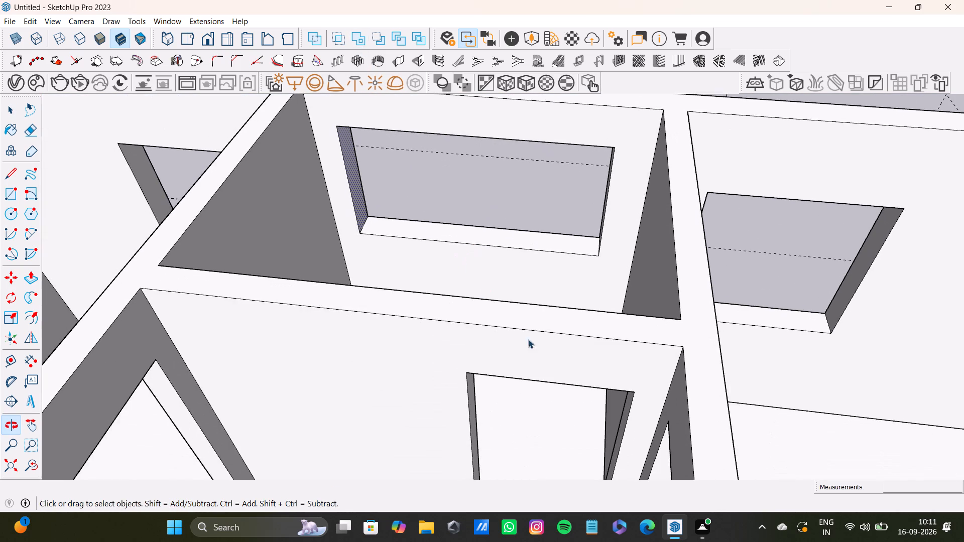
scroll(536, 347, "up", 2)
middle_click_drag(591, 380, 547, 510)
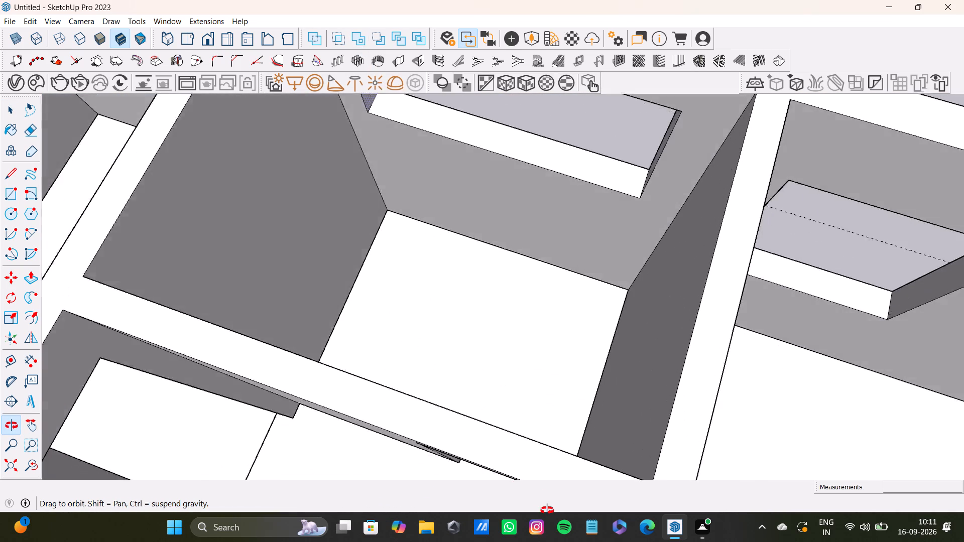
middle_click_drag(547, 510, 550, 490)
Draw a floor rectangle about 11 7/16" deep and 8' long in the small room, against the outer wall below the window.
scroll(524, 381, "down", 4)
middle_click_drag(510, 362, 515, 436, "shift")
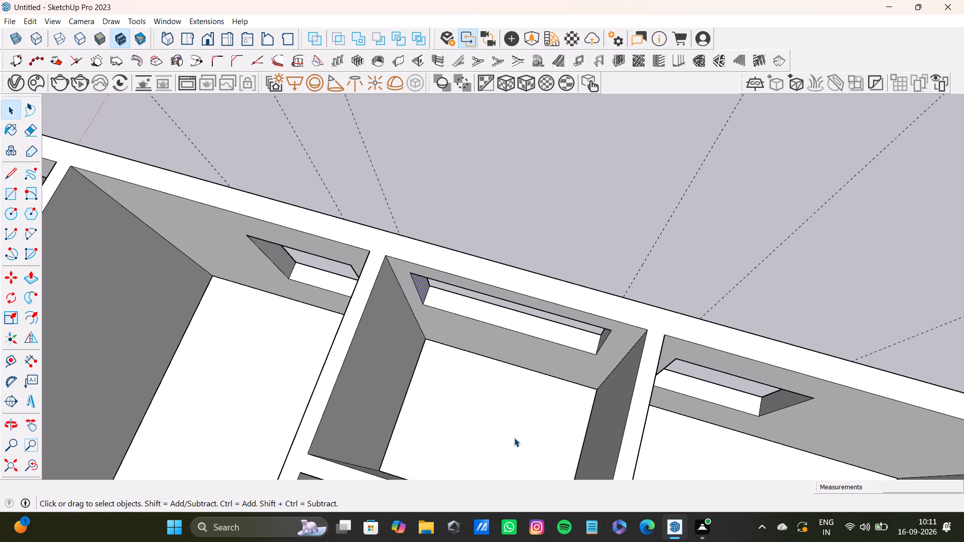
key("r")
scroll(443, 362, "up", 6)
left_click(416, 325)
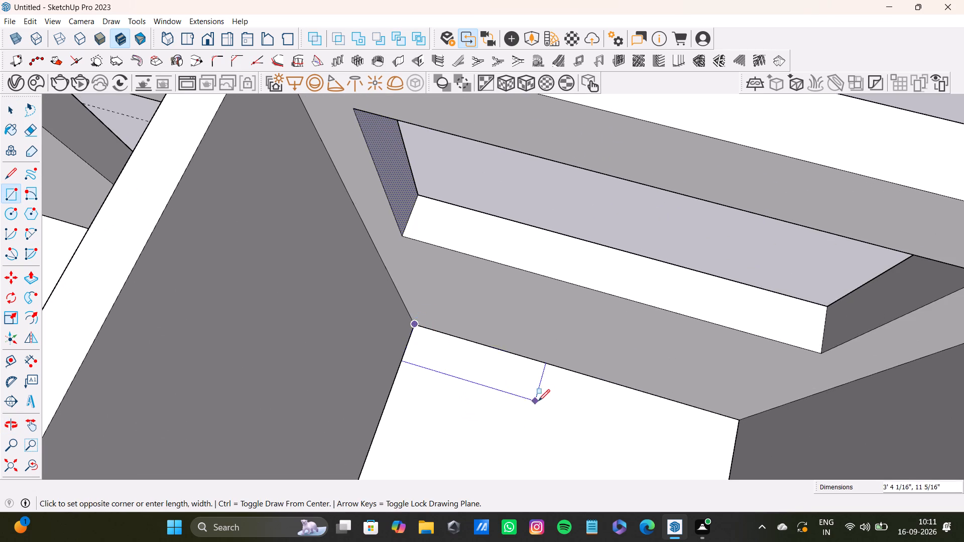
scroll(538, 401, "down", 3)
middle_click_drag(591, 413, 572, 373, "shift")
middle_click_drag(548, 394, 606, 420)
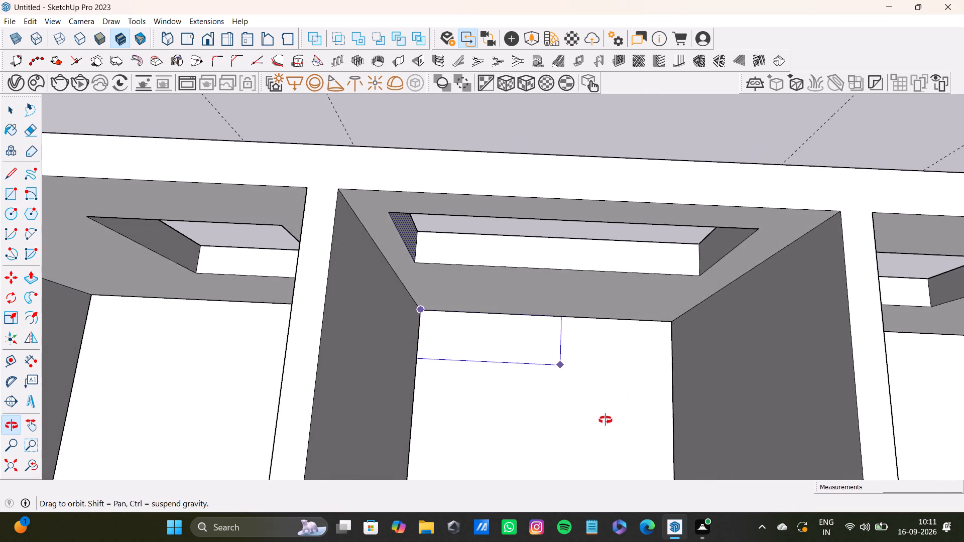
middle_click_drag(606, 420, 585, 401)
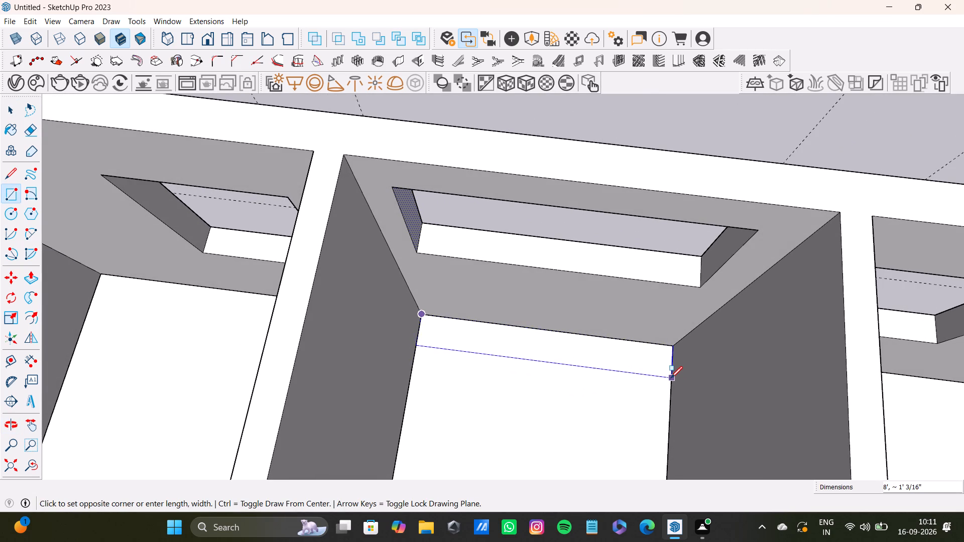
key("Up")
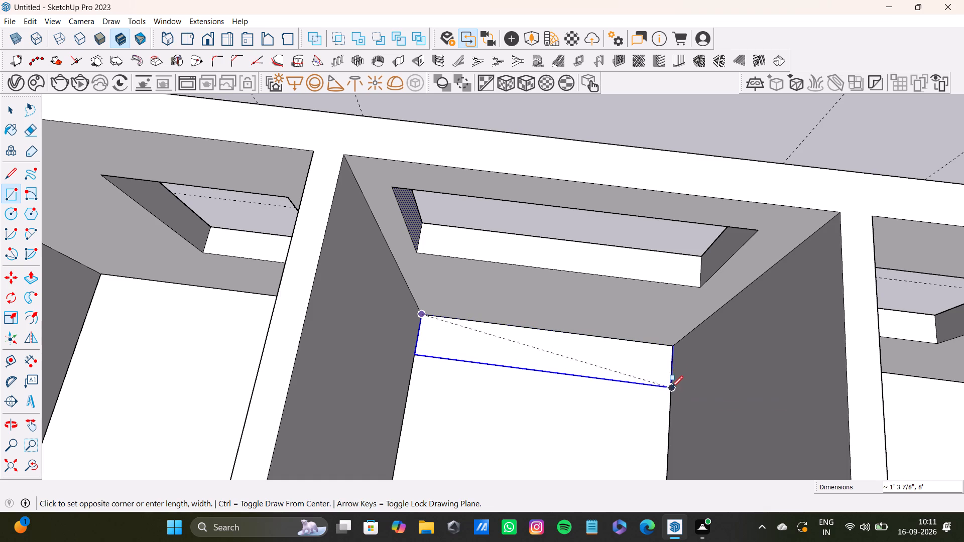
left_click(671, 376)
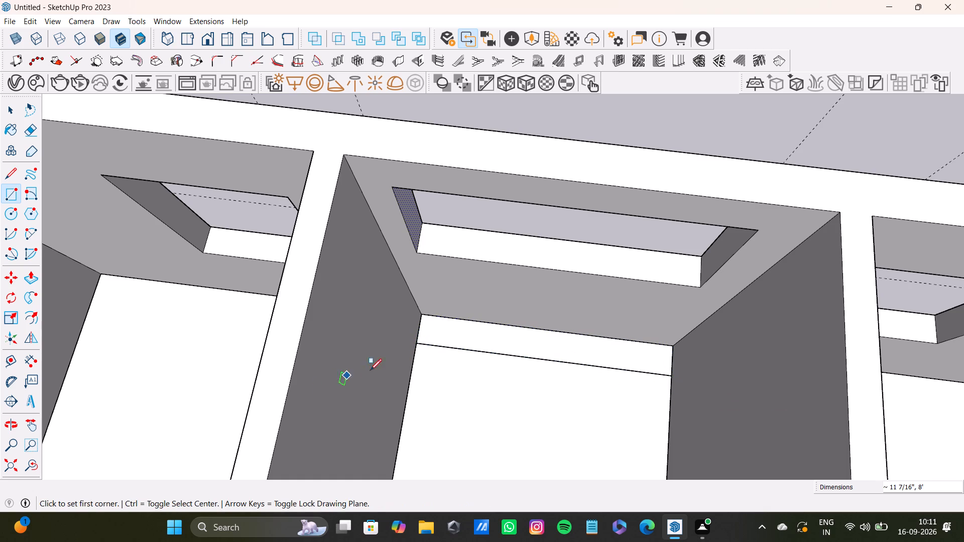
Raise the rectangular floor strip along the outer wall by about 1 1/4" with Push/Pull.
scroll(444, 386, "down", 3)
middle_click_drag(439, 395, 407, 381, "shift")
scroll(394, 357, "up", 11)
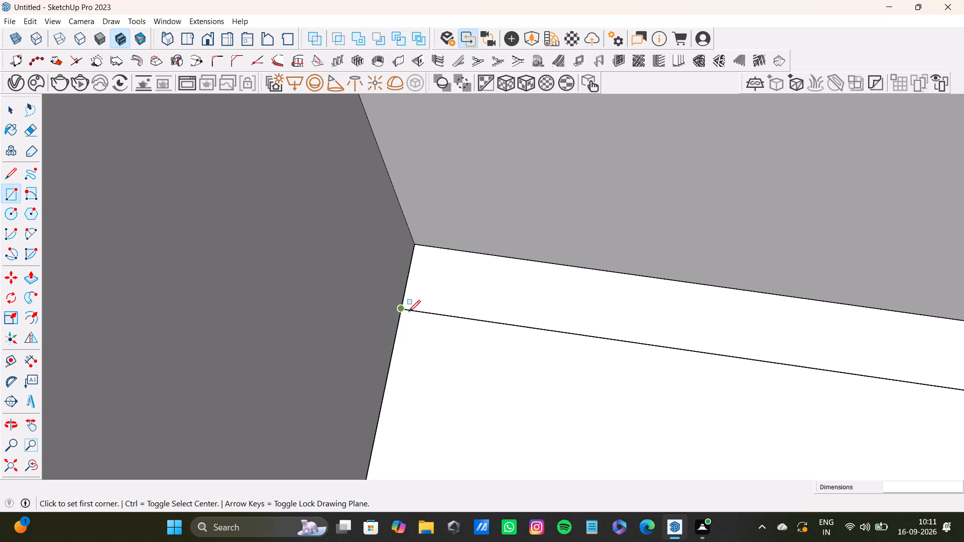
key("space")
left_click(483, 305)
key("p")
left_click(471, 311)
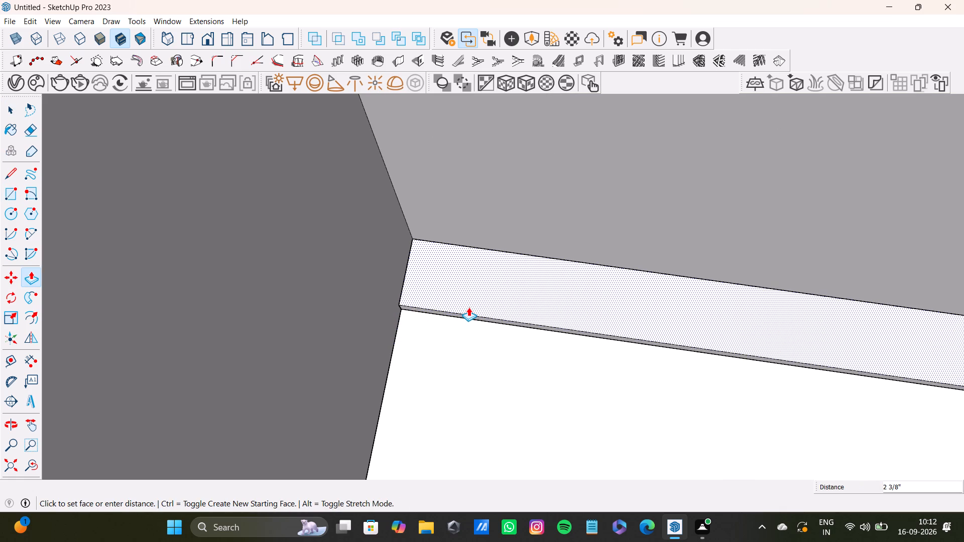
Pull the raised strip's narrow front face outward into the small room to make the strip deeper.
scroll(503, 366, "down", 9)
middle_click_drag(598, 432, 613, 322)
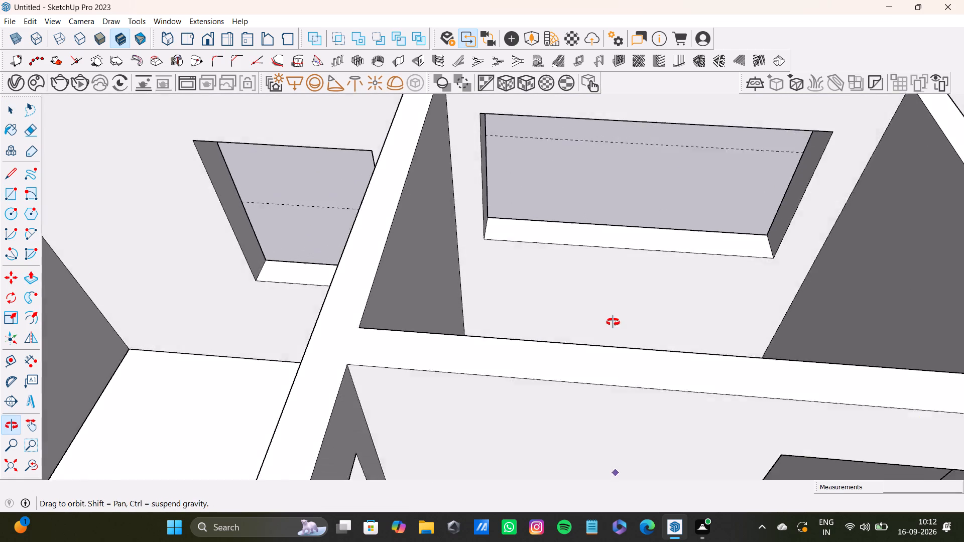
middle_click_drag(613, 322, 614, 321)
scroll(682, 413, "down", 3)
middle_click_drag(686, 393, 566, 335, "shift")
scroll(695, 409, "up", 4)
middle_click_drag(678, 420, 659, 385)
middle_click_drag(640, 388, 624, 310)
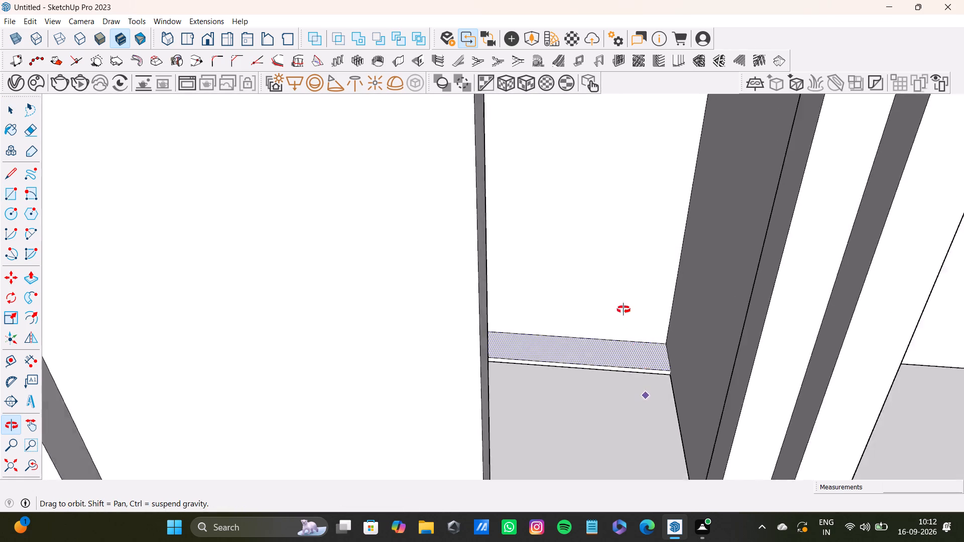
middle_click_drag(624, 310, 658, 480)
scroll(558, 353, "down", 3)
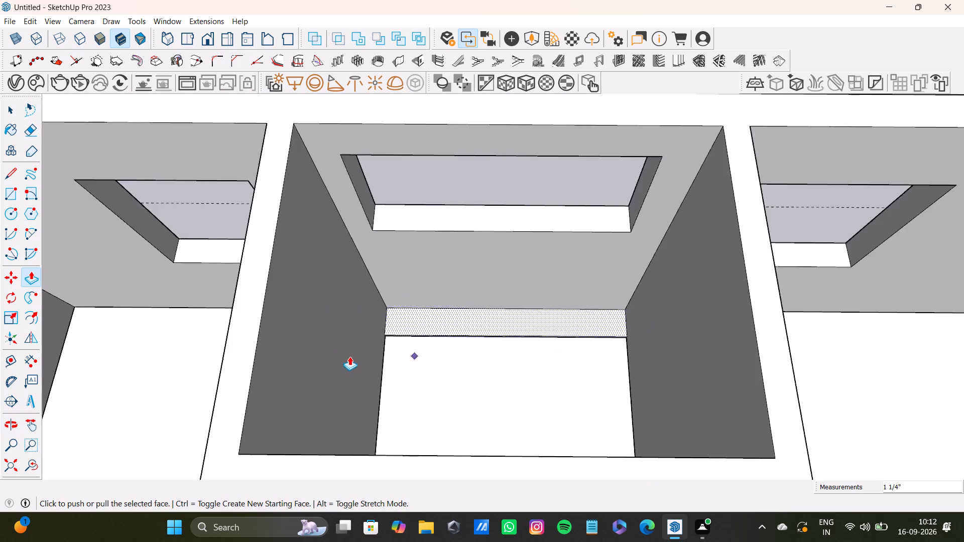
scroll(349, 356, "down", 4)
scroll(409, 348, "up", 20, "shift")
middle_click_drag(327, 333, 321, 265)
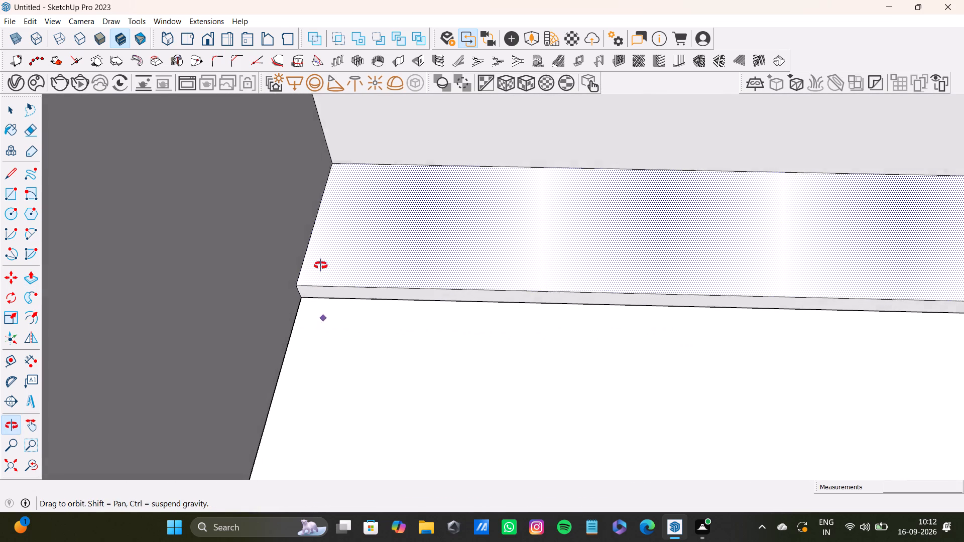
middle_click_drag(321, 265, 320, 264)
key("space")
left_click(345, 295)
key("p")
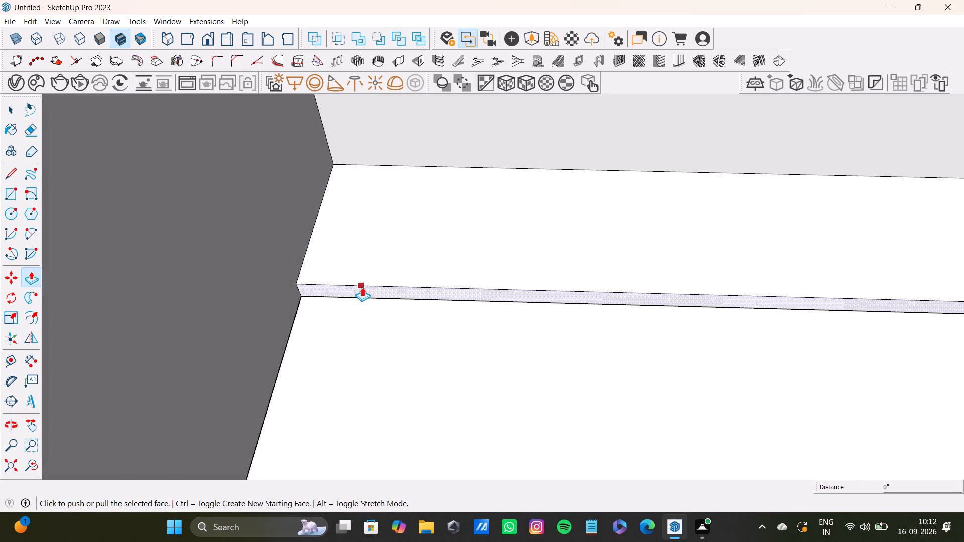
left_click_drag(366, 294, 364, 311)
key("space")
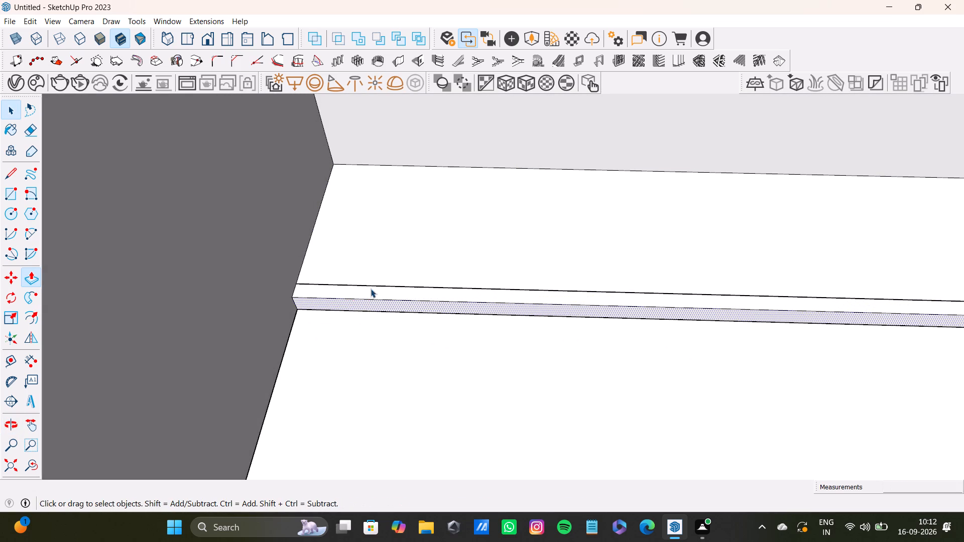
Delete the leftover edge line running along the top of the raised strip.
left_click(389, 287)
key("Delete")
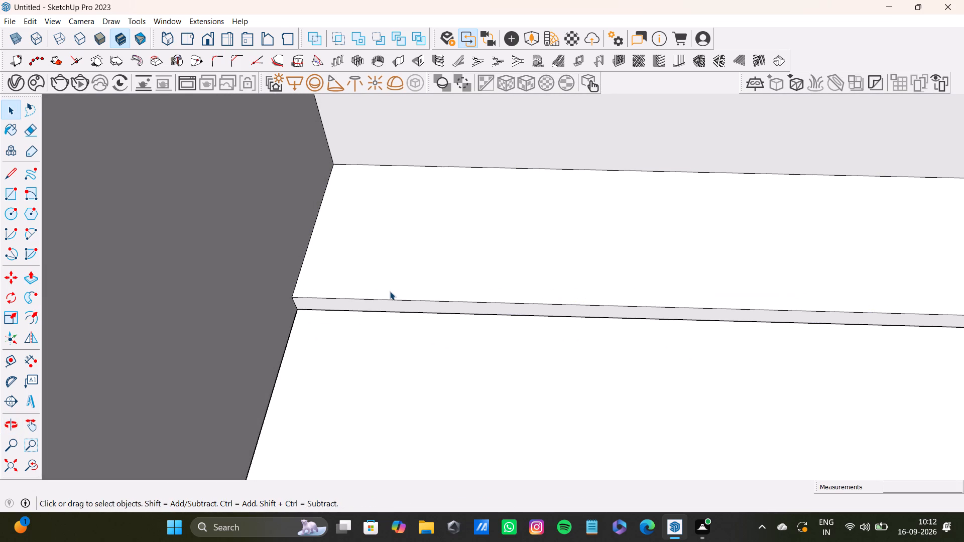
Pull the raised strip's narrow front face farther out into the small room with Push/Pull.
scroll(361, 285, "down", 9)
scroll(469, 291, "down", 7)
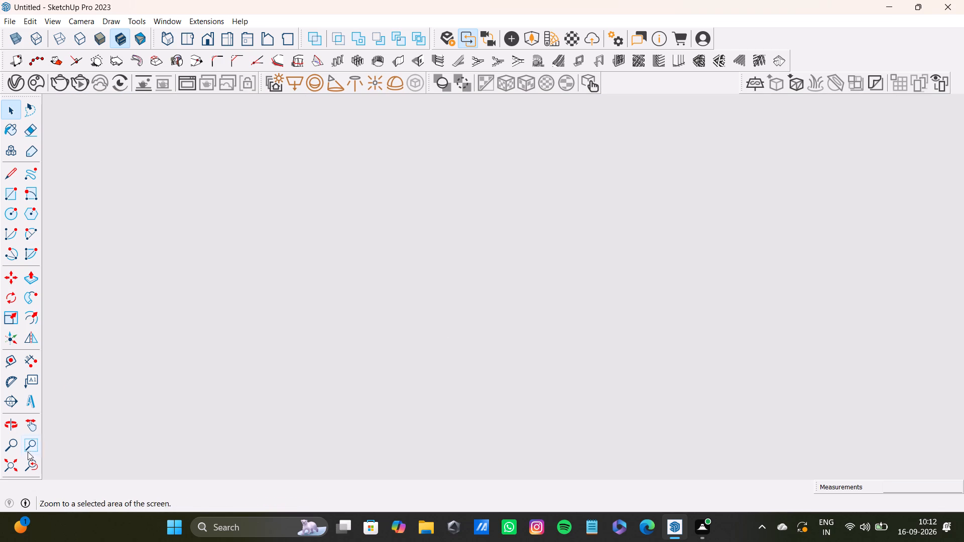
left_click(32, 463)
left_click(5, 465)
middle_click_drag(482, 180, 461, 388, "shift")
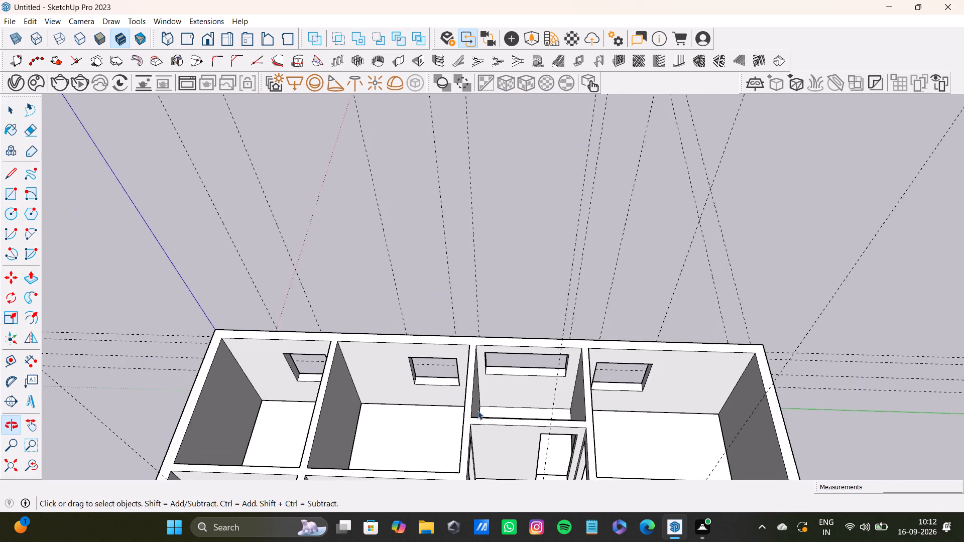
middle_click_drag(486, 402, 484, 502)
scroll(503, 395, "up", 17)
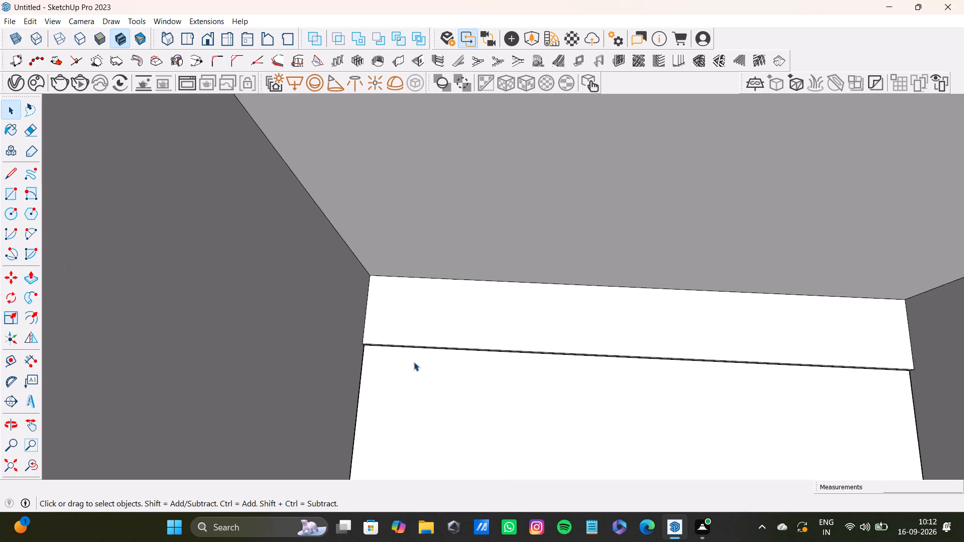
scroll(414, 362, "up", 4)
middle_click_drag(412, 361, 417, 266)
scroll(346, 322, "up", 9)
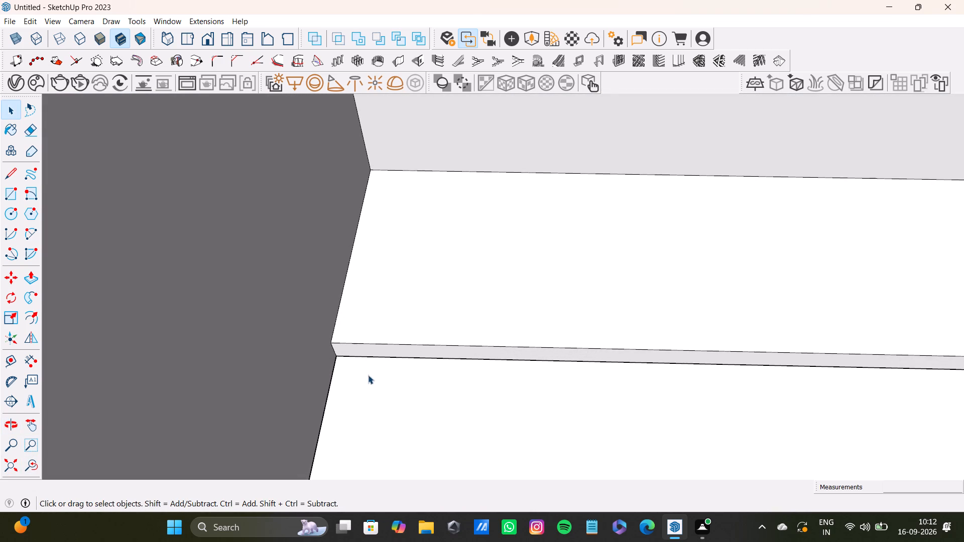
middle_click_drag(376, 327, 372, 307)
key("space")
left_click(373, 338)
key("p")
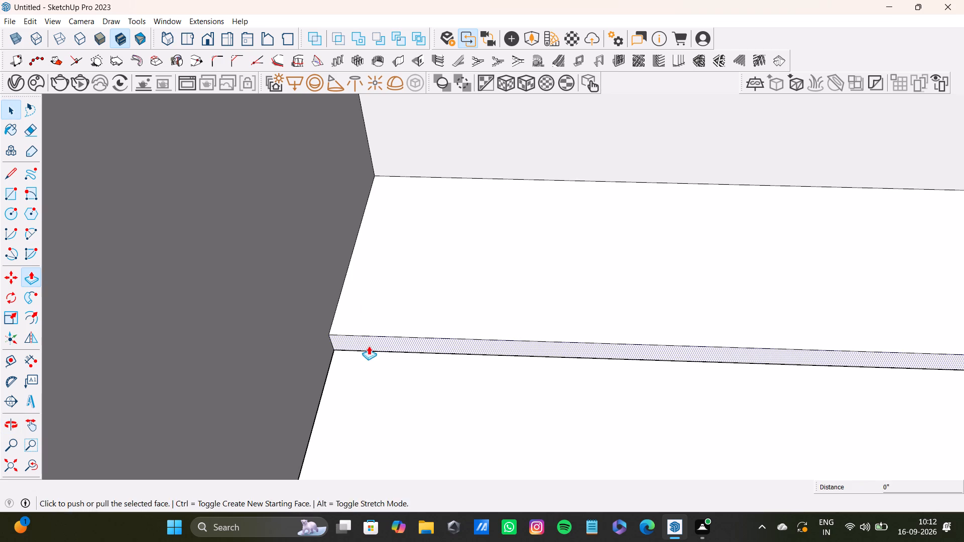
left_click_drag(368, 346, 355, 368)
key("space")
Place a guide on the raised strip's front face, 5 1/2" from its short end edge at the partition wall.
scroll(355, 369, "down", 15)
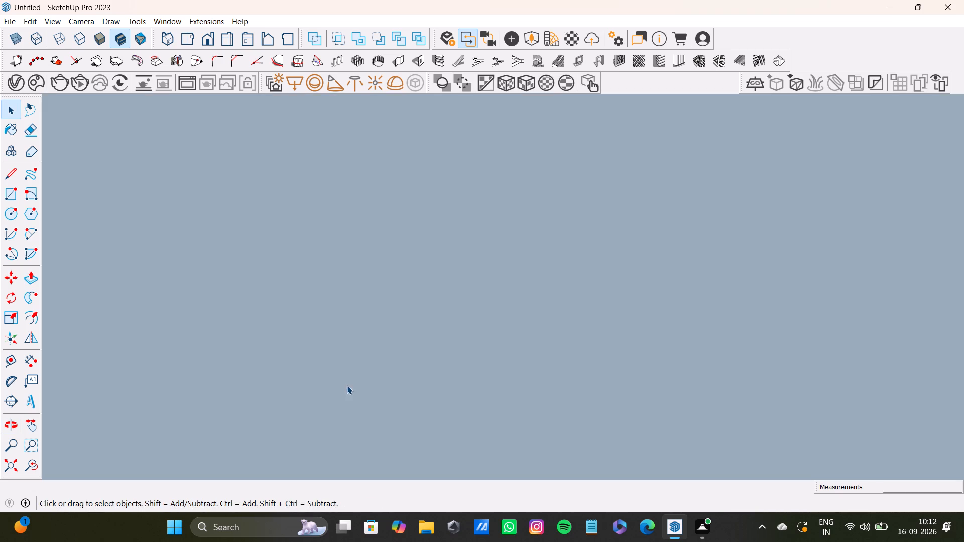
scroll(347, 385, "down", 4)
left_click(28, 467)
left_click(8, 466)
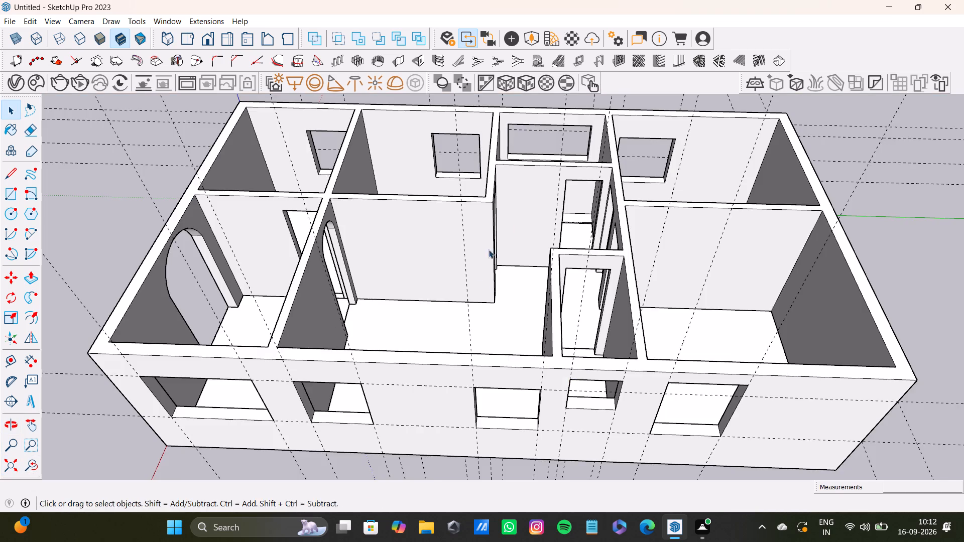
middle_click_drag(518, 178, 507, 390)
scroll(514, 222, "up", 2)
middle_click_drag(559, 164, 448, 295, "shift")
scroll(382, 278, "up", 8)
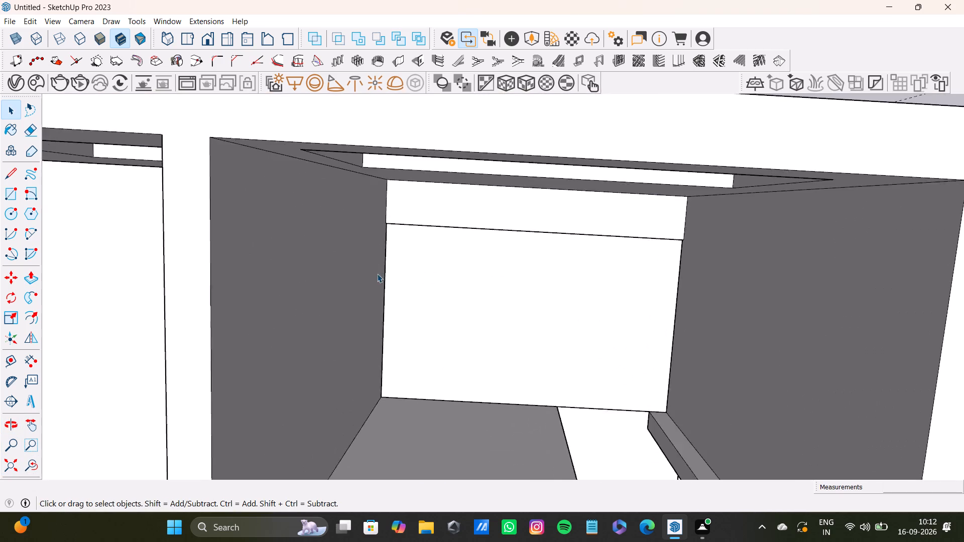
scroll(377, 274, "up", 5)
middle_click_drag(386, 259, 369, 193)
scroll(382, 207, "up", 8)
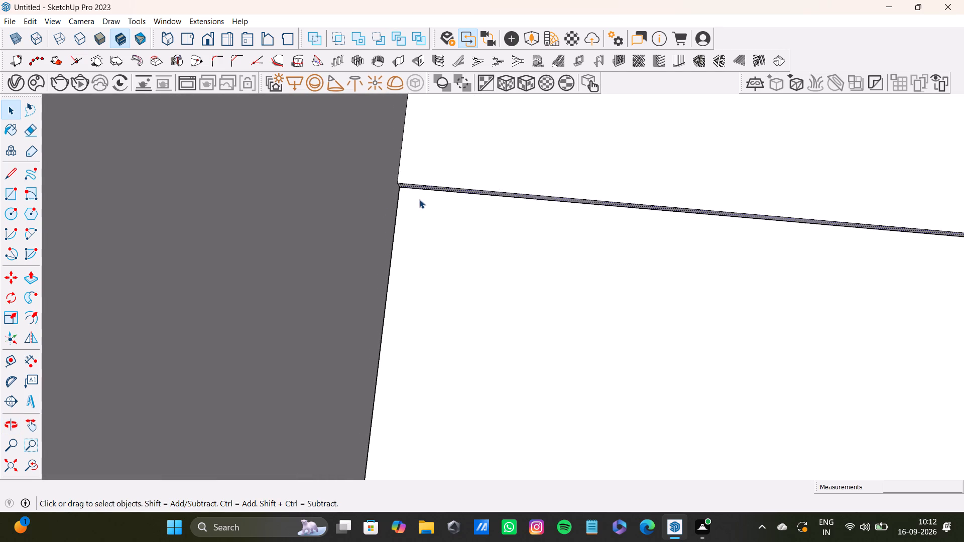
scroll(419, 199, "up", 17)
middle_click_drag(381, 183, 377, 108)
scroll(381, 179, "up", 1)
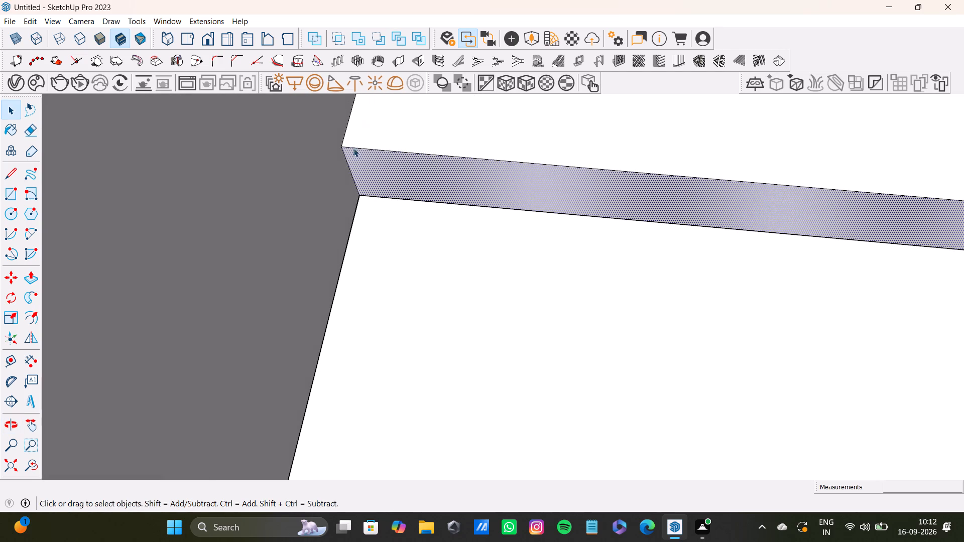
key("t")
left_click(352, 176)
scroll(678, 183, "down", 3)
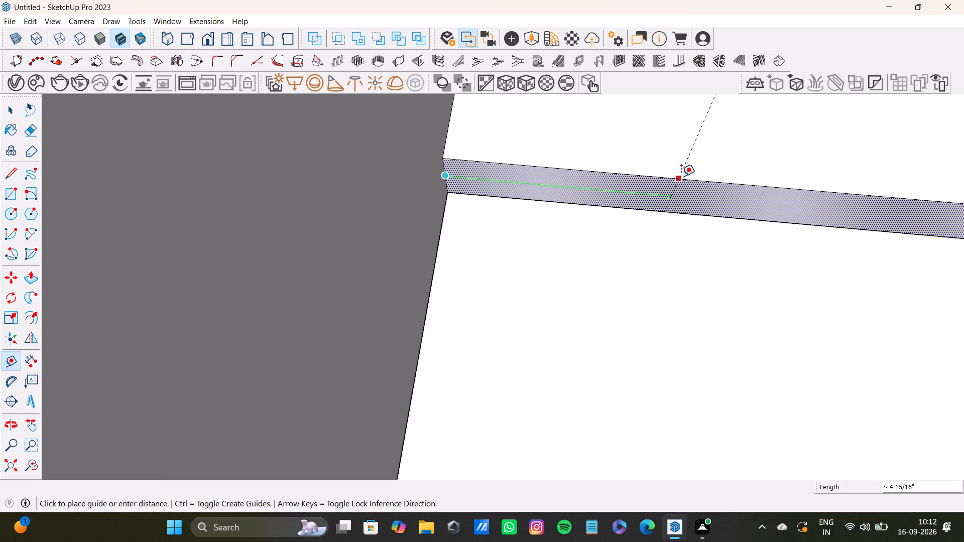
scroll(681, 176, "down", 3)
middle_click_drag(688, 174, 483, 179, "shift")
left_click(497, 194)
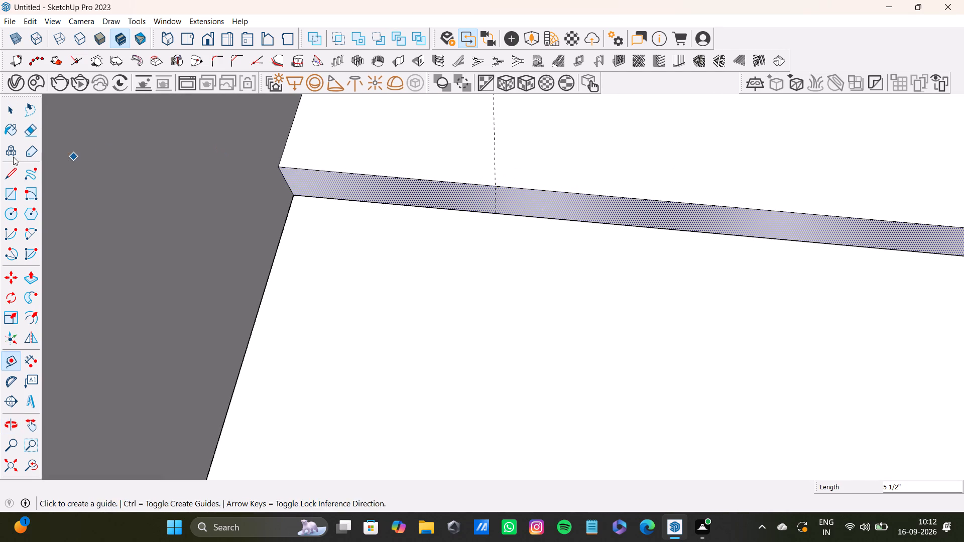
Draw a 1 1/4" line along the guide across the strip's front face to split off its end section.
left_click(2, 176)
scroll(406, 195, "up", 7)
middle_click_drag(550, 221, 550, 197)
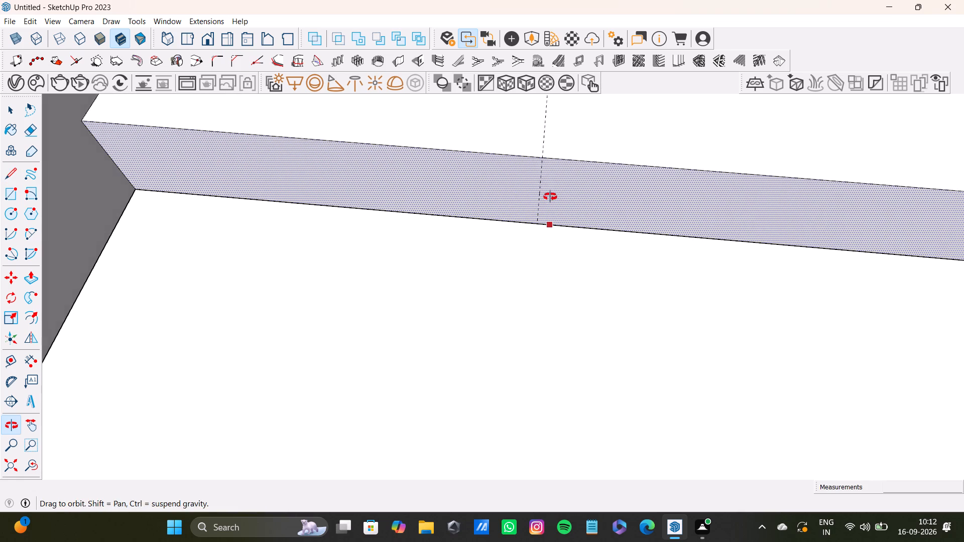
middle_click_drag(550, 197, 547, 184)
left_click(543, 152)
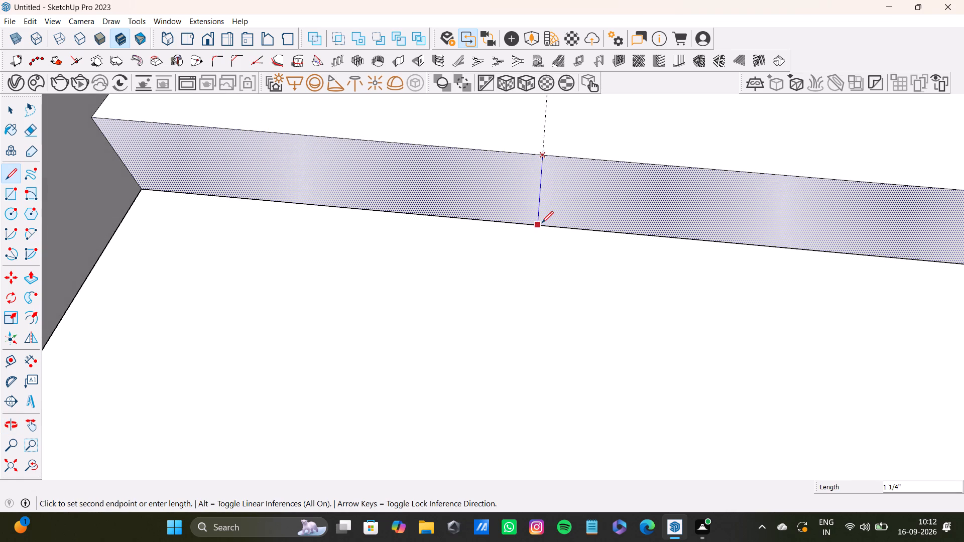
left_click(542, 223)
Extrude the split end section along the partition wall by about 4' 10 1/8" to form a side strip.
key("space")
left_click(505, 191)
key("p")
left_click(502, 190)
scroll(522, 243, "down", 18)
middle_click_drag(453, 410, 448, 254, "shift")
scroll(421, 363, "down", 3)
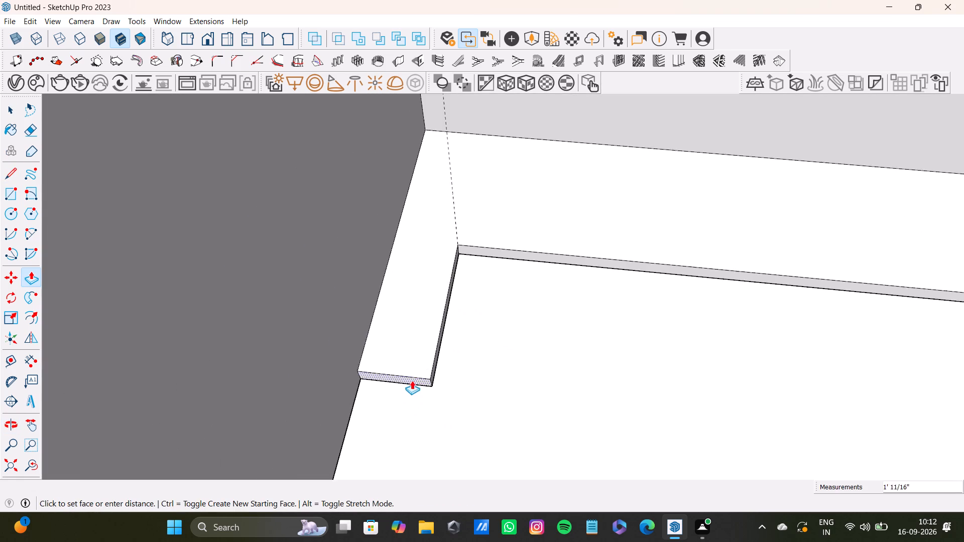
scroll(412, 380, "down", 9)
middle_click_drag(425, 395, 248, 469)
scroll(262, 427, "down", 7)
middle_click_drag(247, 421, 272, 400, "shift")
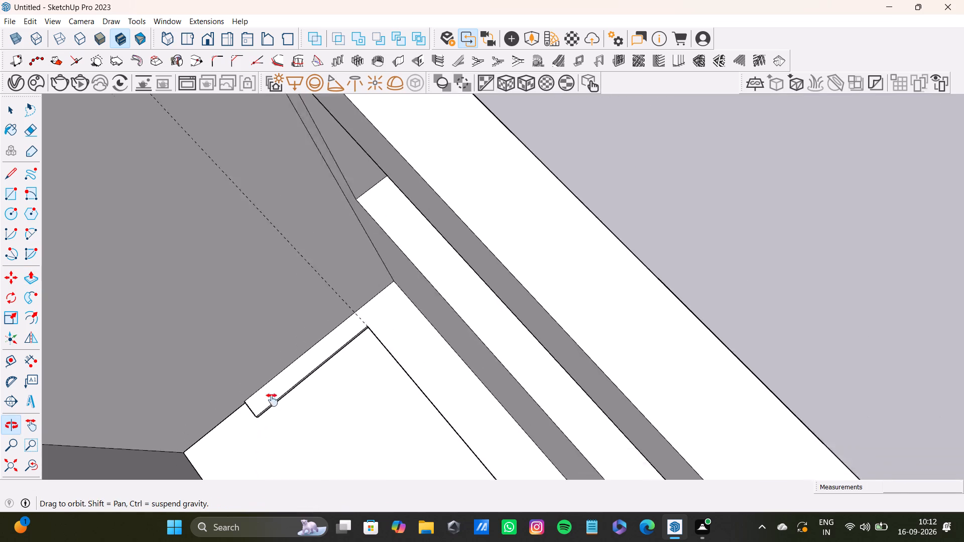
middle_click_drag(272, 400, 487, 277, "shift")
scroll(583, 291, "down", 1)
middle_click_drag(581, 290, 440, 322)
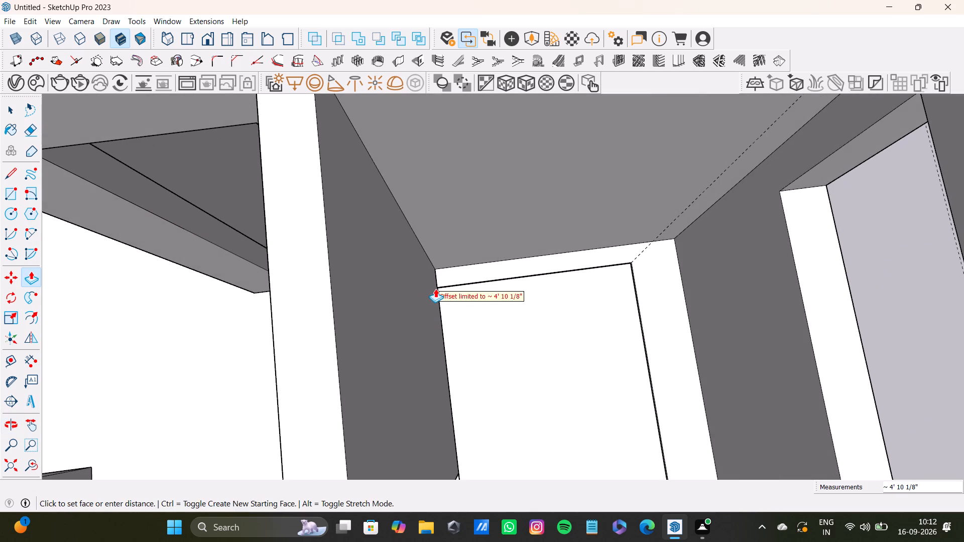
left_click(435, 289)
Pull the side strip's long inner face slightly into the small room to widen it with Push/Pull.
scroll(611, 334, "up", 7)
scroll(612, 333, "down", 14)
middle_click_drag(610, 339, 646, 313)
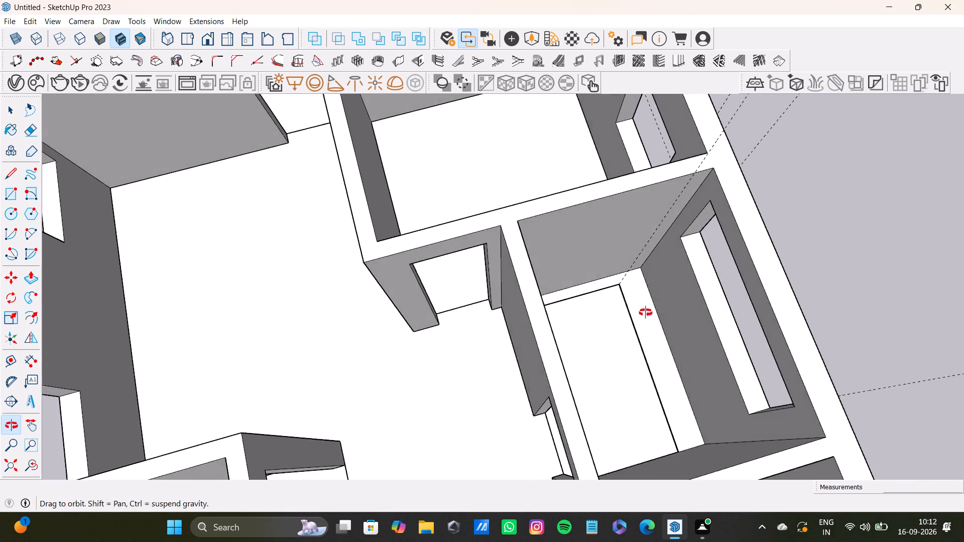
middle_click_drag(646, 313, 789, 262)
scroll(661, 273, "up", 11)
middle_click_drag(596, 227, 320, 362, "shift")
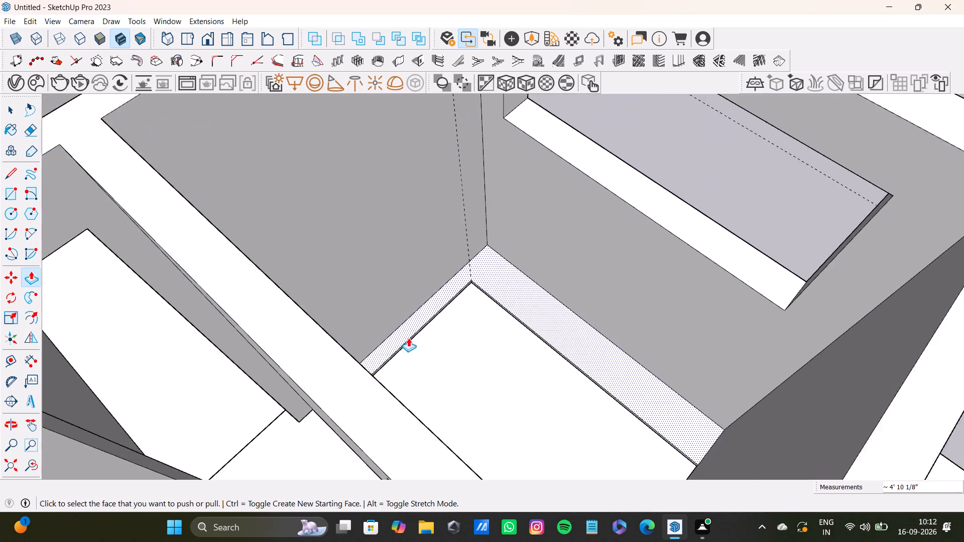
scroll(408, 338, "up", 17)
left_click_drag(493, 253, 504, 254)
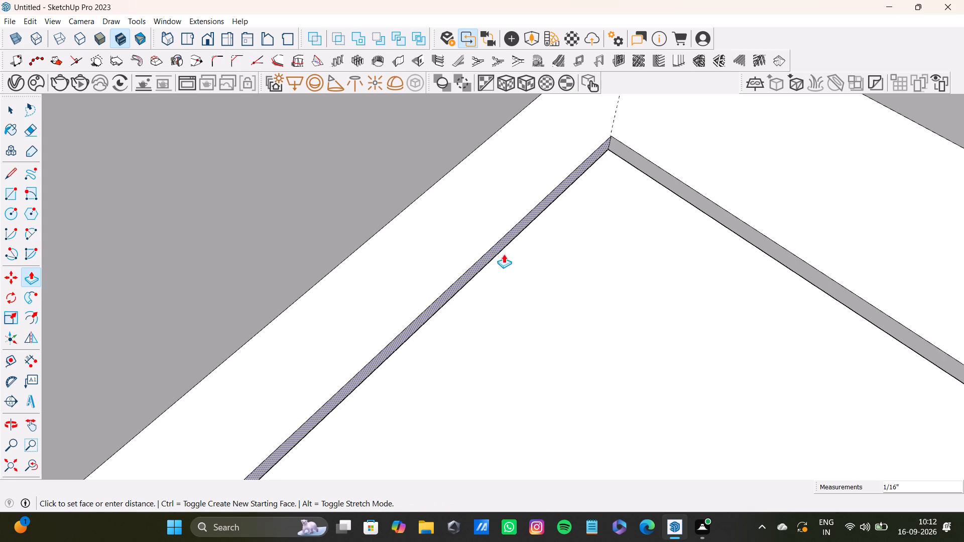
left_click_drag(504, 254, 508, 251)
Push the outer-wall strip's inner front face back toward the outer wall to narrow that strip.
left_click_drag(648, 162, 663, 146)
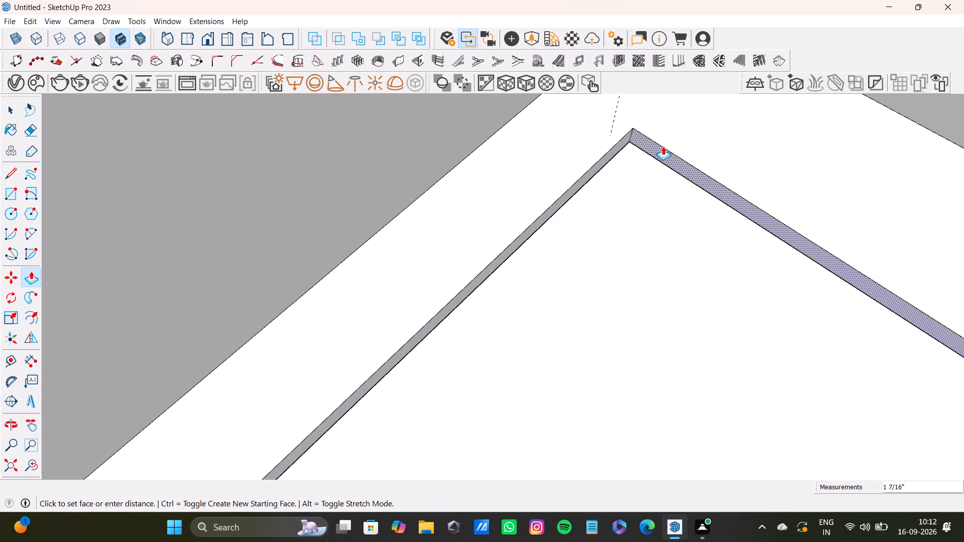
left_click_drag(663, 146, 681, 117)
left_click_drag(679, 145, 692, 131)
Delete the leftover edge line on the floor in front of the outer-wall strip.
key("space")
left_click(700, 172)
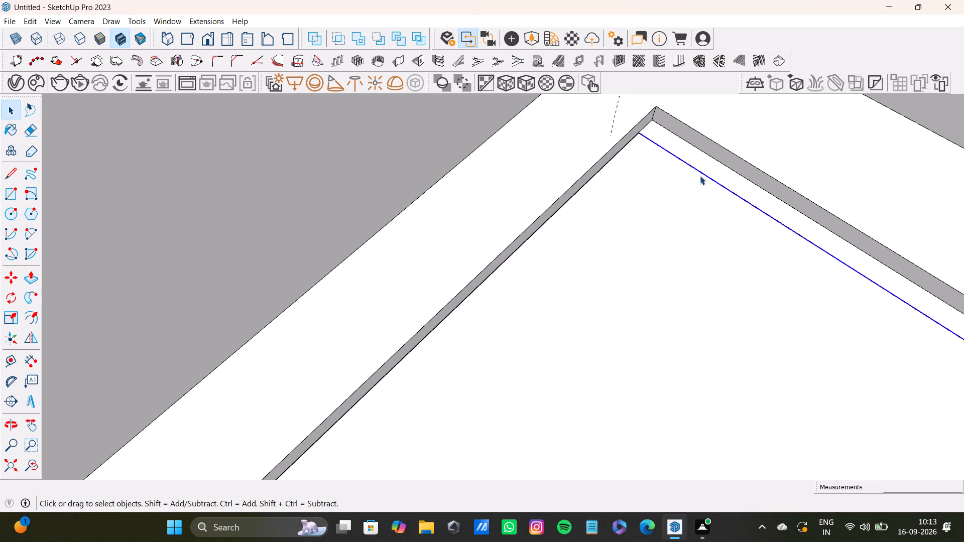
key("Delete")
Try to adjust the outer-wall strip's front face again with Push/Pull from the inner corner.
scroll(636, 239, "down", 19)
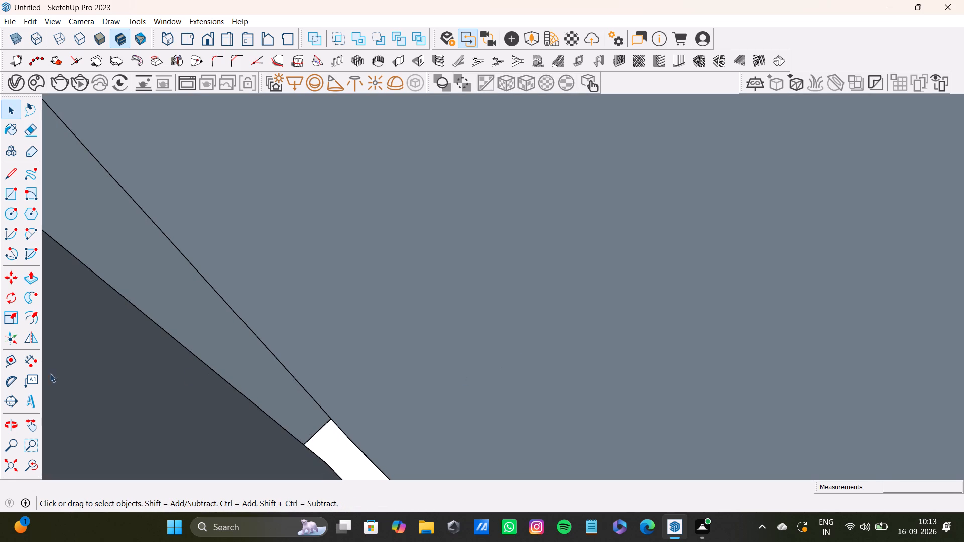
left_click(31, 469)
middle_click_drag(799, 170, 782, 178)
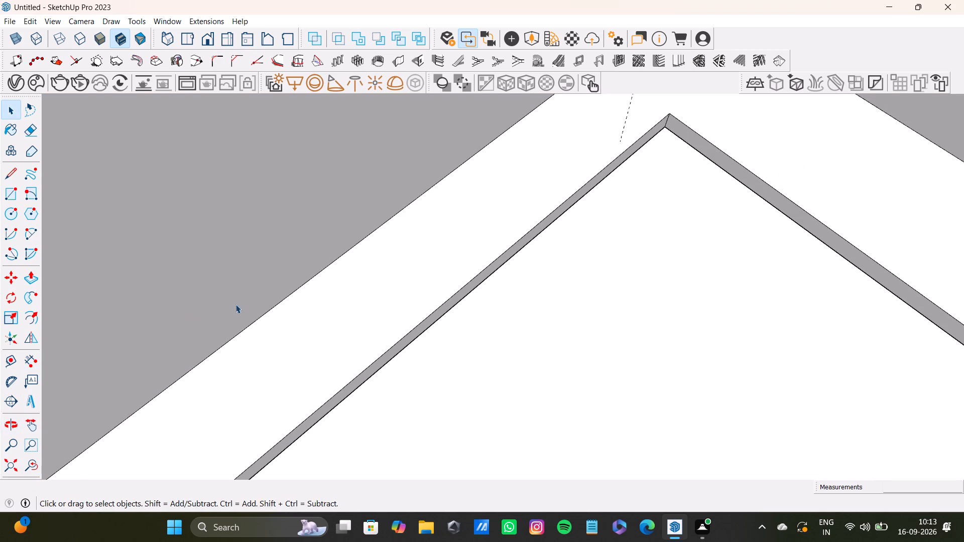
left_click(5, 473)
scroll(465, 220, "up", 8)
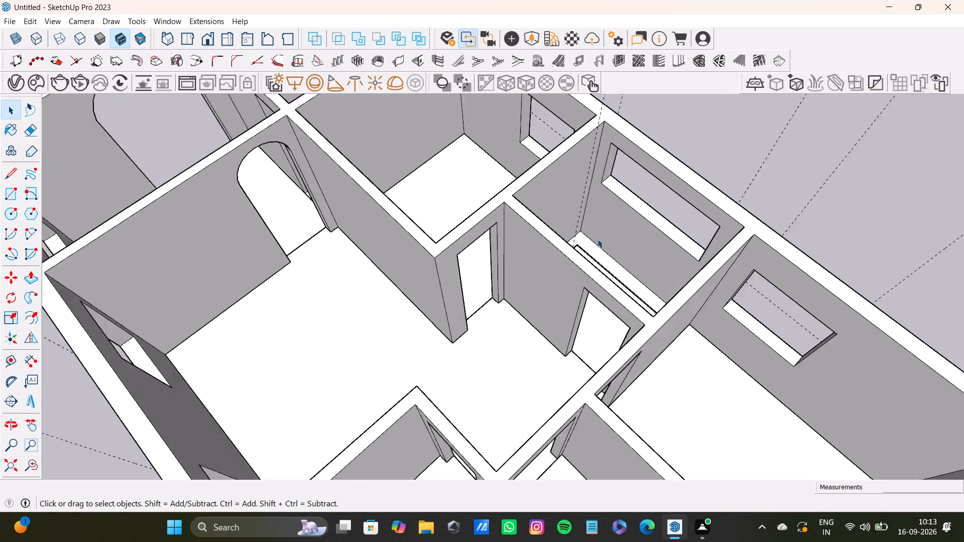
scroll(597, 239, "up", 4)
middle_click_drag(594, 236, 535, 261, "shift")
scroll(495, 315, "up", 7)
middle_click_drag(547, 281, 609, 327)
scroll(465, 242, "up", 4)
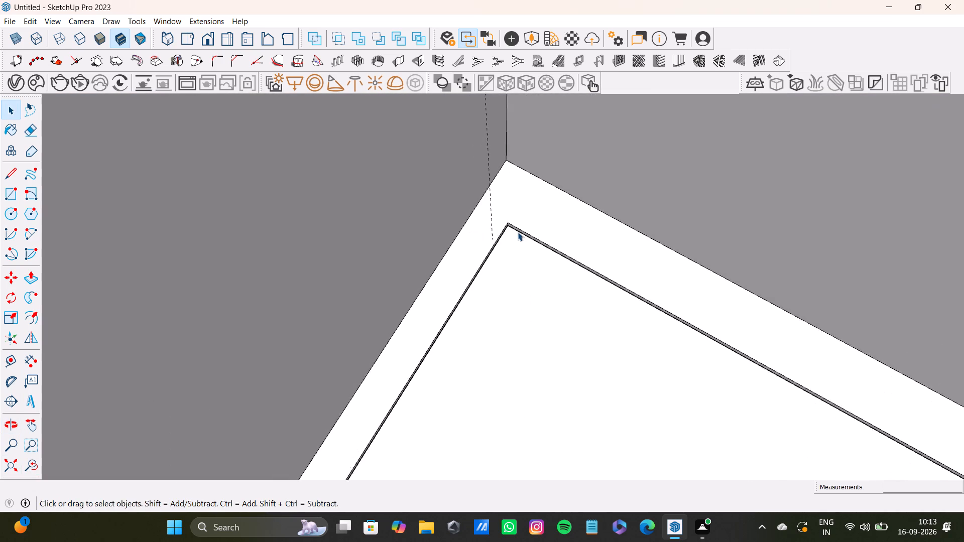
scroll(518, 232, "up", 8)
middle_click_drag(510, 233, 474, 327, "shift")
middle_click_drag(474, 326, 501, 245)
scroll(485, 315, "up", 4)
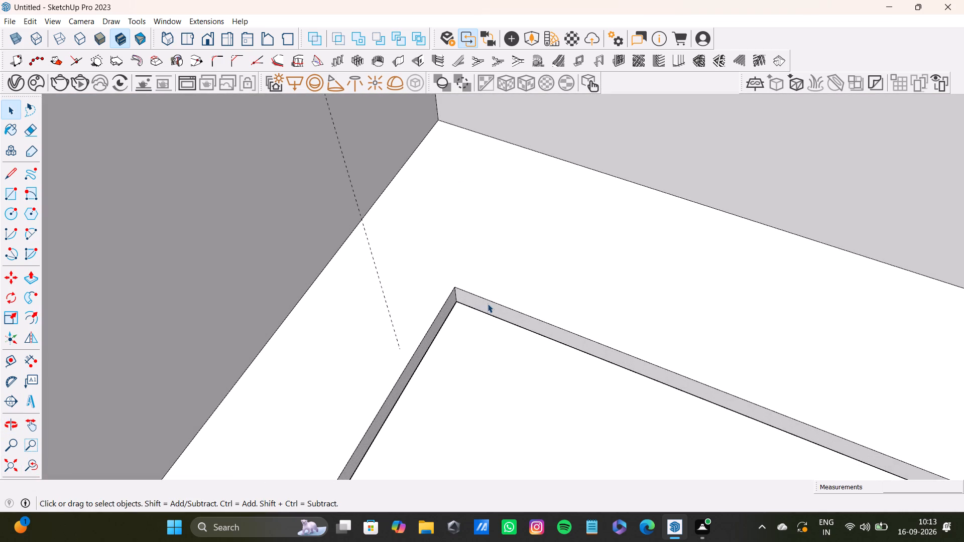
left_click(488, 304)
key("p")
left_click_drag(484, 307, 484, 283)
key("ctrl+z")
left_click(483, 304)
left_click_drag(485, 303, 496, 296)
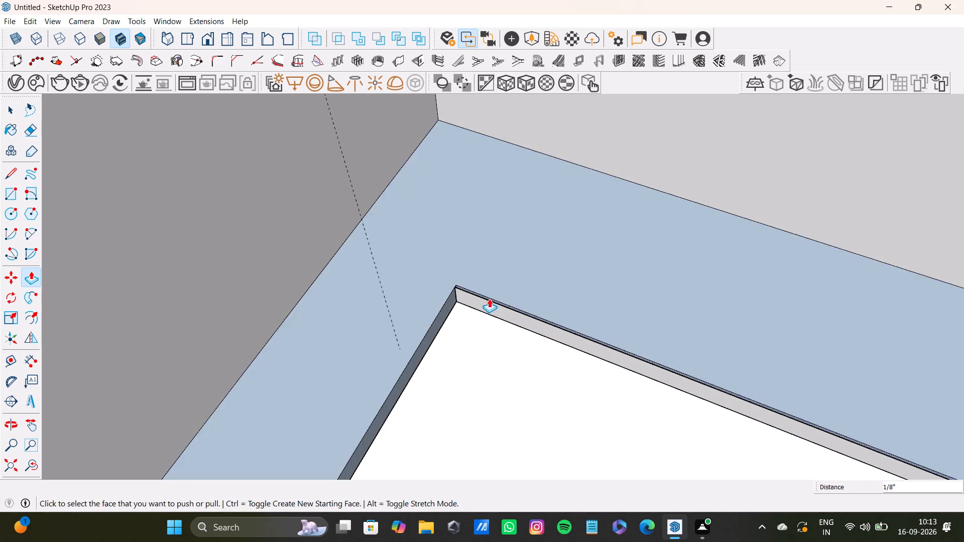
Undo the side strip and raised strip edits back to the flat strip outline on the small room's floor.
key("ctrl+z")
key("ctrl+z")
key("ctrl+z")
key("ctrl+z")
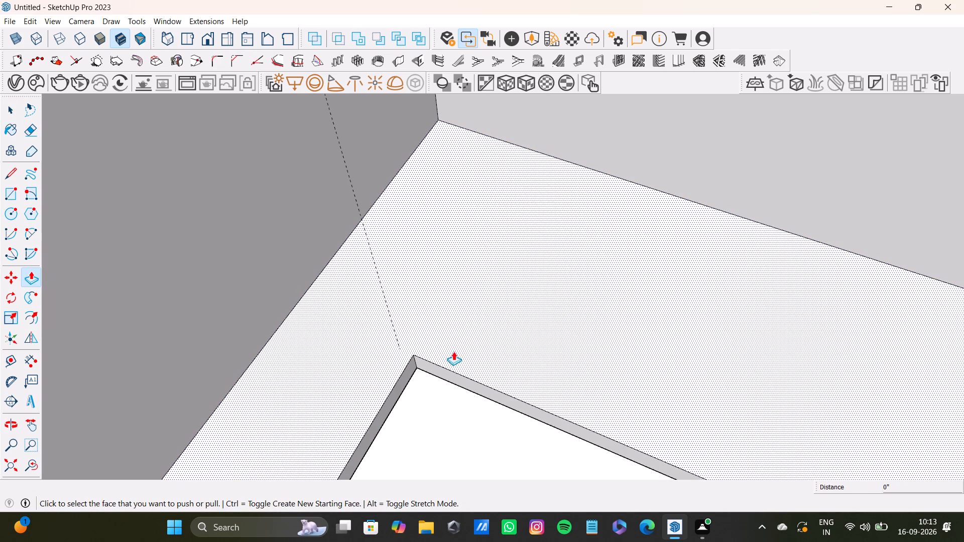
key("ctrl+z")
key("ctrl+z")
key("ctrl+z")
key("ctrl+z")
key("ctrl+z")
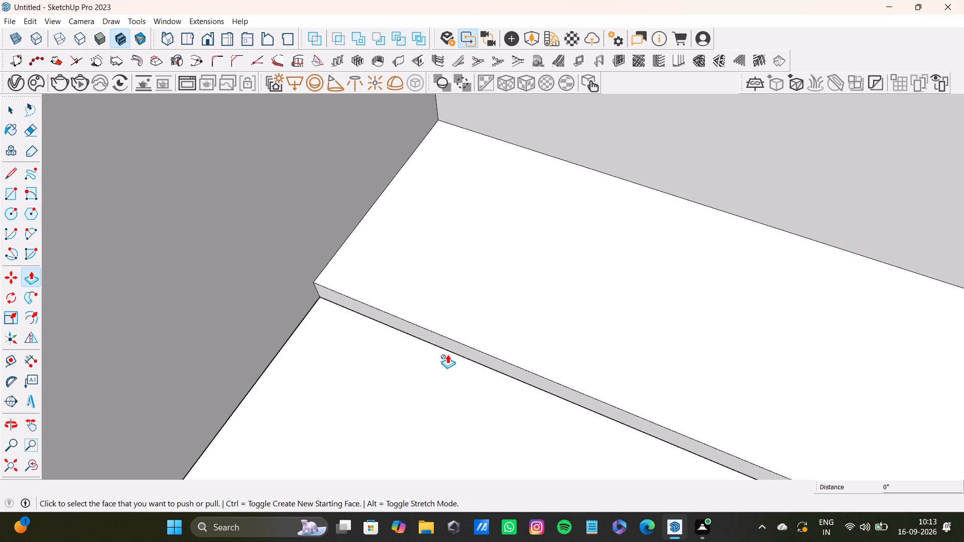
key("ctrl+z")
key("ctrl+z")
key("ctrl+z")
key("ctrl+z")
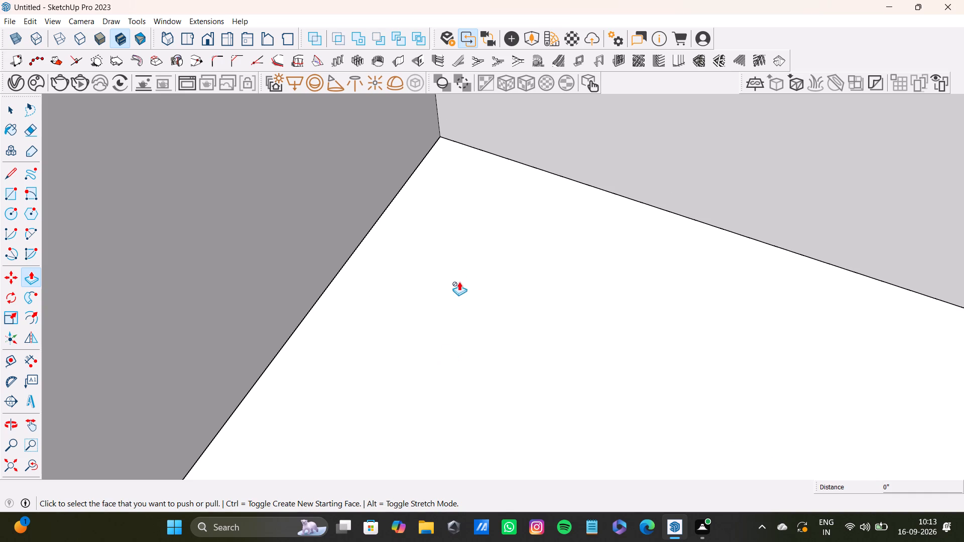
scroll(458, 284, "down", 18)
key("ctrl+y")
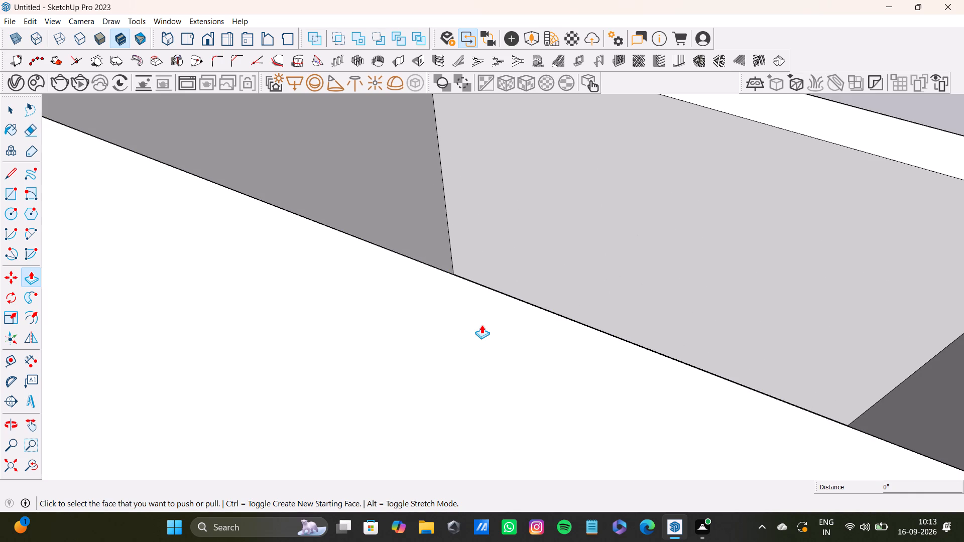
Raise the flat floor strip along the small room's outer wall slightly with Push/Pull.
scroll(513, 288, "down", 1)
middle_click_drag(513, 288, 516, 353)
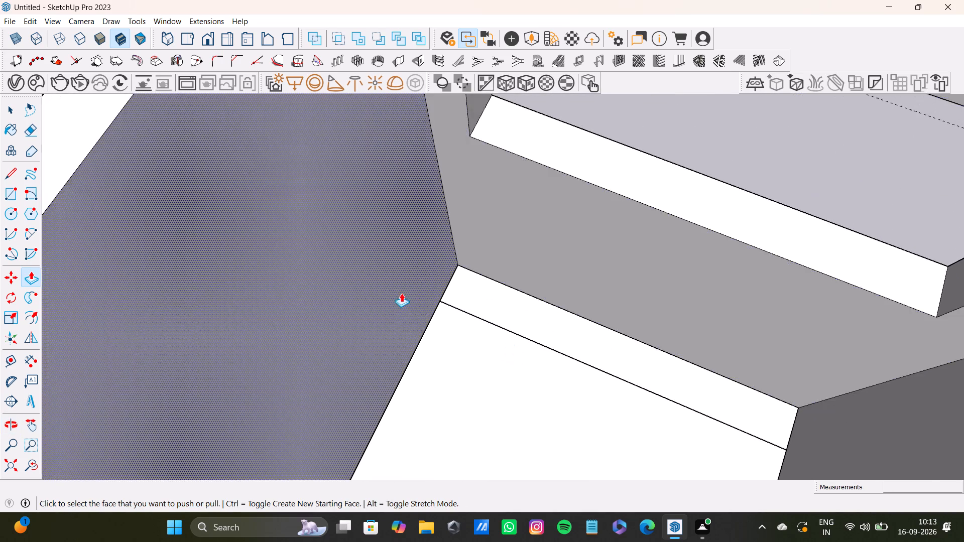
scroll(413, 290, "up", 9)
scroll(453, 307, "up", 5)
middle_click_drag(446, 319, 452, 304)
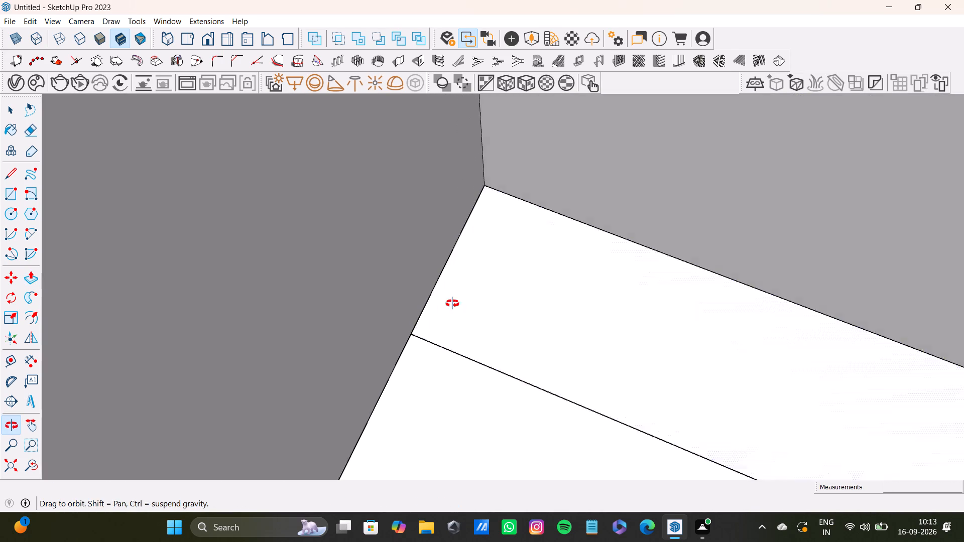
middle_click_drag(452, 304, 457, 274)
scroll(434, 307, "up", 8)
middle_click_drag(454, 346, 477, 285)
left_click(437, 331)
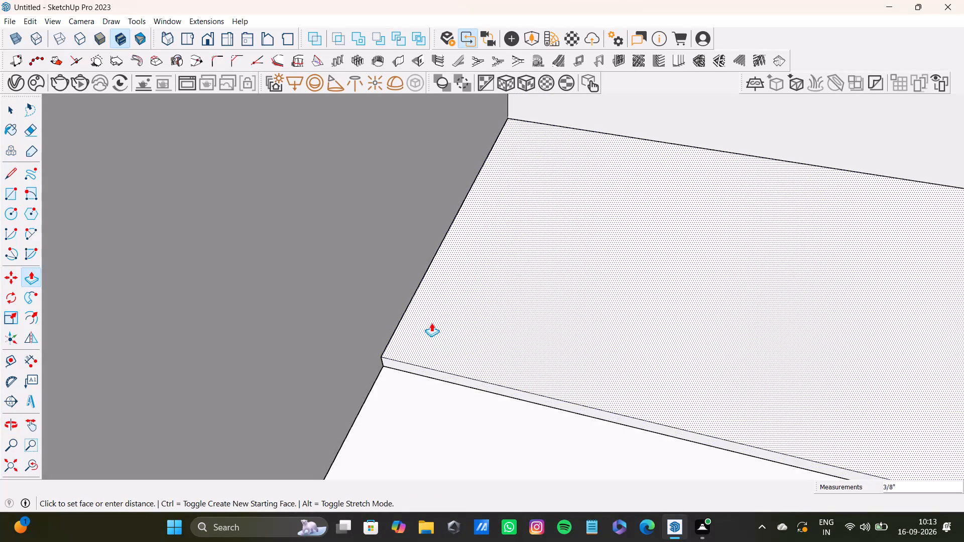
left_click(430, 318)
Place a vertical guide on the raised strip's front face, about 1' 1 1/4" from the strip's end at the side wall.
key("space")
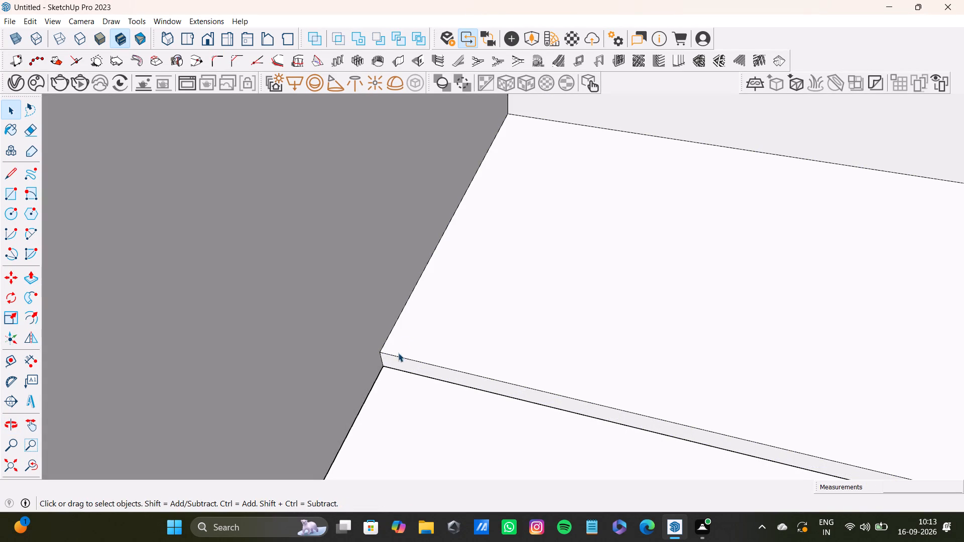
key("t")
scroll(379, 363, "up", 5)
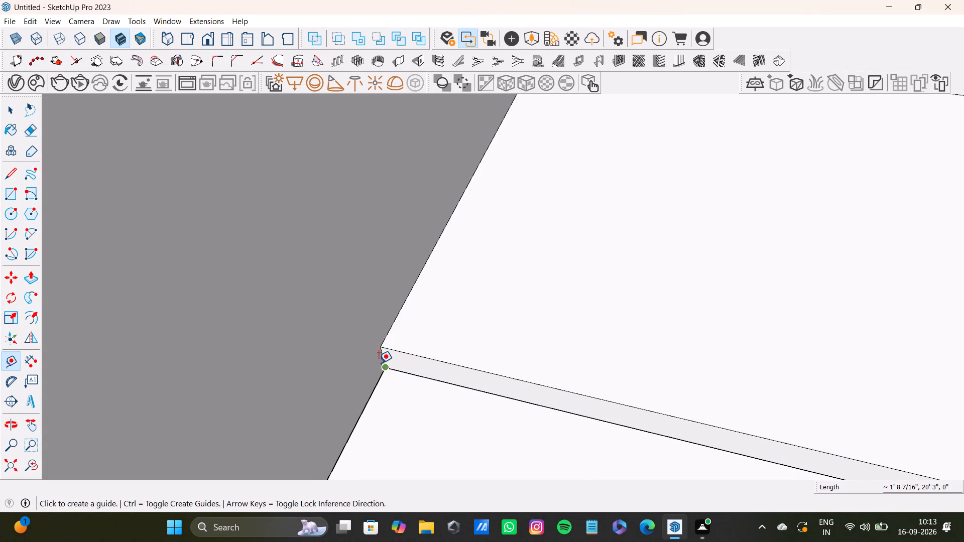
scroll(379, 363, "up", 6)
left_click(386, 355)
scroll(651, 414, "down", 11)
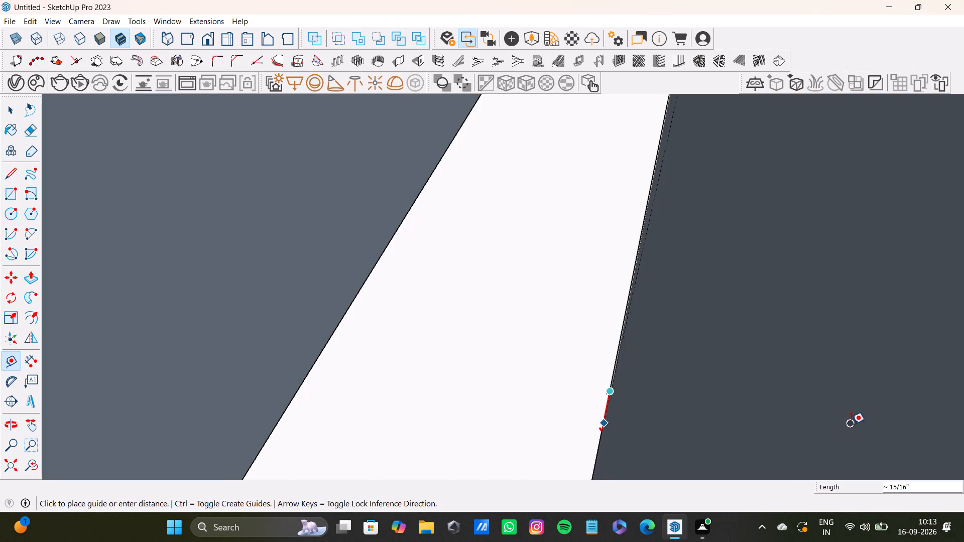
middle_click_drag(851, 424, 531, 366, "shift")
left_click(32, 468)
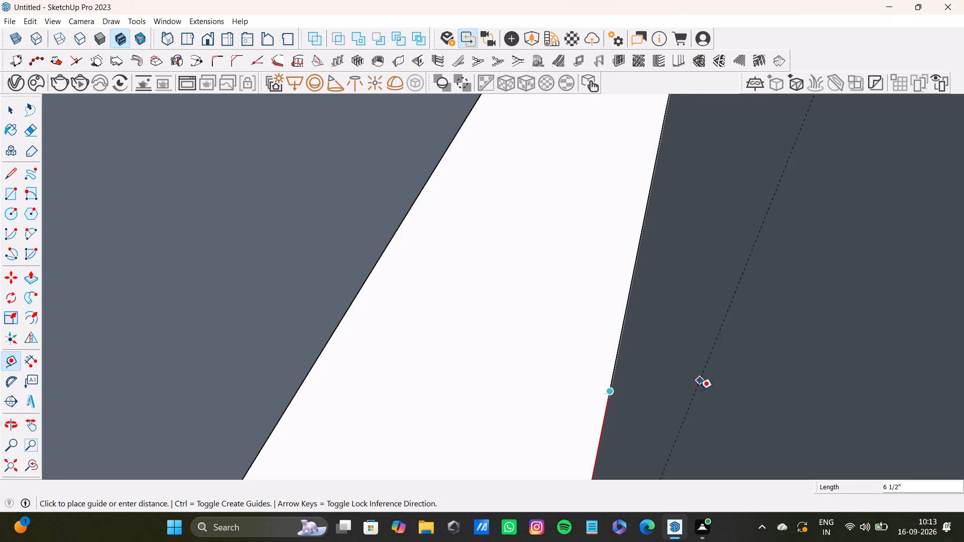
left_click(14, 471)
scroll(550, 267, "up", 2)
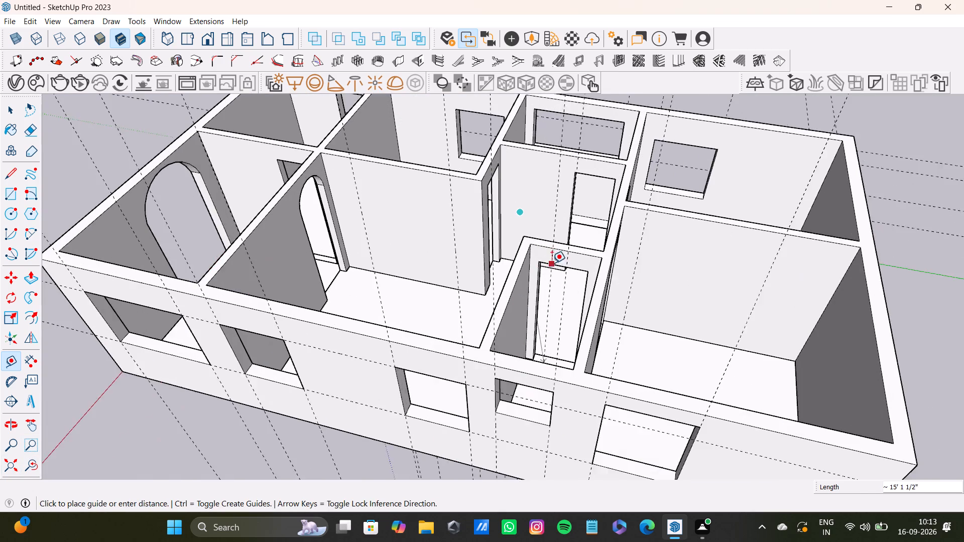
scroll(552, 263, "up", 2)
middle_click_drag(524, 258, 503, 393, "shift")
scroll(502, 404, "up", 4, "shift")
middle_click_drag(521, 263, 507, 358)
scroll(518, 283, "up", 4)
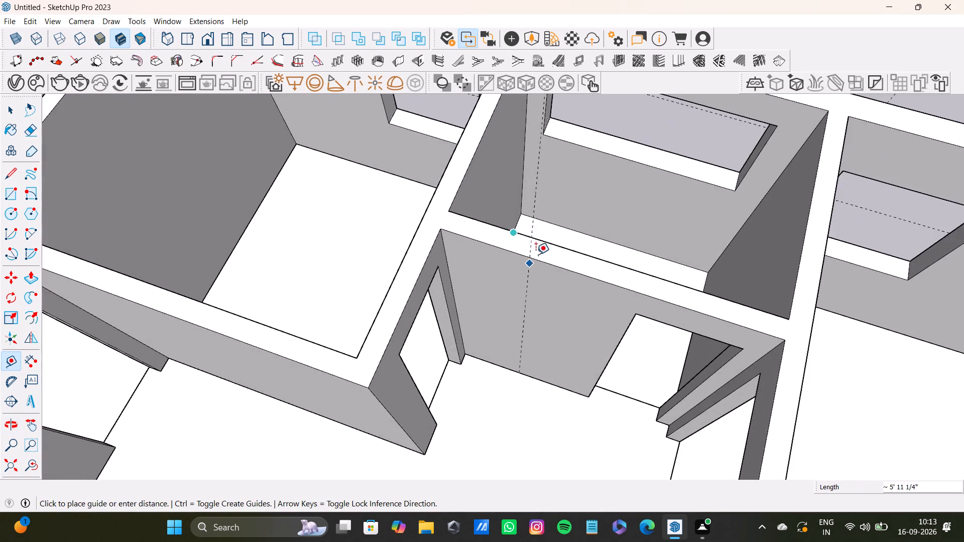
scroll(536, 254, "up", 20)
scroll(536, 254, "up", 8)
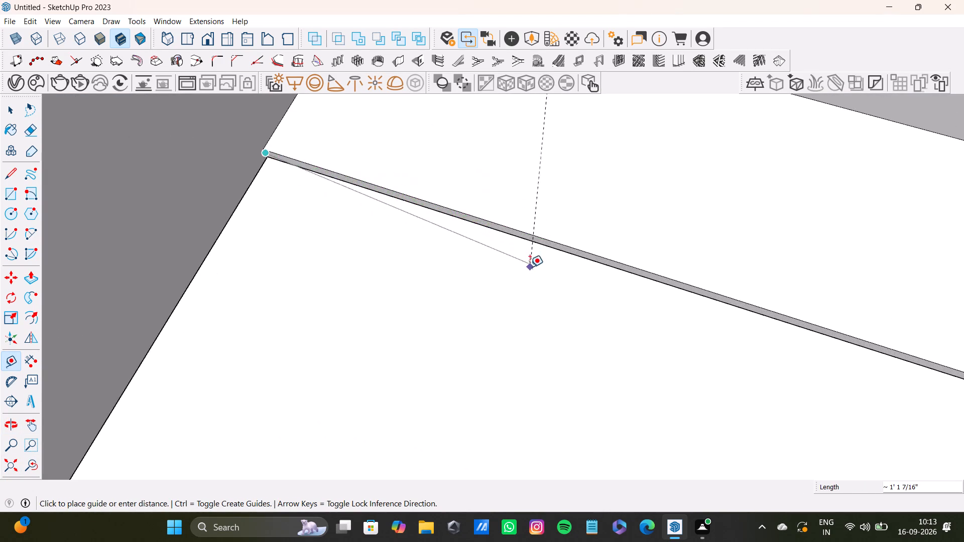
scroll(530, 267, "up", 7)
middle_click_drag(530, 248, 561, 151)
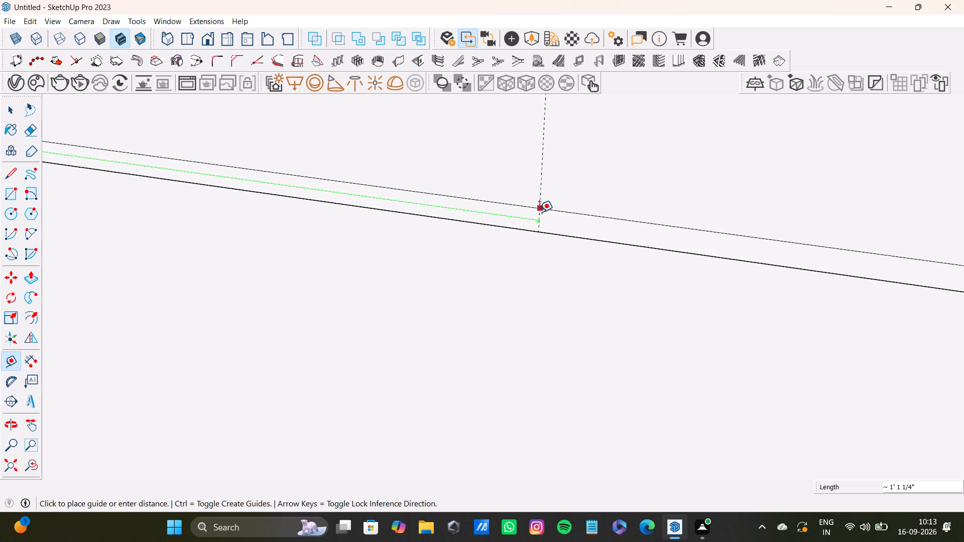
left_click(539, 212)
Draw a line along the guide to split the raised strip's front face from top edge to bottom edge.
key("l")
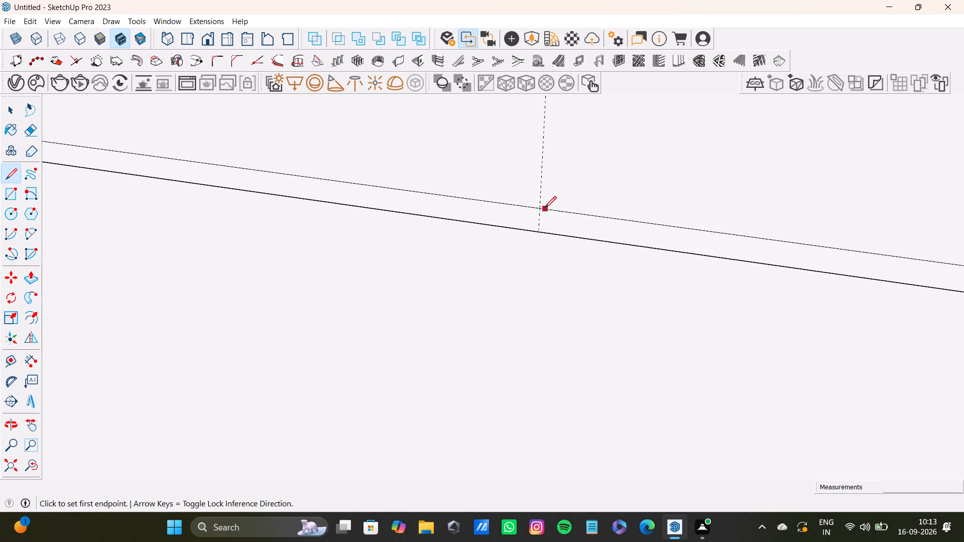
left_click(539, 208)
left_click(538, 232)
key("space")
Push/Pull the short section of the front face along the side wall until it reaches the small room's opposite wall.
left_click(524, 217)
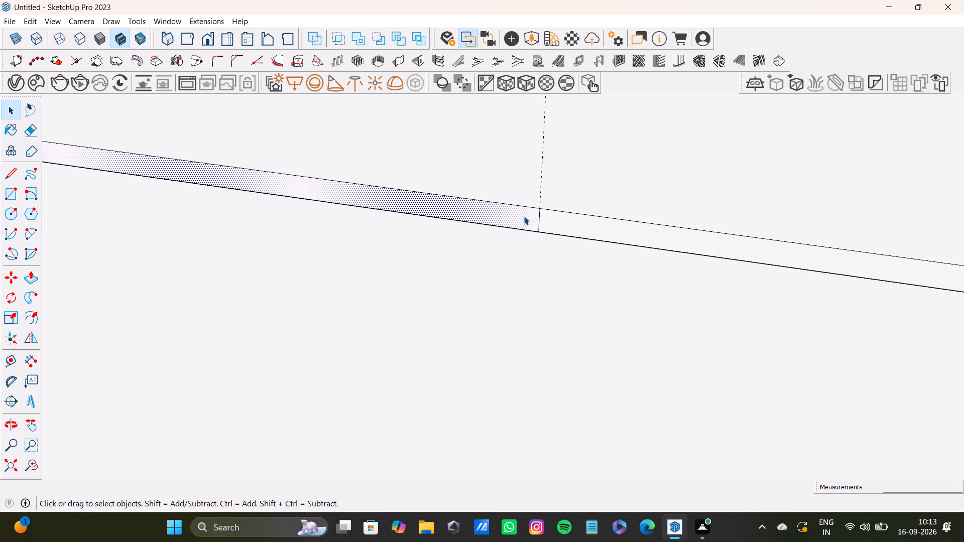
key("p")
left_click(518, 215)
scroll(398, 301, "down", 8)
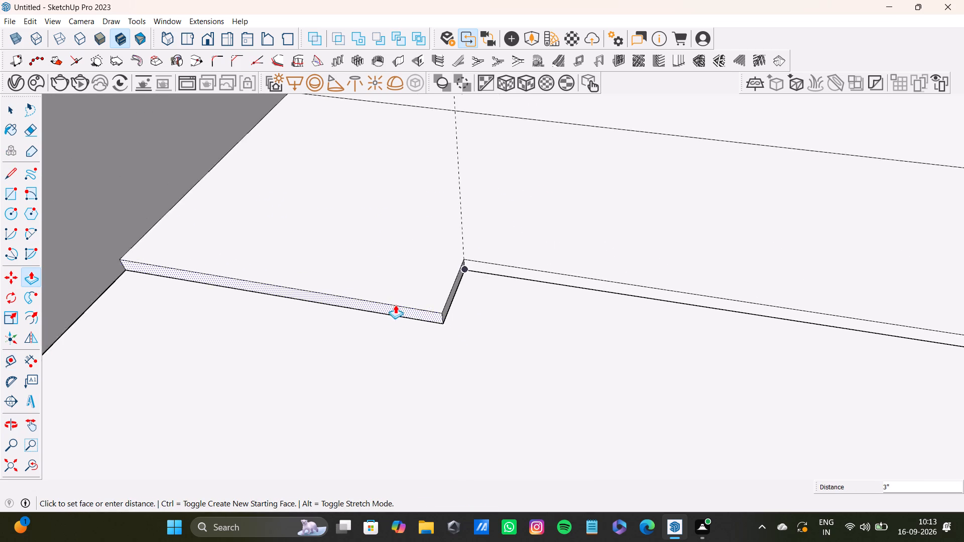
scroll(395, 305, "down", 4)
middle_click_drag(386, 320, 177, 395)
scroll(314, 292, "down", 5)
middle_click_drag(280, 297, 634, 282, "shift")
scroll(403, 268, "down", 1, "shift")
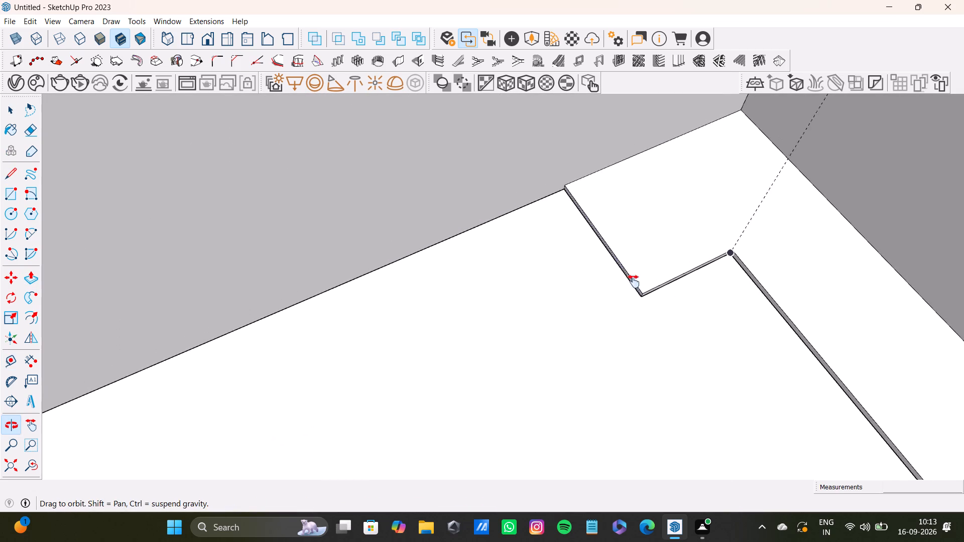
middle_click_drag(634, 282, 628, 285, "shift")
scroll(292, 369, "down", 8)
middle_click_drag(254, 375, 432, 304)
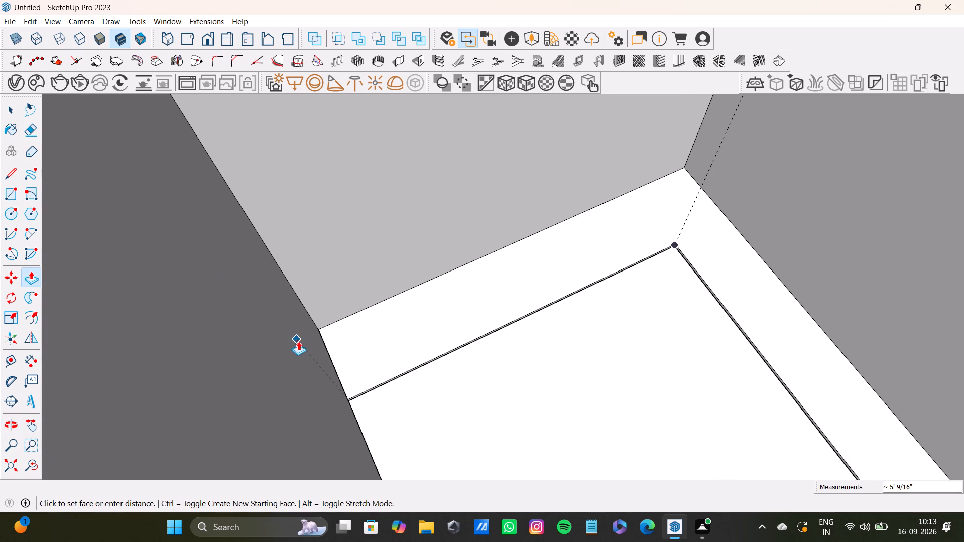
left_click(318, 346)
scroll(378, 385, "up", 8)
key("space")
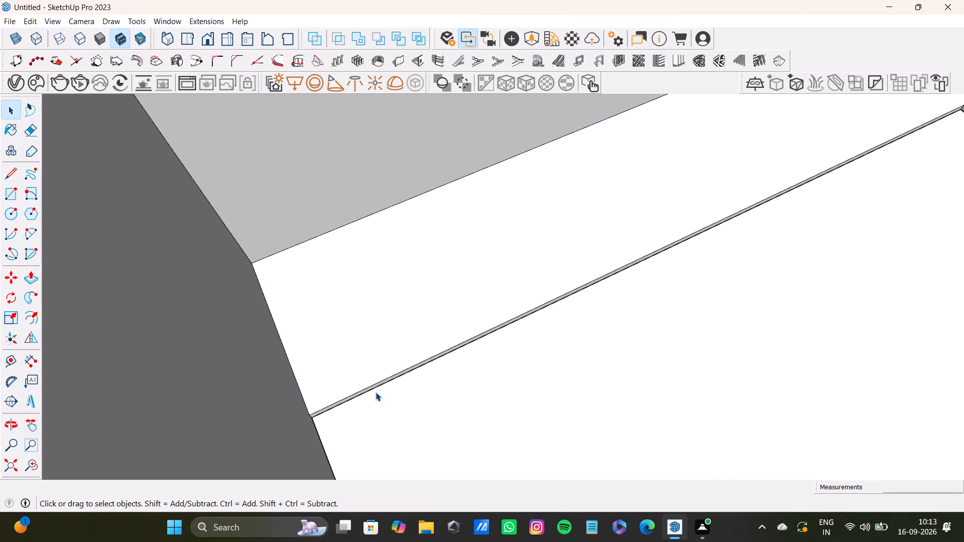
Push the side-wall strip's inner face back toward its wall with Push/Pull to narrow the strip.
middle_click_drag(376, 392, 362, 295)
scroll(341, 368, "up", 7)
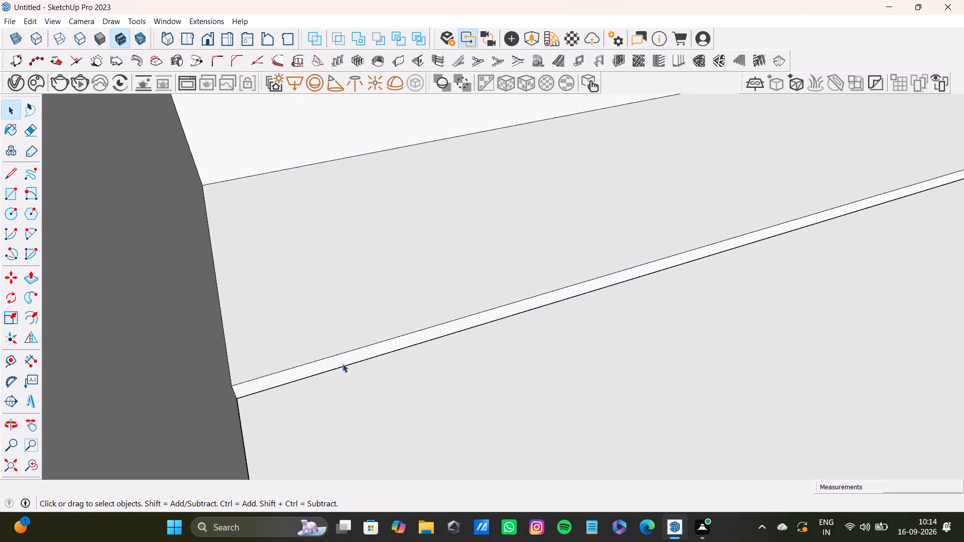
left_click(342, 363)
key("p")
left_click_drag(345, 360, 321, 267)
key("space")
Push the outer-wall strip's inner face back toward its wall with Push/Pull to narrow the strip.
scroll(328, 302, "down", 8)
scroll(255, 390, "down", 8)
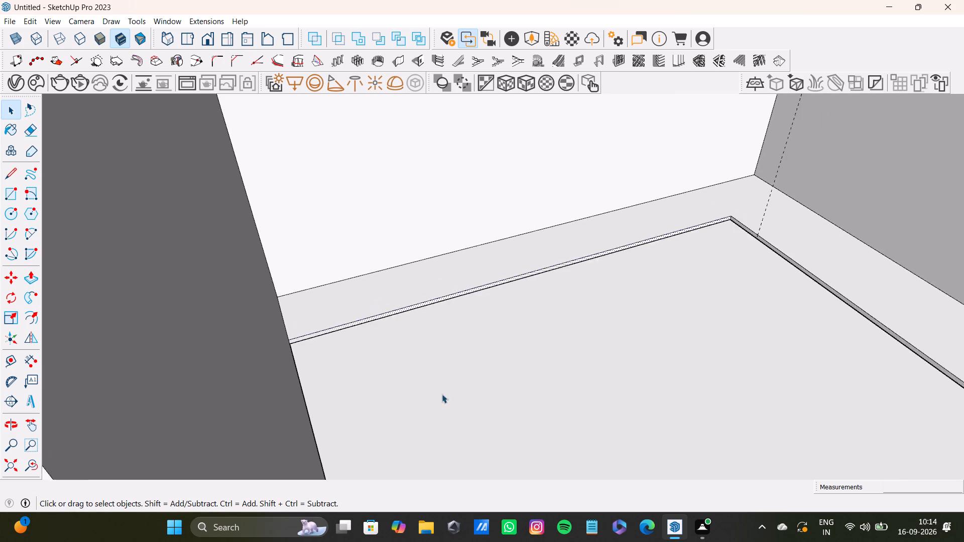
middle_click_drag(720, 234, 522, 355)
middle_click_drag(552, 335, 666, 453)
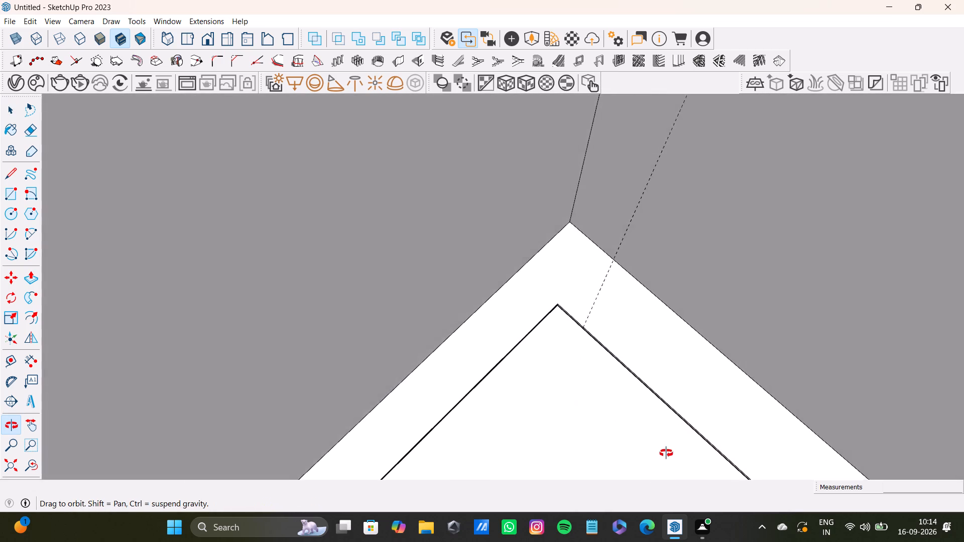
middle_click_drag(666, 453, 679, 321)
scroll(562, 336, "up", 19)
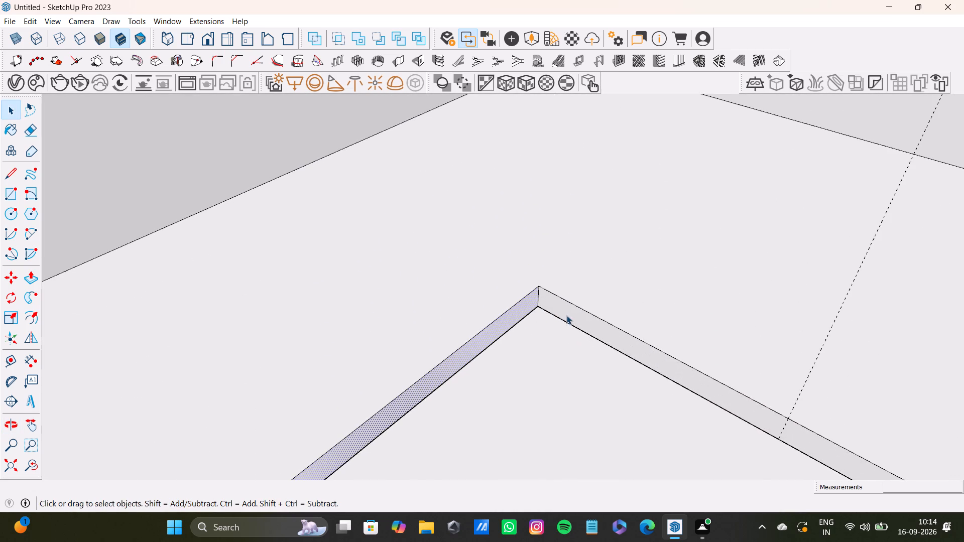
left_click(565, 315)
key("p")
left_click_drag(565, 315, 617, 251)
key("space")
Delete the leftover edge line on the floor in front of the narrowed outer-wall strip.
left_click(629, 360)
left_click(643, 359)
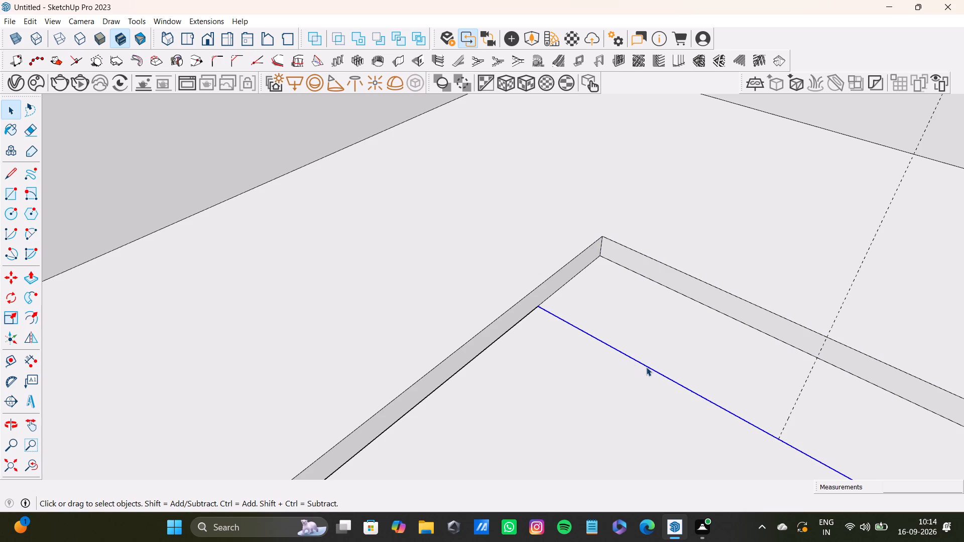
key("Delete")
Group the L-shaped raised strip's top face, both inner side faces and their edges, then clear the selection.
scroll(642, 375, "down", 20)
scroll(642, 375, "down", 1)
middle_click_drag(653, 400, 640, 346, "shift")
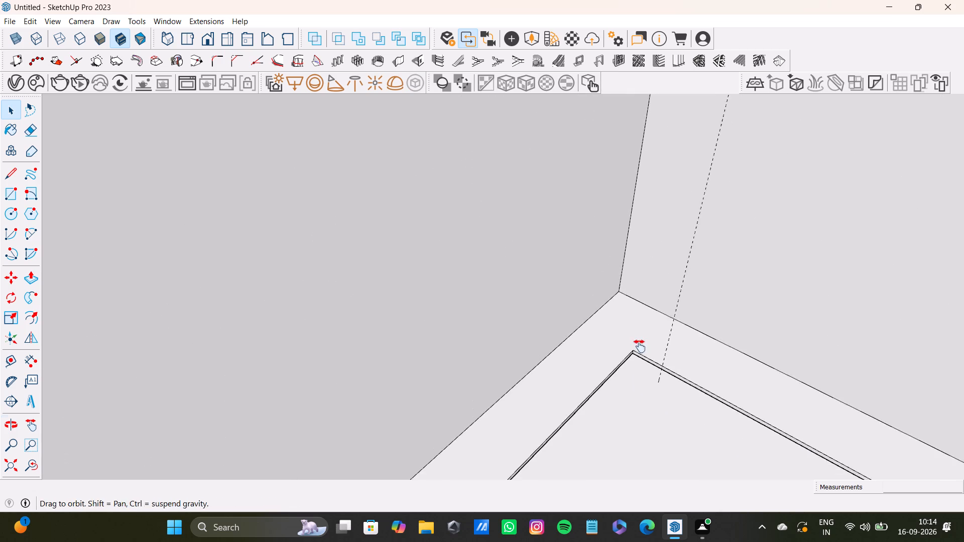
middle_click_drag(640, 346, 595, 252, "shift")
middle_click_drag(610, 244, 626, 419)
scroll(627, 409, "down", 9)
middle_click_drag(629, 405, 496, 190, "shift")
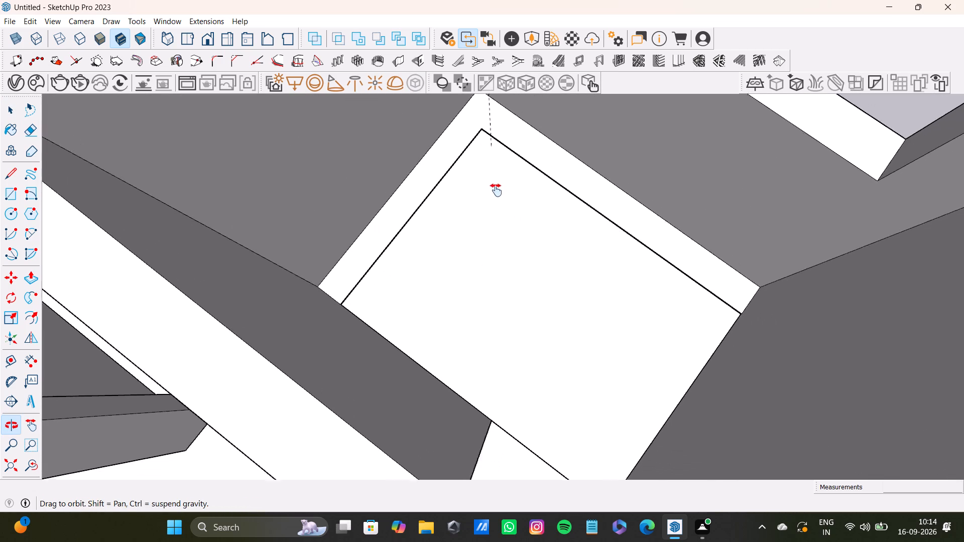
middle_click_drag(496, 190, 496, 192, "shift")
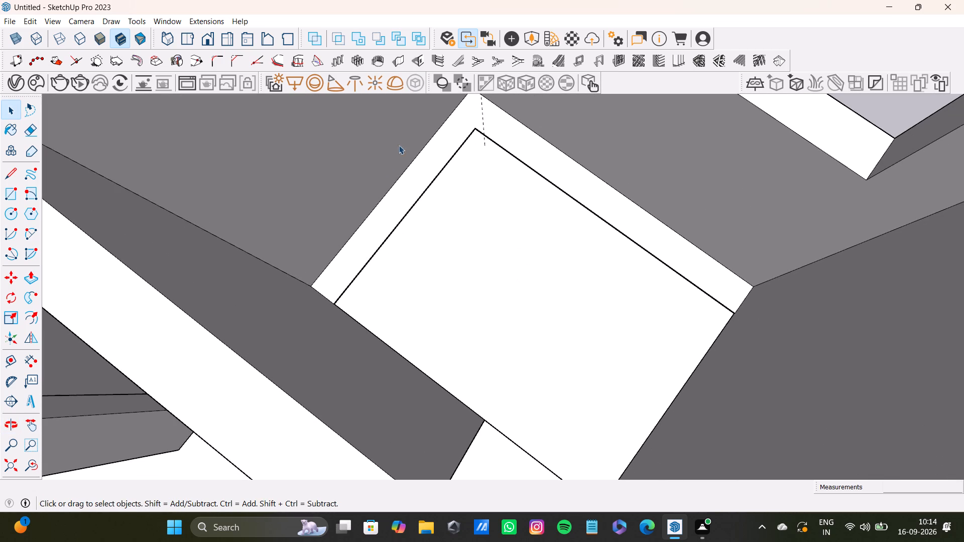
double_click(404, 204)
scroll(563, 226, "up", 9, "shift")
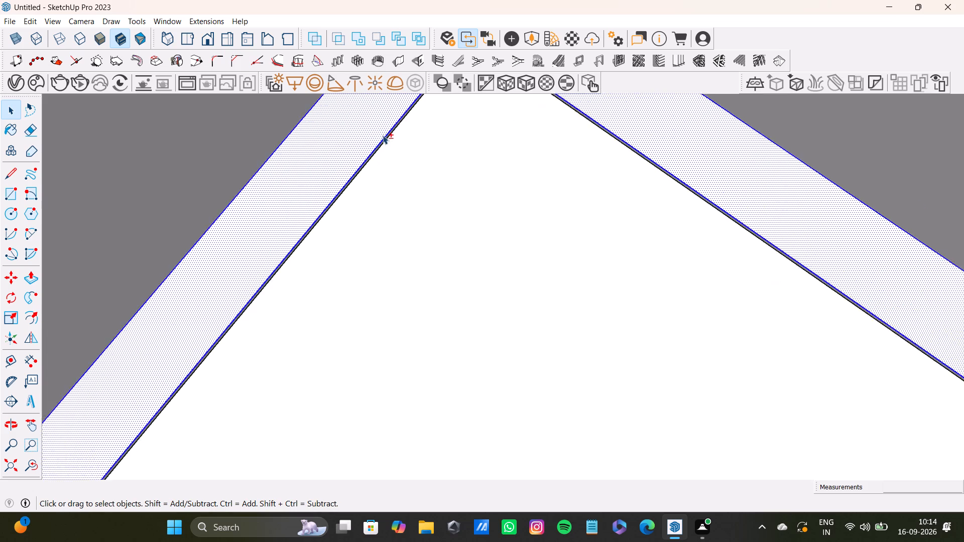
scroll(383, 135, "up", 4, "shift")
middle_click_drag(384, 134, 402, 255, "shift")
middle_click_drag(430, 238, 402, 129)
scroll(474, 148, "up", 14)
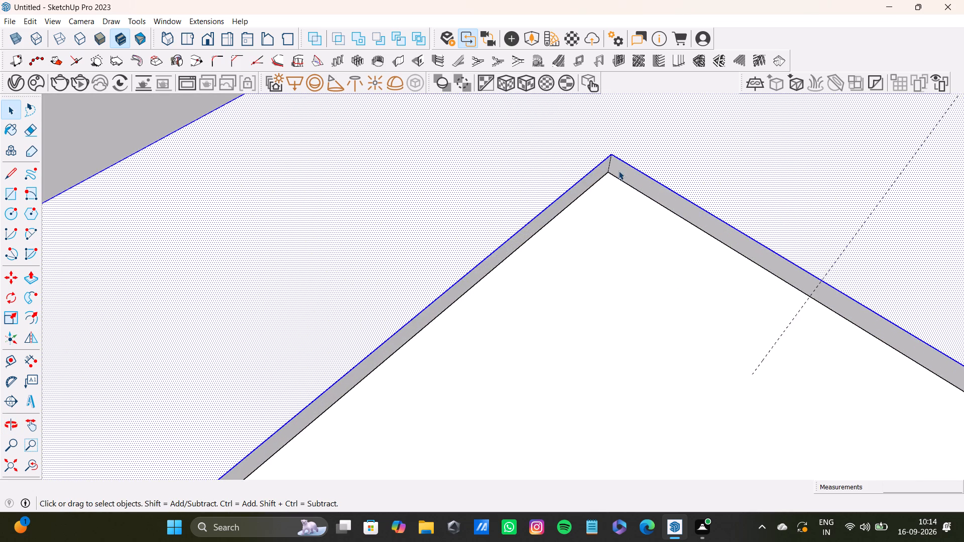
scroll(619, 171, "up", 3)
double_click(633, 167, "shift")
double_click(598, 171, "shift")
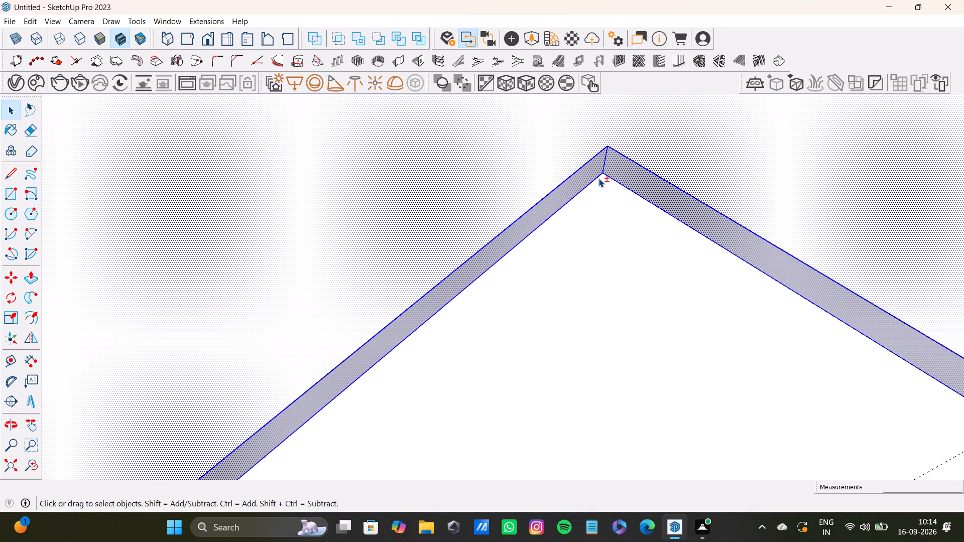
right_click(537, 210, "shift")
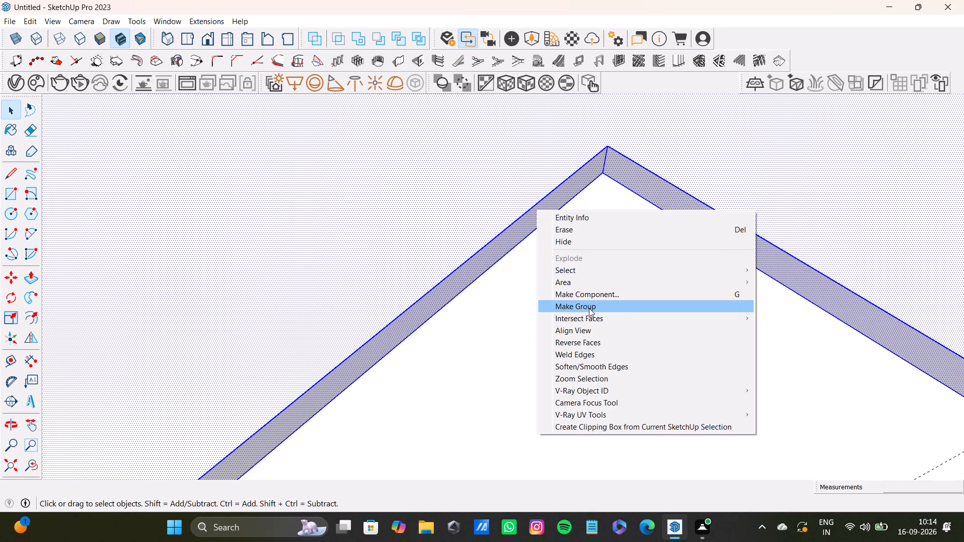
left_click(589, 308, "shift")
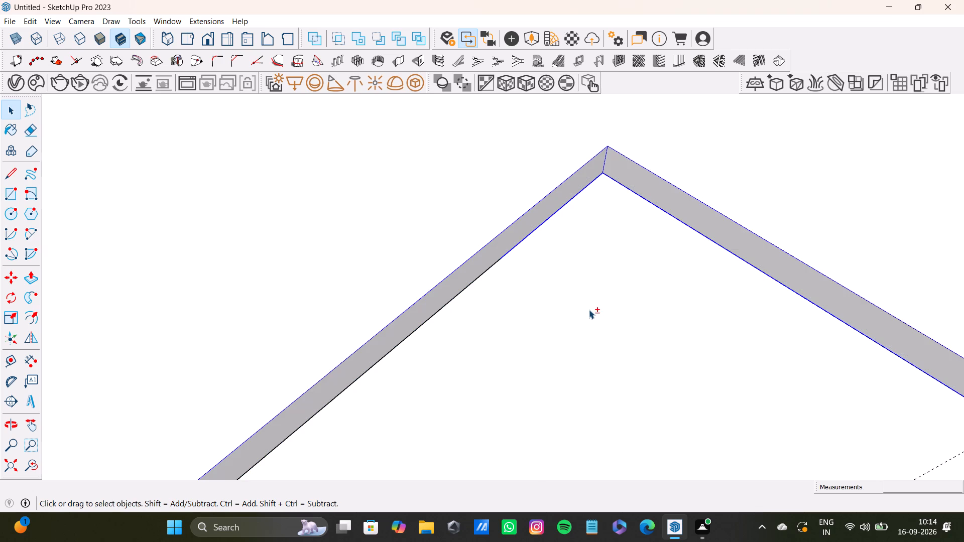
key("space")
scroll(503, 328, "down", 20)
scroll(503, 328, "down", 10)
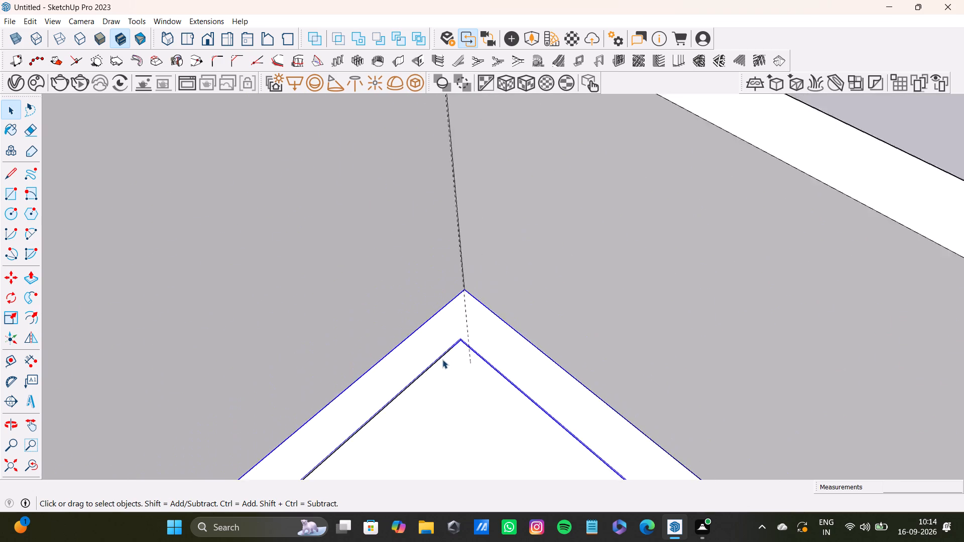
scroll(442, 359, "down", 16)
left_click(488, 238)
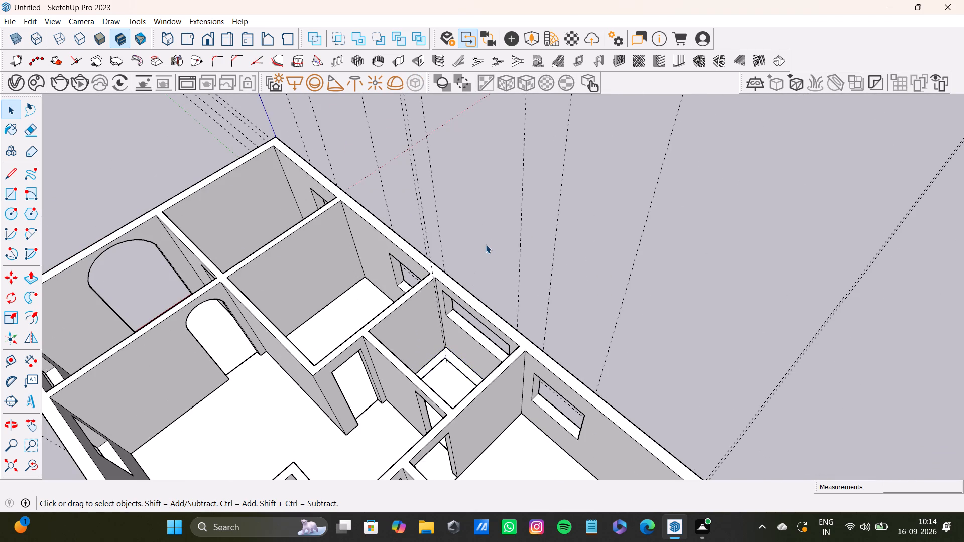
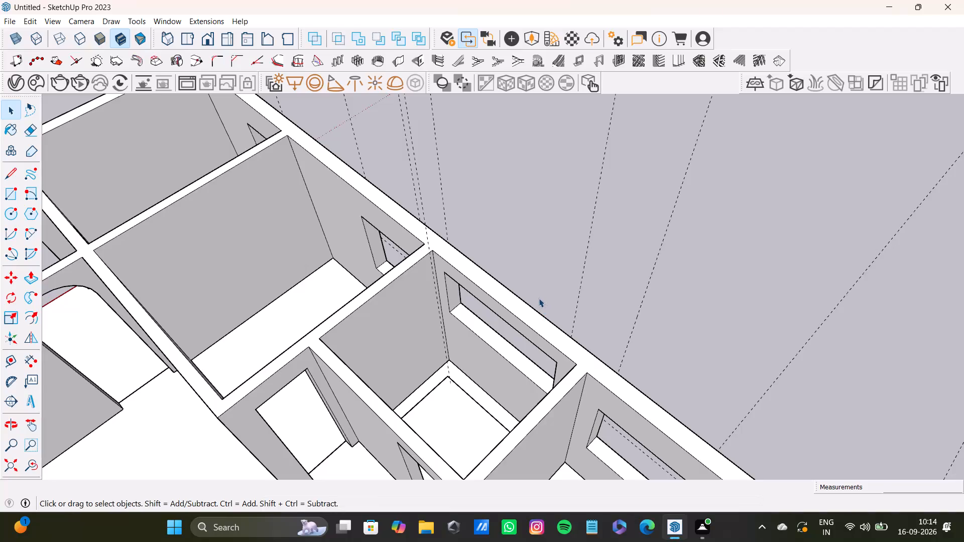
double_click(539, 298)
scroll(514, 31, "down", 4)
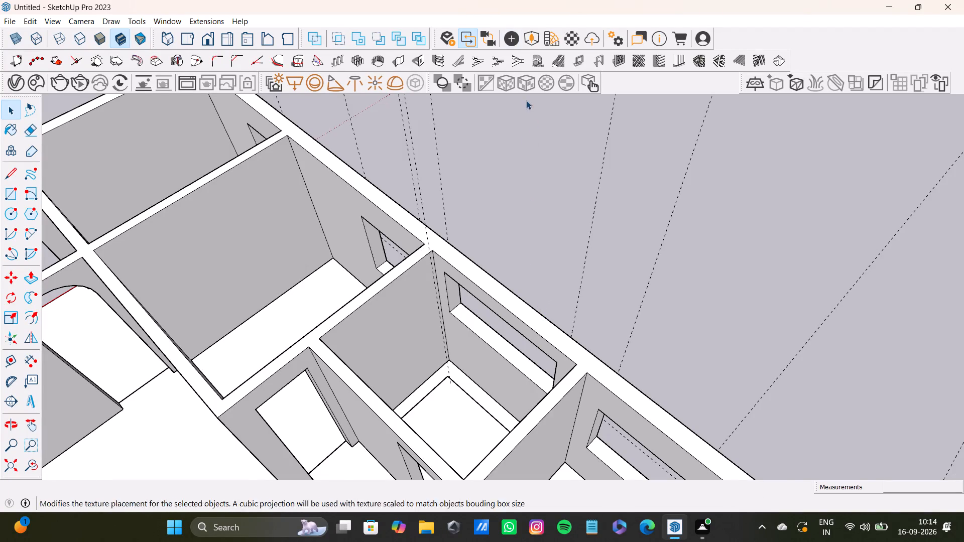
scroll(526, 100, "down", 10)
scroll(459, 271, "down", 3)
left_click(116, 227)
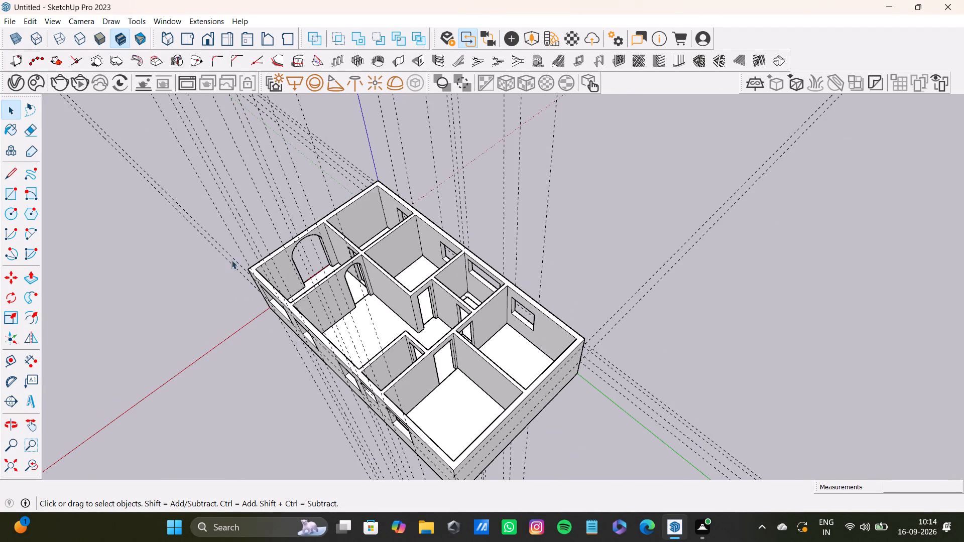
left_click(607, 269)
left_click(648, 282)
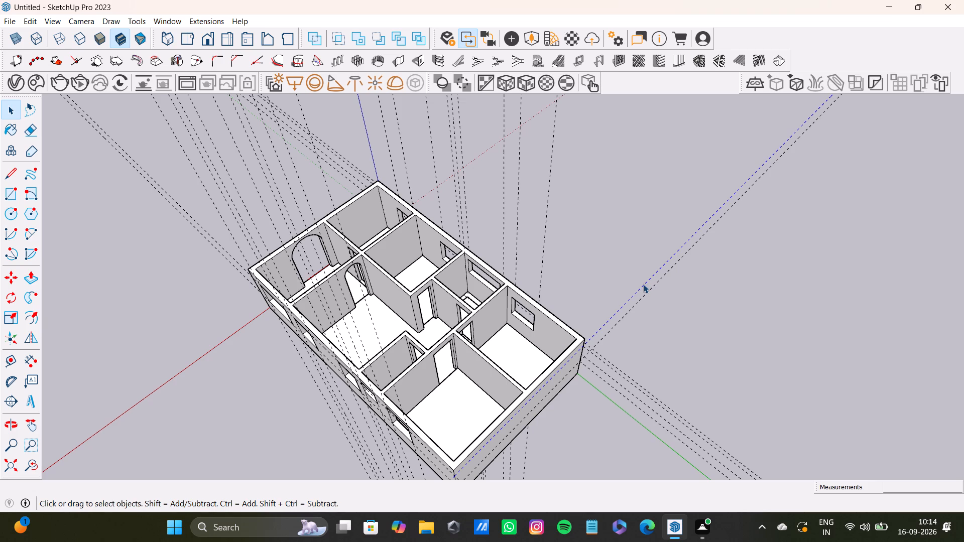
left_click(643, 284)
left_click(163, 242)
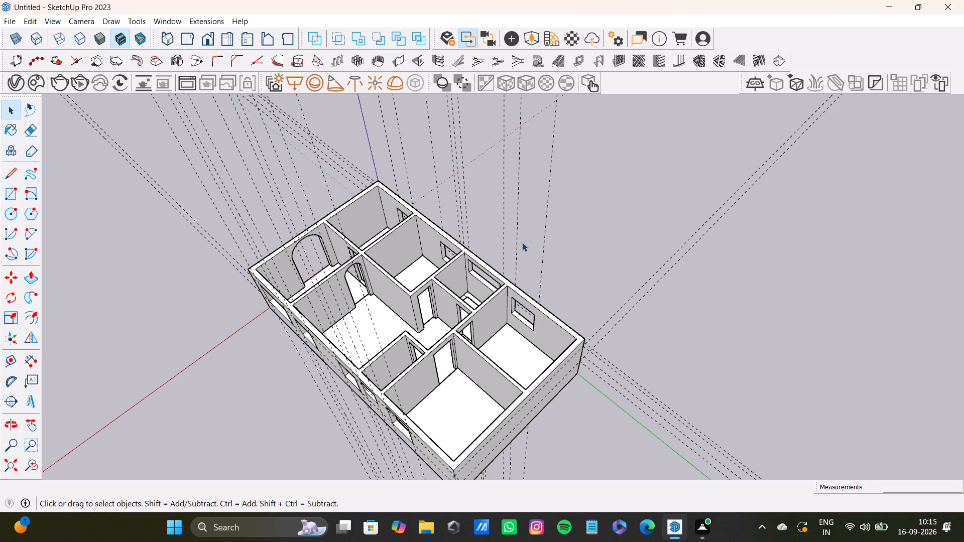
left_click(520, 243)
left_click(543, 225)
Select the curved underside of the large arched opening in the outer wall together with its front and back arc edges.
key("space")
scroll(302, 284, "up", 11)
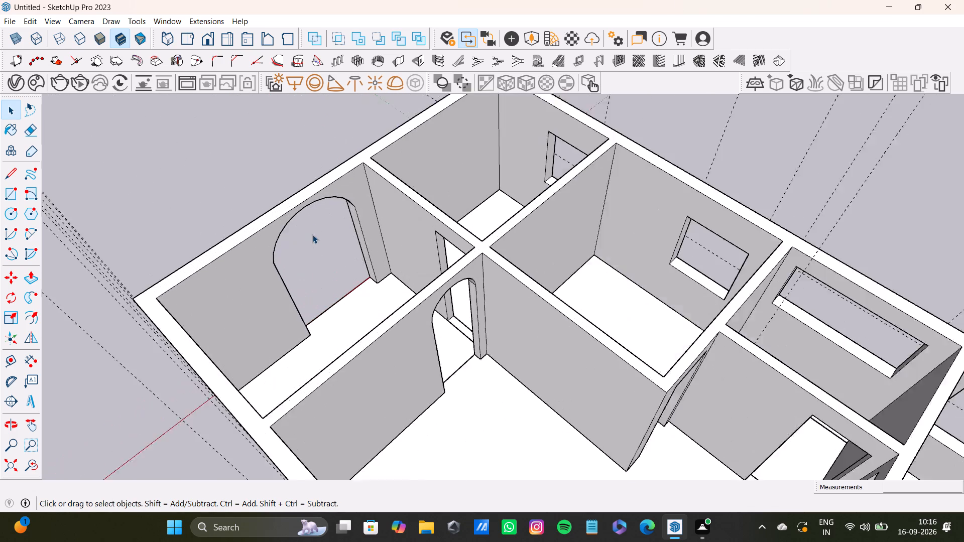
scroll(312, 234, "up", 19)
middle_click_drag(342, 156, 390, 275, "shift")
middle_click_drag(388, 288, 391, 259)
scroll(388, 278, "up", 1)
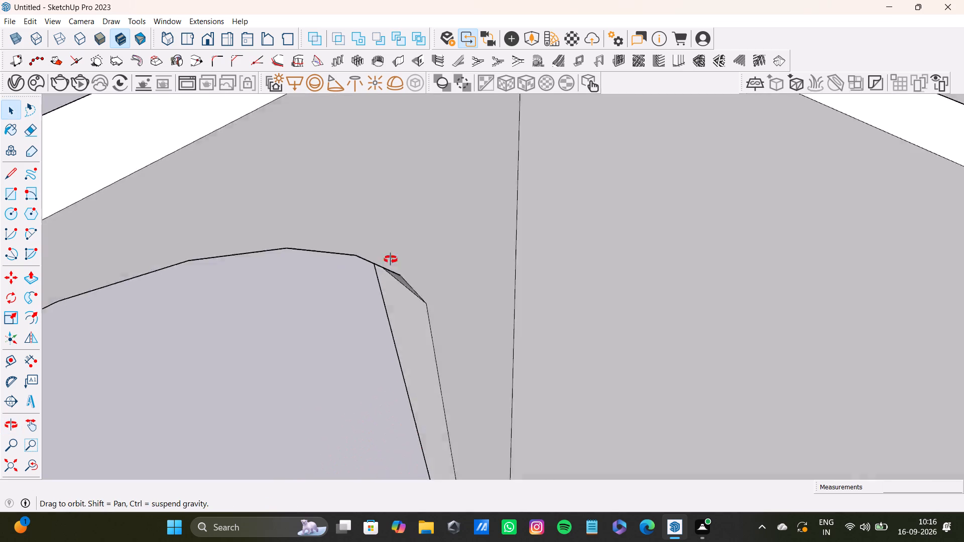
middle_click_drag(391, 259, 374, 175)
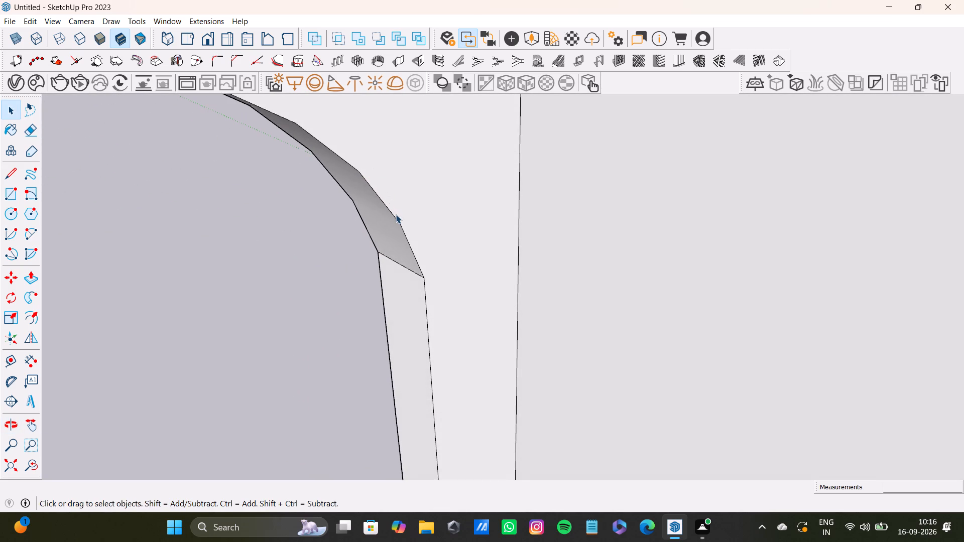
left_click(396, 214)
left_click(373, 243, "shift")
left_click(390, 230, "shift")
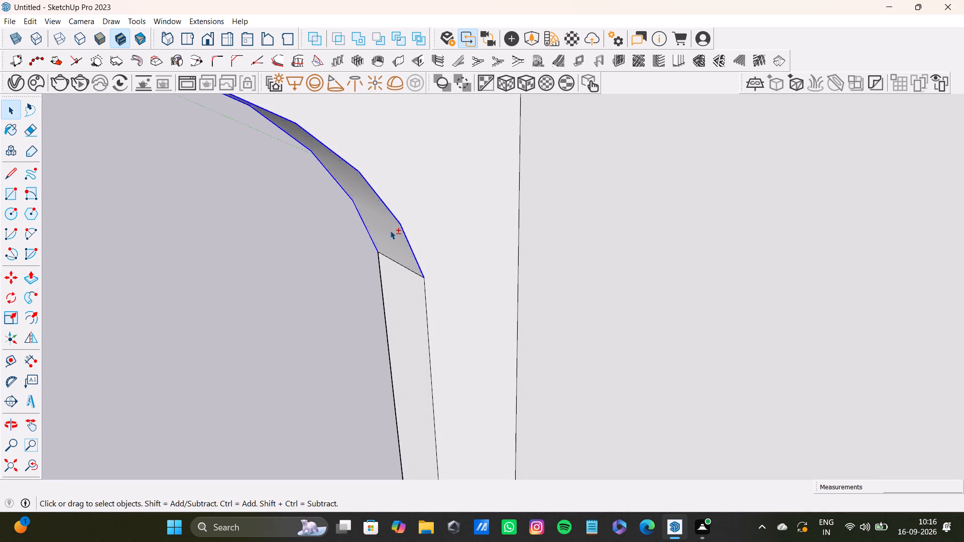
scroll(392, 230, "down", 15, "shift")
middle_click_drag(387, 234, 534, 311, "shift")
middle_click_drag(555, 312, 339, 373)
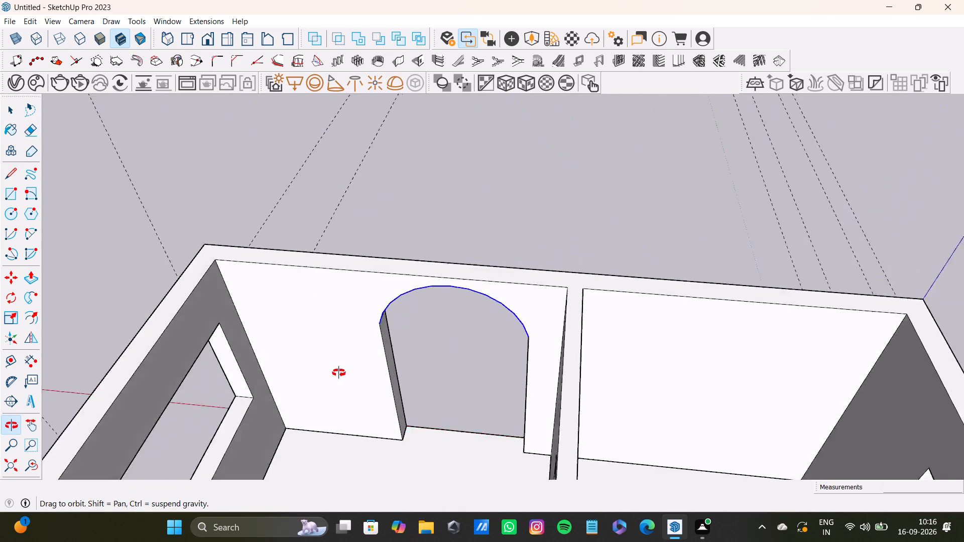
middle_click_drag(339, 373, 295, 341)
scroll(372, 299, "up", 12)
middle_click_drag(422, 301, 412, 199)
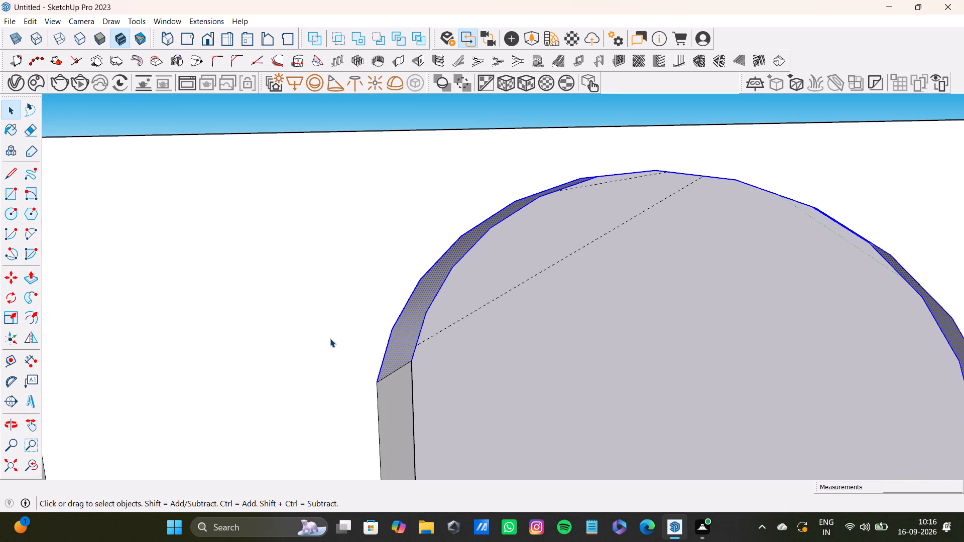
scroll(330, 338, "down", 1)
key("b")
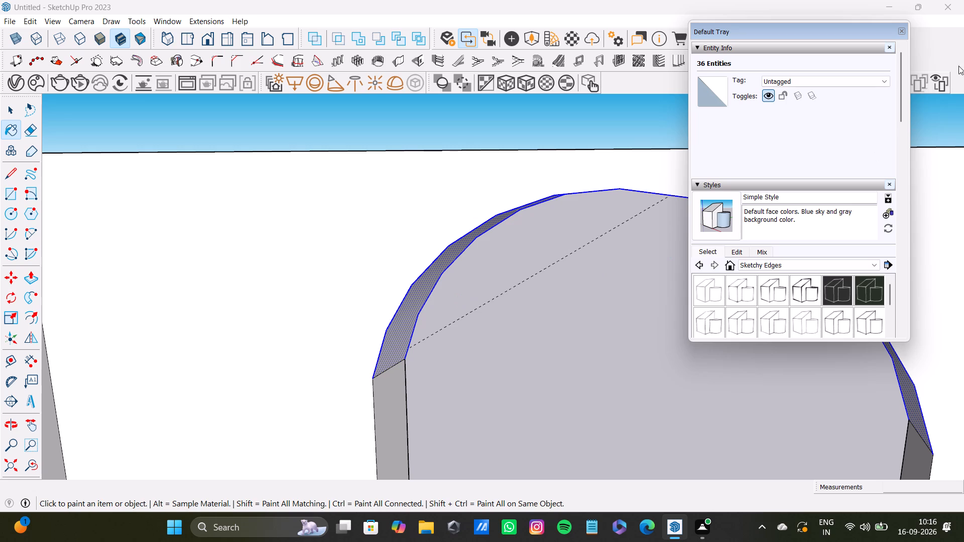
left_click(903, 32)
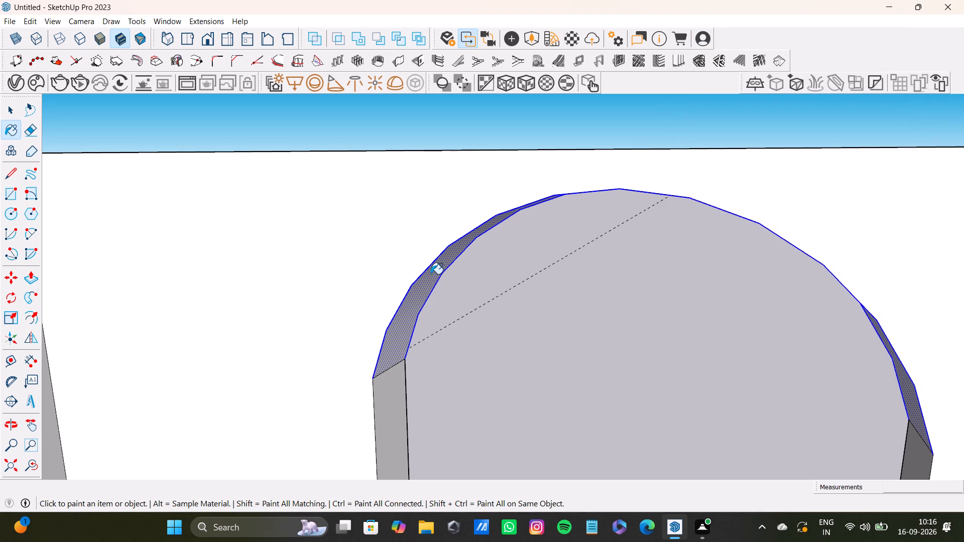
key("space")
Apply Soften/Smooth Edges to the selected arch with the angle between normals set to 90 degrees.
right_click(425, 283)
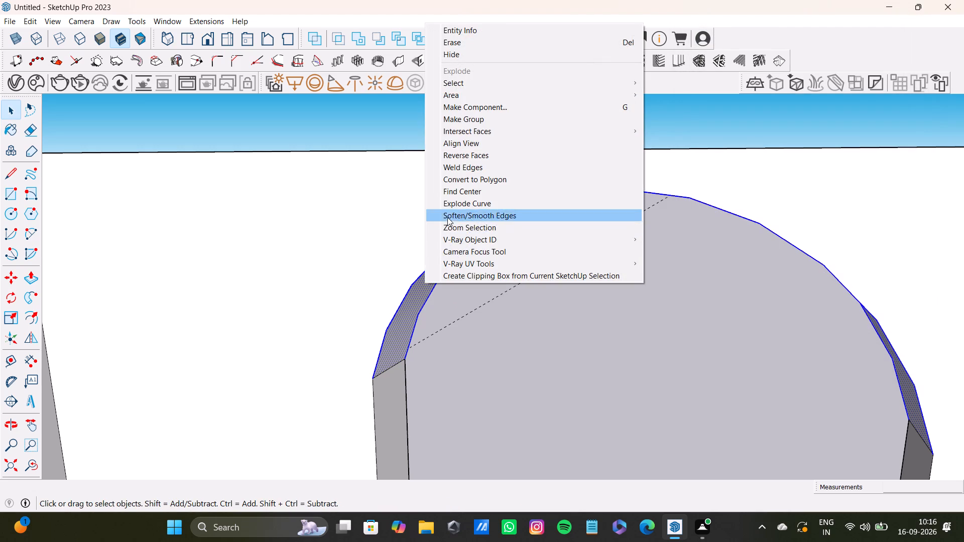
left_click(470, 218)
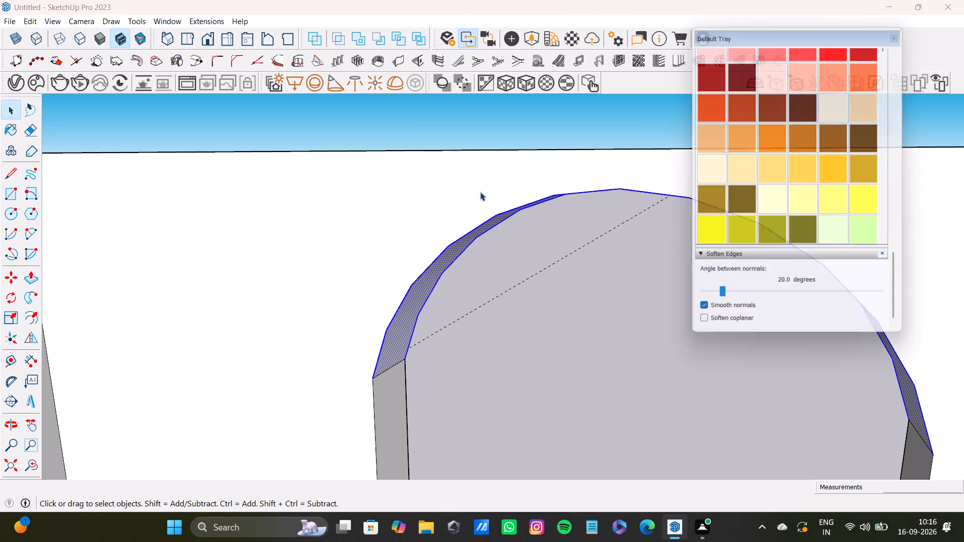
left_click_drag(721, 299, 740, 302)
left_click_drag(741, 297, 795, 297)
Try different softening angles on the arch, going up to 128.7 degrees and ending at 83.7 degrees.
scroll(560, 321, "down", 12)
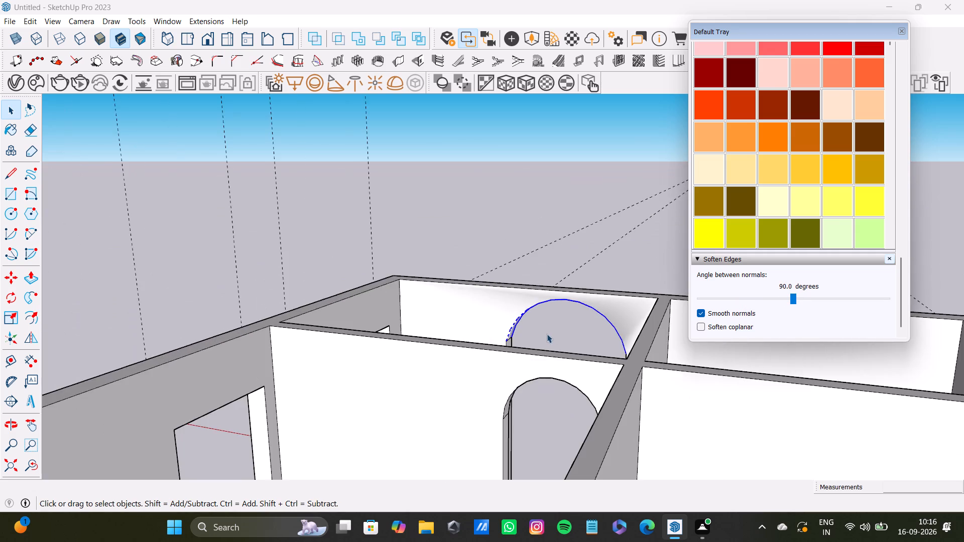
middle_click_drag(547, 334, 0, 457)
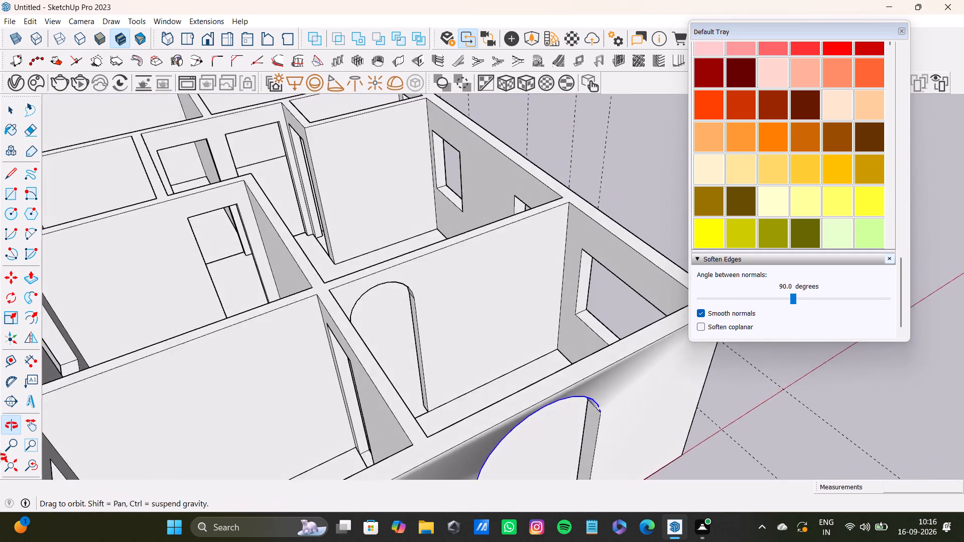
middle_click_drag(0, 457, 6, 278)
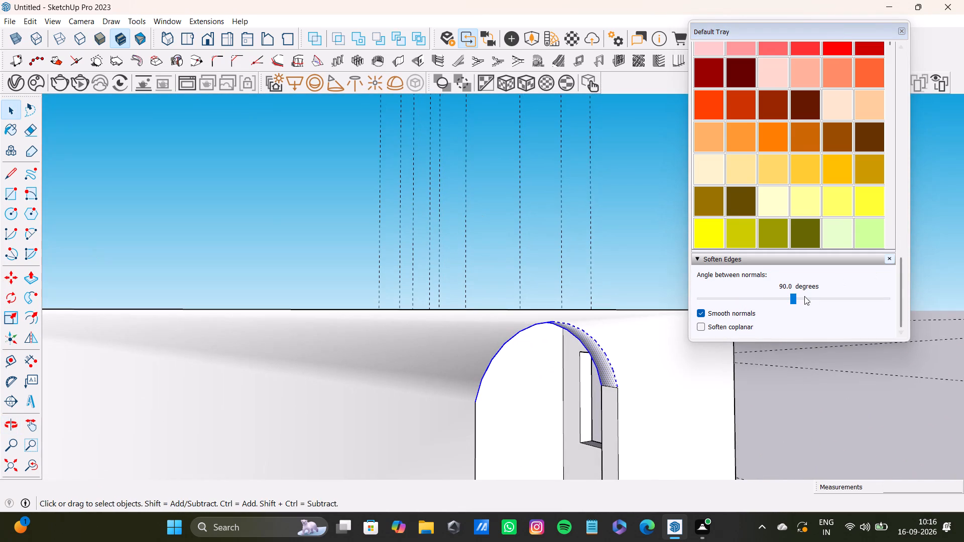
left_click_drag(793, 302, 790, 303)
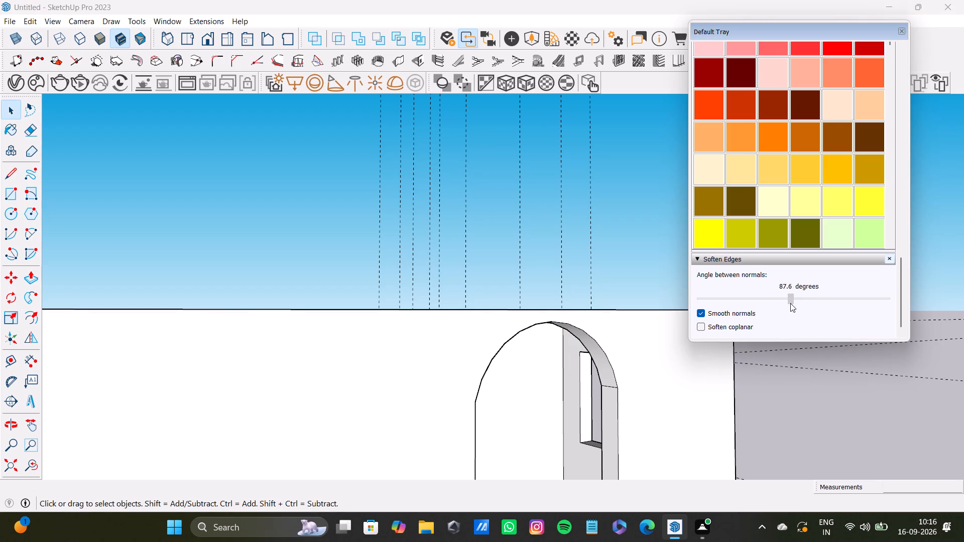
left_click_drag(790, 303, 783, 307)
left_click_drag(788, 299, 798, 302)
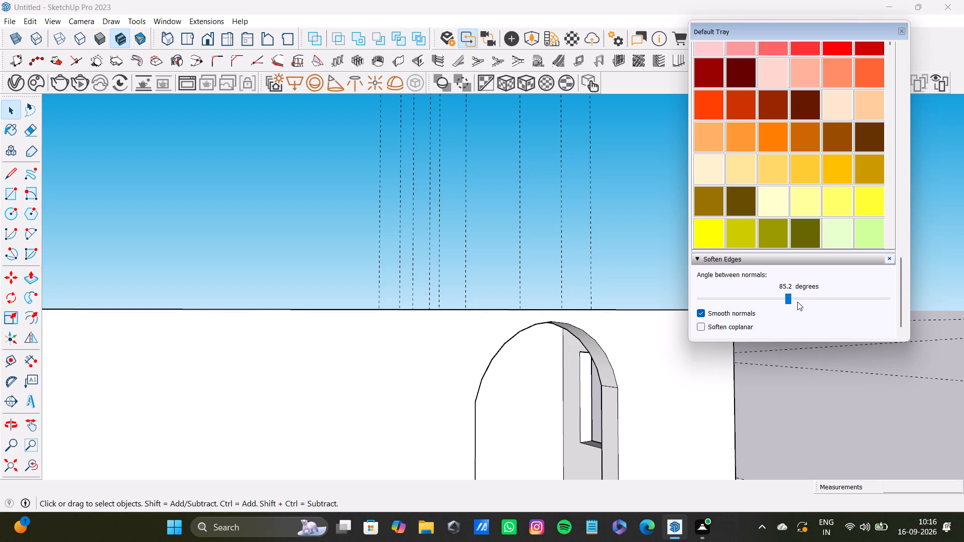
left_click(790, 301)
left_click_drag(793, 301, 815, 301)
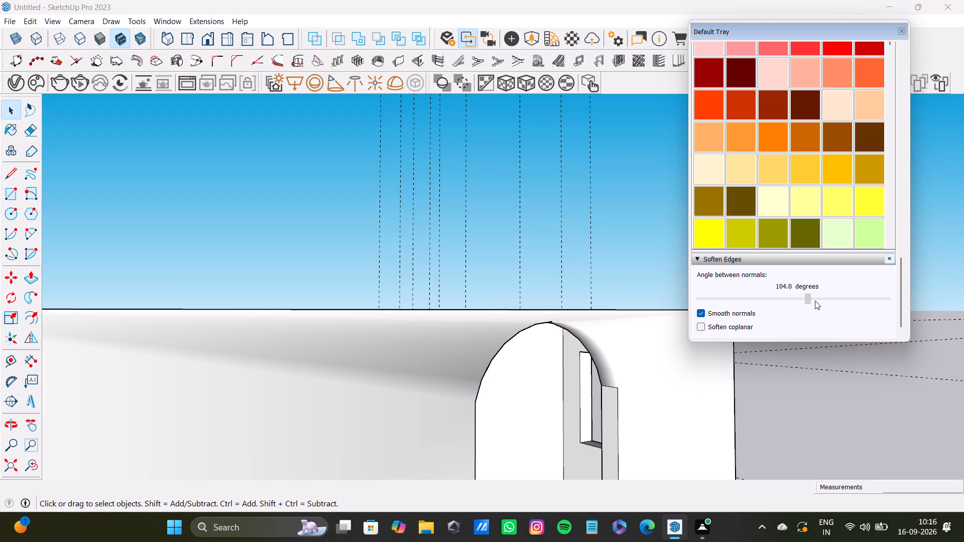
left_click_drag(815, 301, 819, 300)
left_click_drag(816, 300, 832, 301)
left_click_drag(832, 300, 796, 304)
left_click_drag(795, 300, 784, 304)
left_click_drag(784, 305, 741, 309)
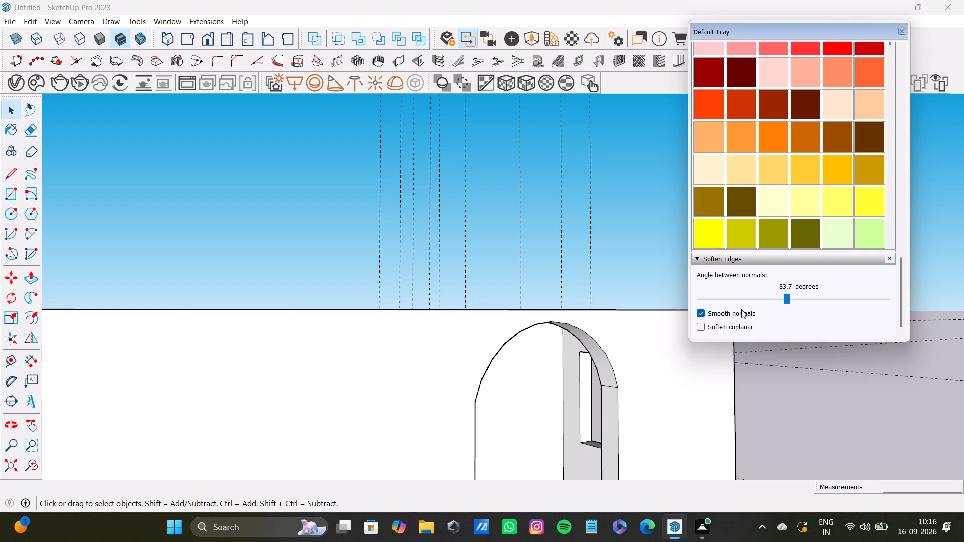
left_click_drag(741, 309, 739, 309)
Turn on Soften coplanar, turn off Smooth normals, and raise the arch's softening angle to 169.8 degrees.
left_click(702, 326)
left_click(701, 315)
left_click_drag(785, 302, 814, 301)
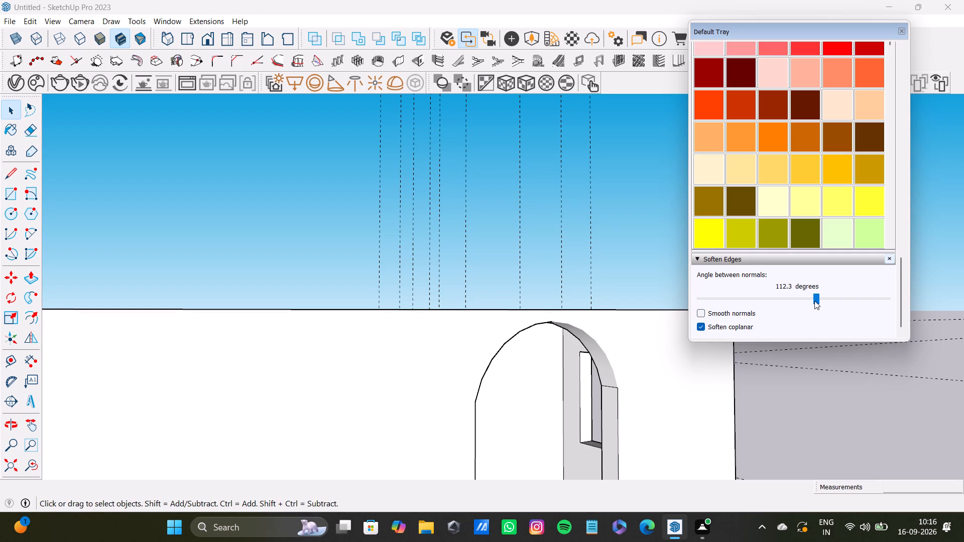
left_click_drag(817, 302, 841, 300)
middle_click_drag(623, 331, 621, 331)
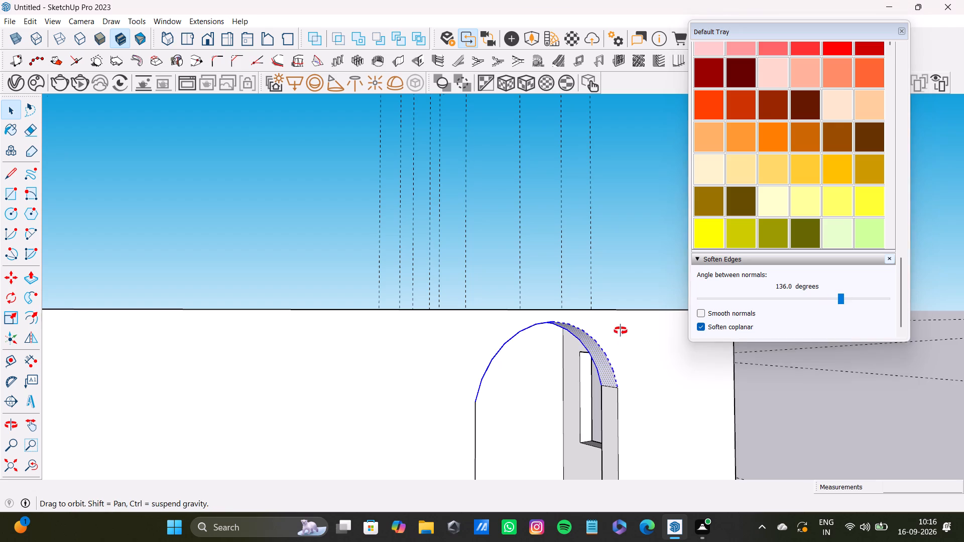
middle_click_drag(621, 331, 506, 249)
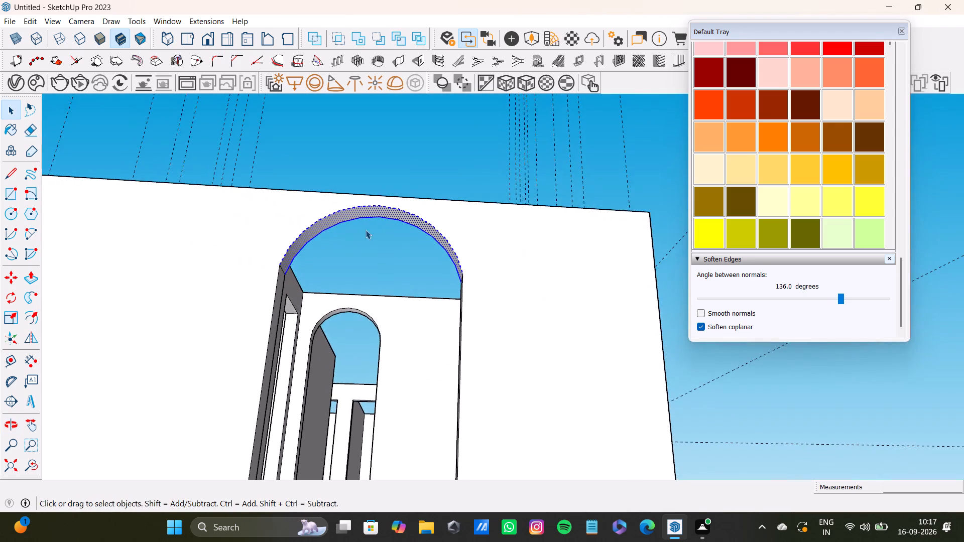
scroll(387, 222, "up", 8)
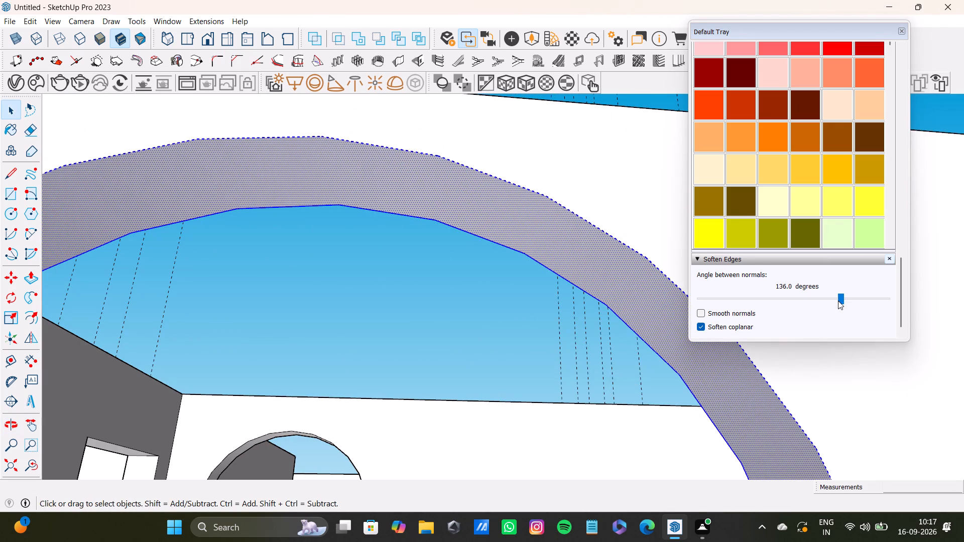
left_click_drag(839, 300, 874, 300)
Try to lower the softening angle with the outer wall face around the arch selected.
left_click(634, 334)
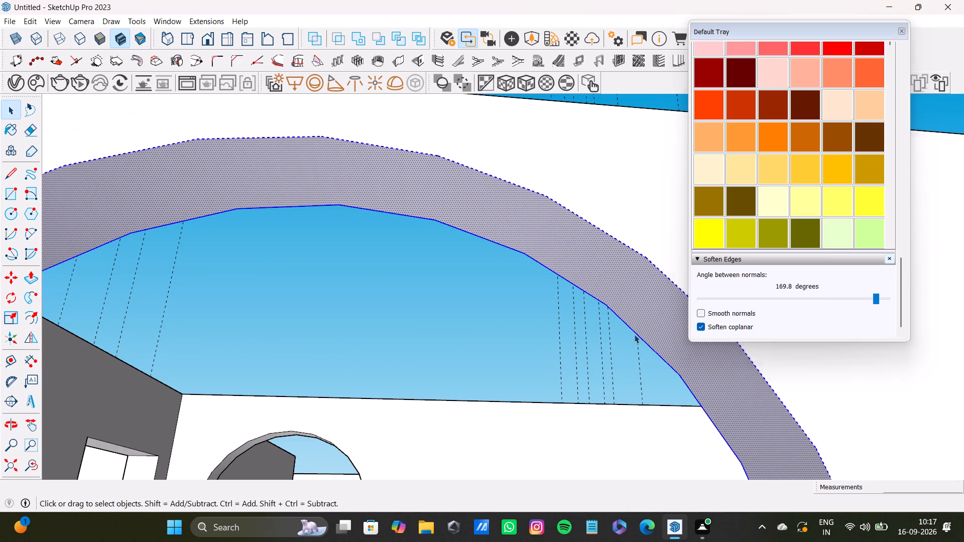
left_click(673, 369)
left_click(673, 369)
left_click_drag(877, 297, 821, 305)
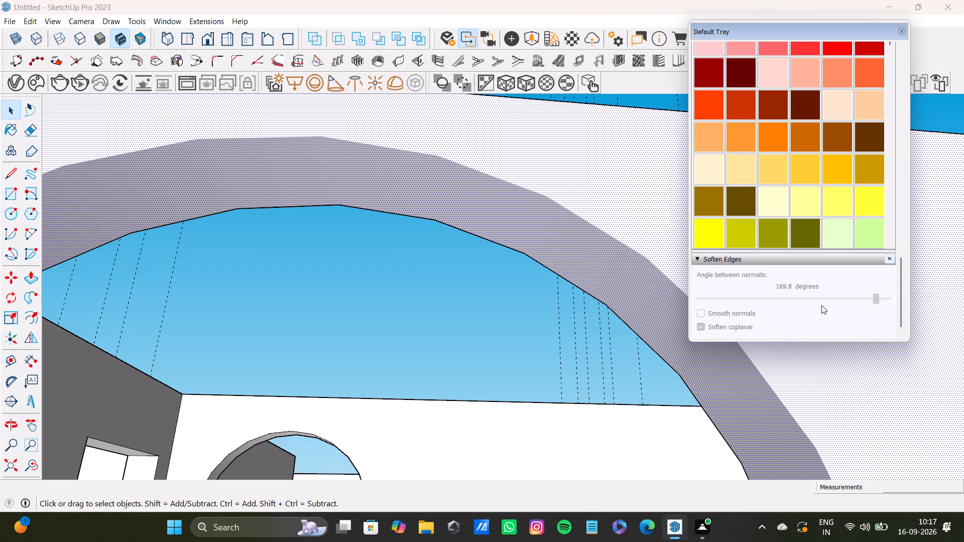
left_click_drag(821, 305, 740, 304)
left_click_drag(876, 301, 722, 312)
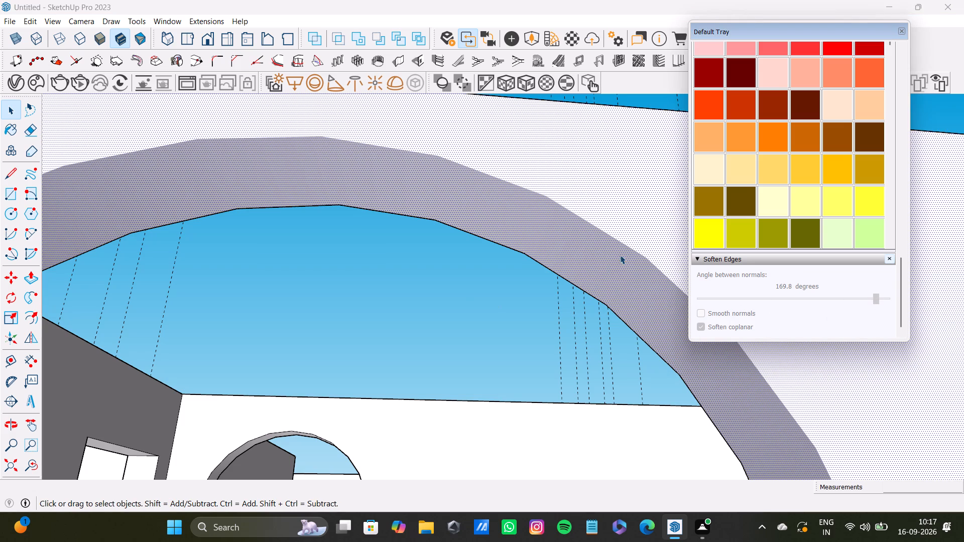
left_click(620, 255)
Close the Default Tray.
left_click_drag(689, 322, 694, 322)
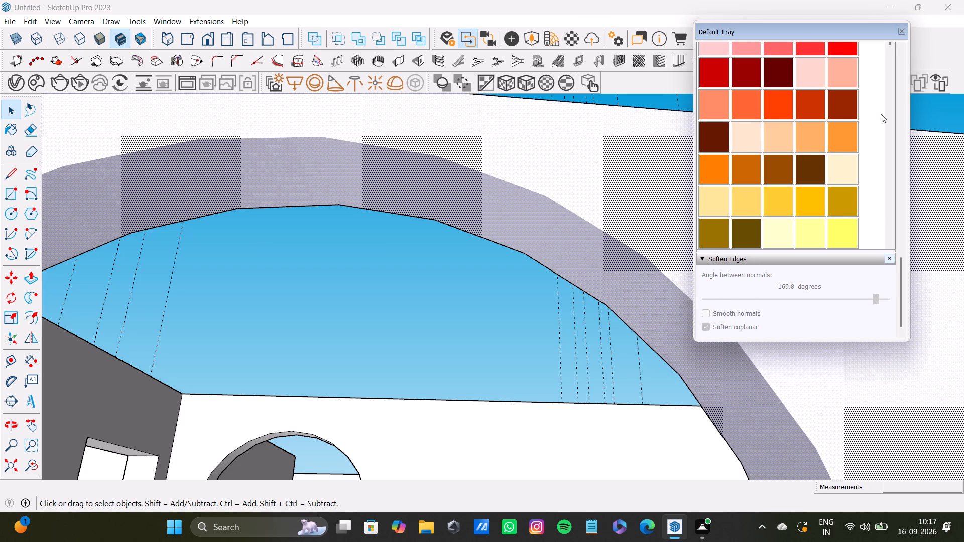
left_click(898, 29)
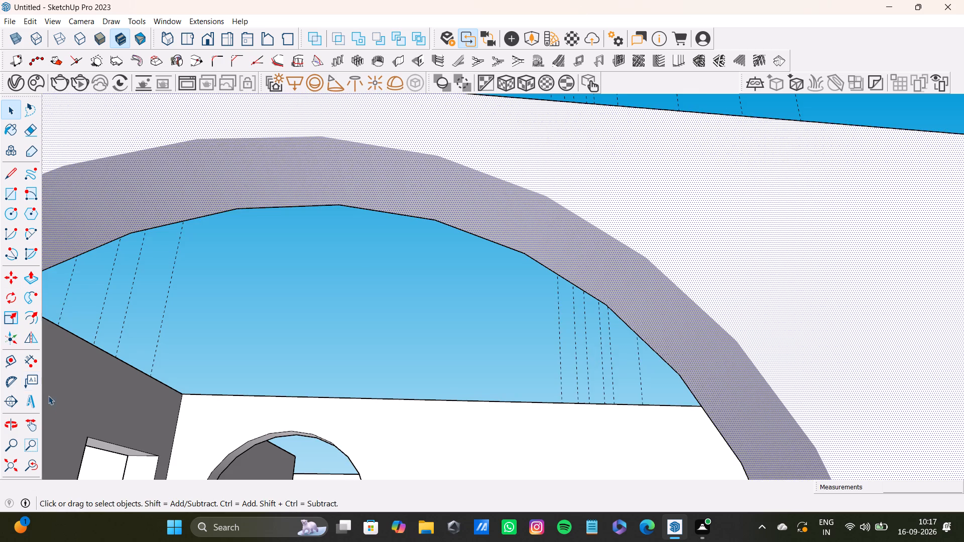
Examine the arched opening from several sides and the house's room layout from above.
scroll(50, 402, "down", 1)
scroll(93, 420, "down", 8)
middle_click_drag(308, 363, 412, 304, "shift")
middle_click_drag(412, 304, 430, 397)
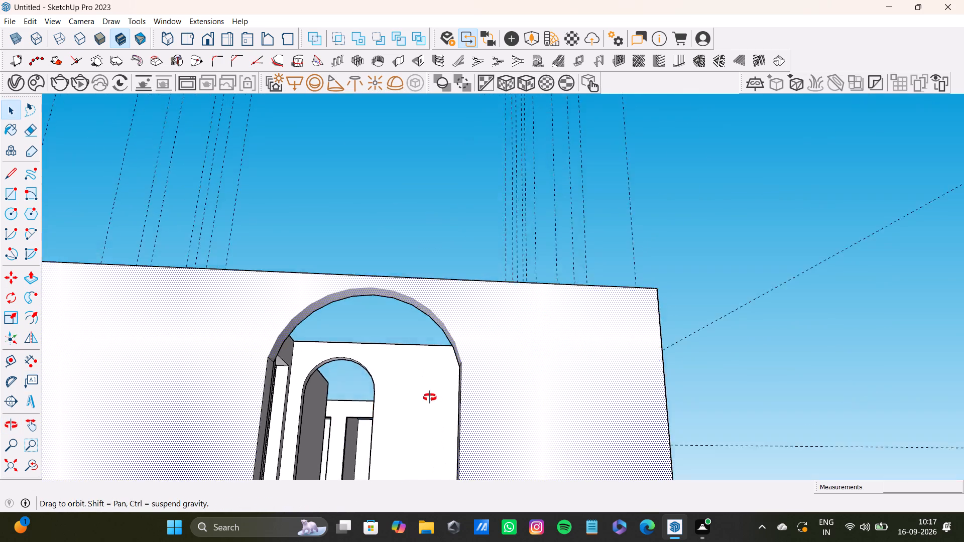
middle_click_drag(430, 397, 435, 498)
scroll(350, 402, "up", 4)
middle_click_drag(356, 403, 366, 226, "shift")
middle_click_drag(384, 219, 368, 264)
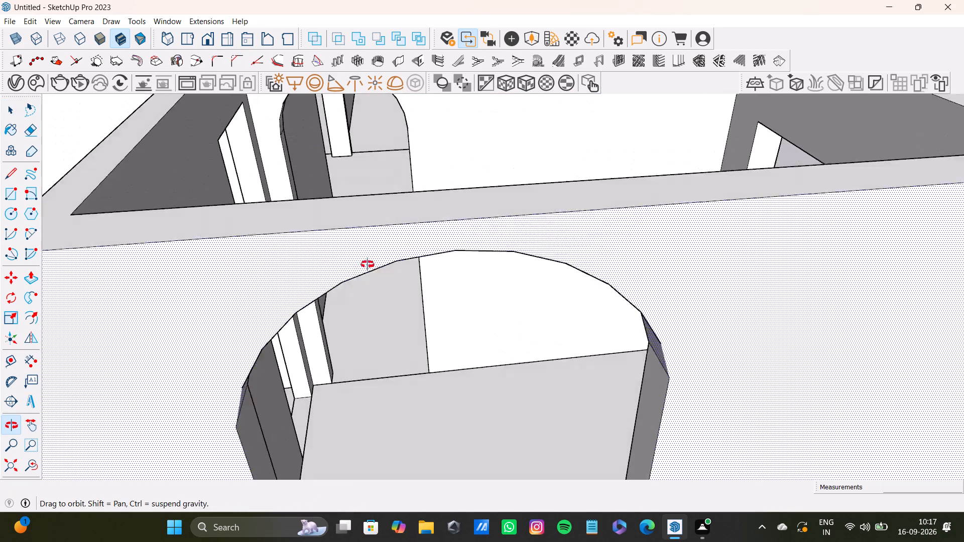
middle_click_drag(368, 264, 367, 265)
scroll(367, 265, "down", 9)
middle_click_drag(393, 295, 398, 352, "shift")
middle_click_drag(397, 352, 352, 210)
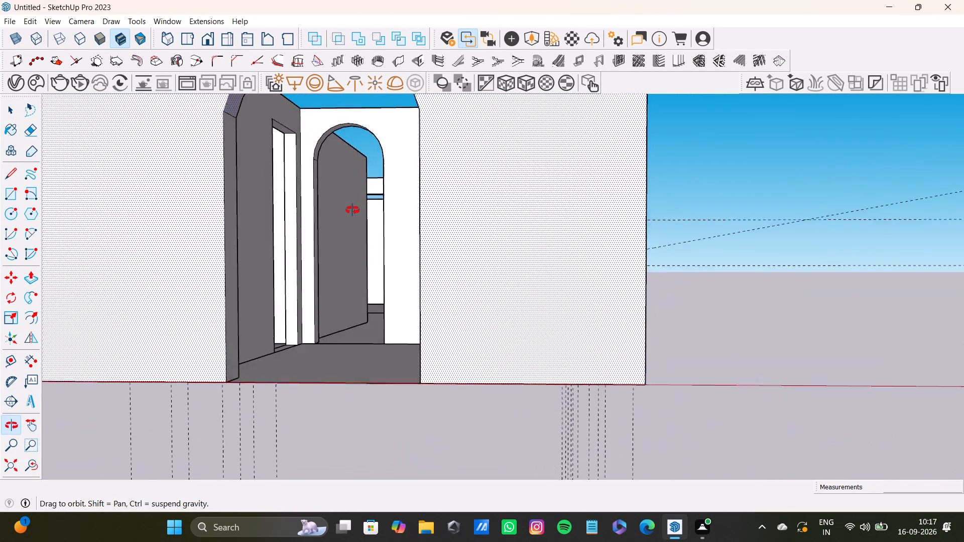
middle_click_drag(352, 210, 356, 279)
scroll(305, 244, "down", 4)
middle_click_drag(304, 246, 324, 349, "shift")
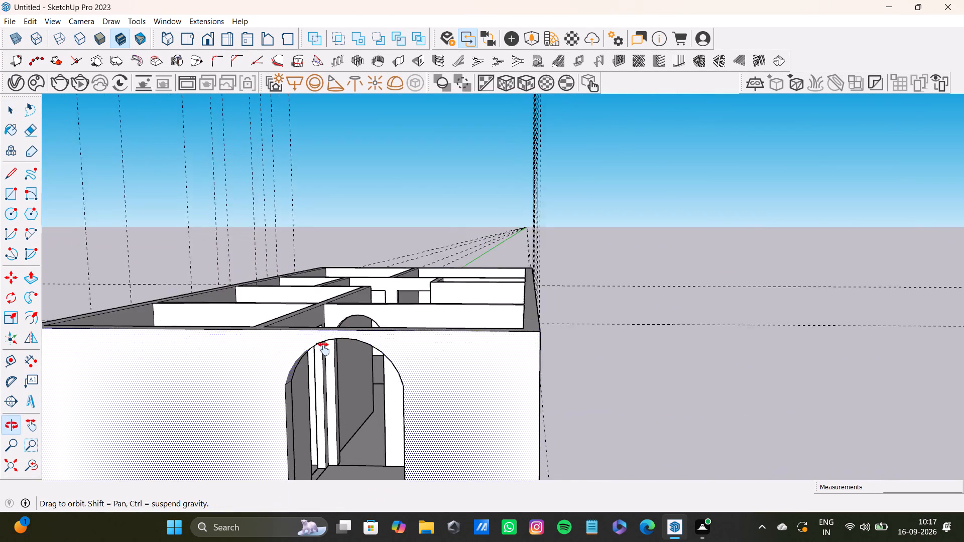
middle_click_drag(324, 349, 325, 350, "shift")
middle_click_drag(326, 350, 316, 404)
scroll(322, 395, "down", 7)
middle_click_drag(329, 395, 351, 293)
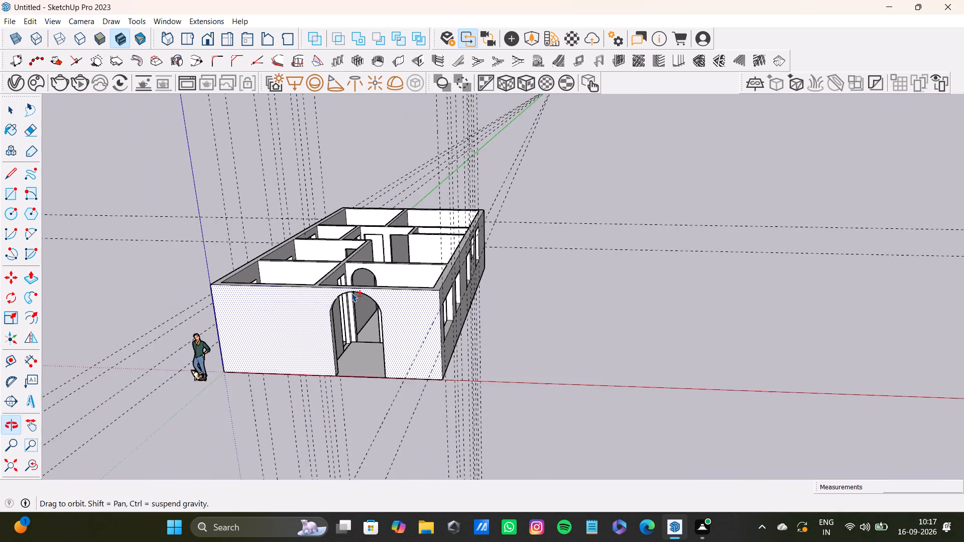
middle_click_drag(352, 293, 146, 434)
scroll(491, 240, "up", 4)
middle_click_drag(494, 224, 504, 414, "shift")
middle_click_drag(528, 387, 398, 462)
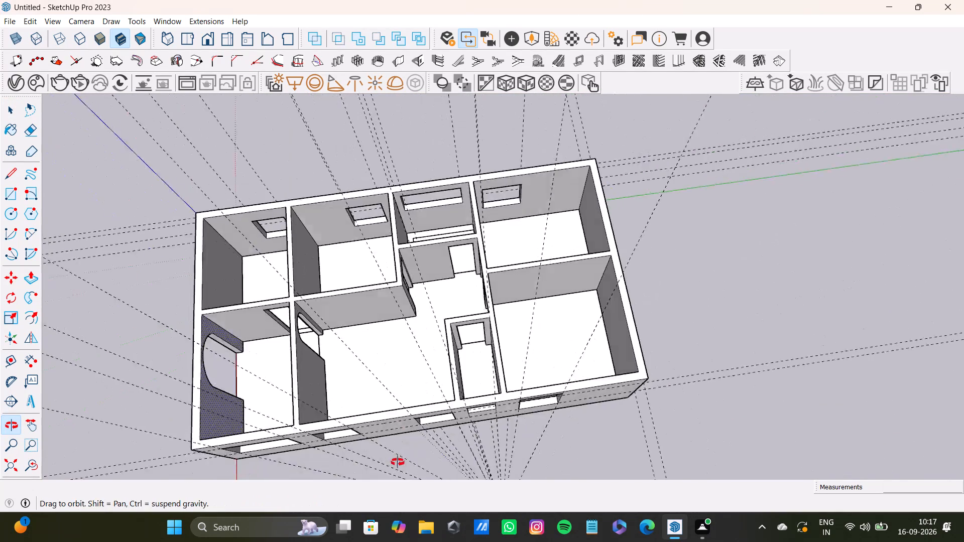
middle_click_drag(398, 462, 402, 391)
scroll(436, 241, "up", 11)
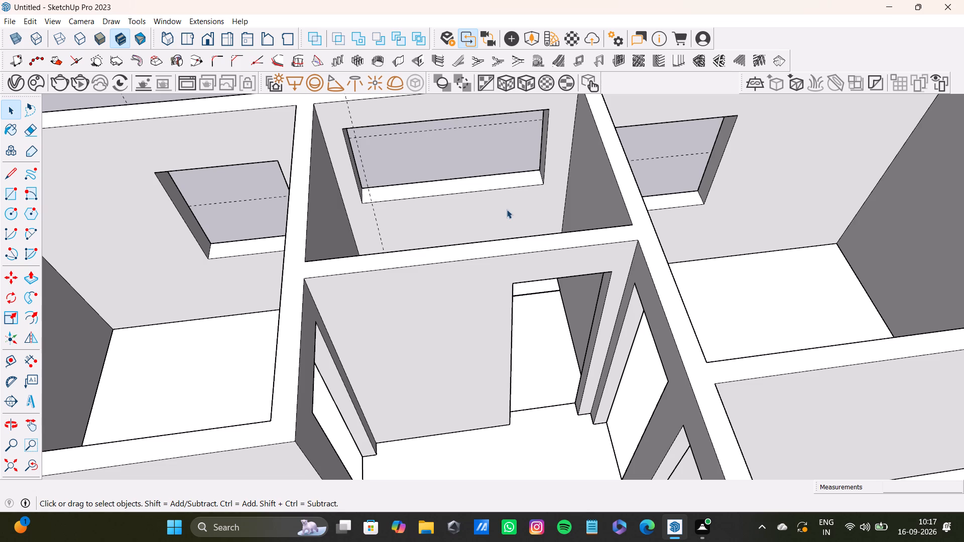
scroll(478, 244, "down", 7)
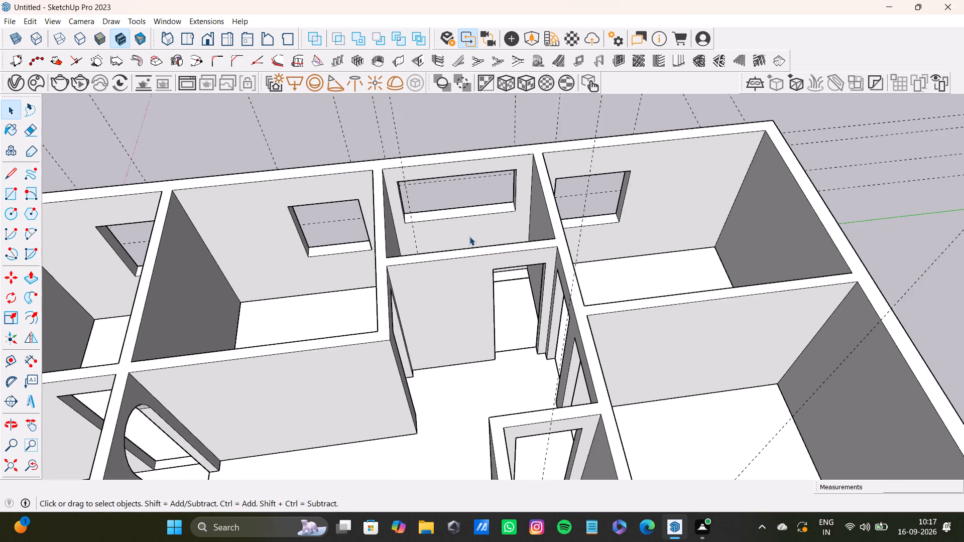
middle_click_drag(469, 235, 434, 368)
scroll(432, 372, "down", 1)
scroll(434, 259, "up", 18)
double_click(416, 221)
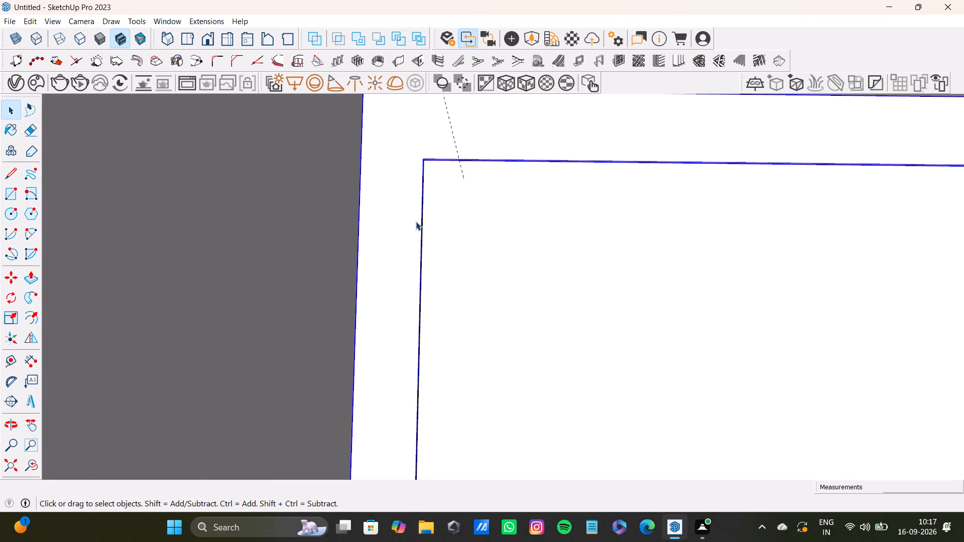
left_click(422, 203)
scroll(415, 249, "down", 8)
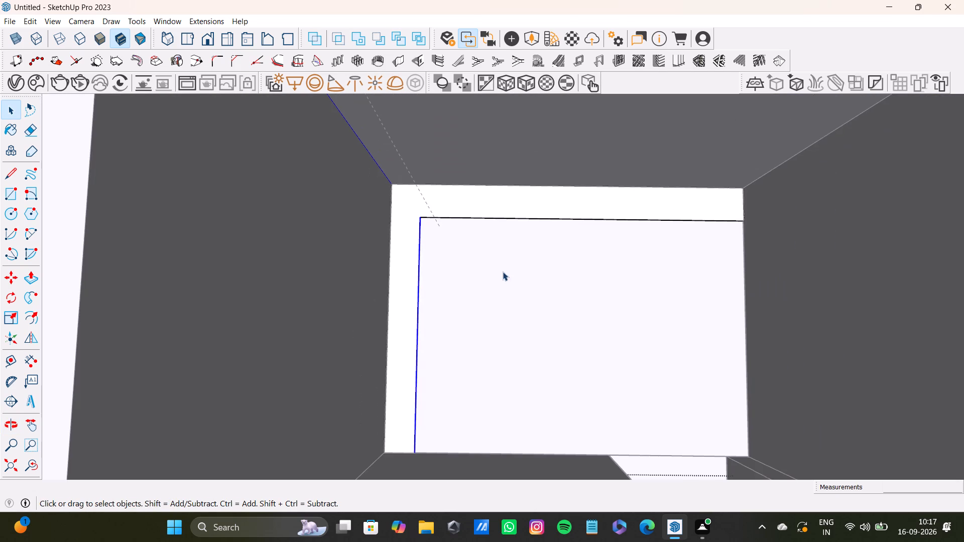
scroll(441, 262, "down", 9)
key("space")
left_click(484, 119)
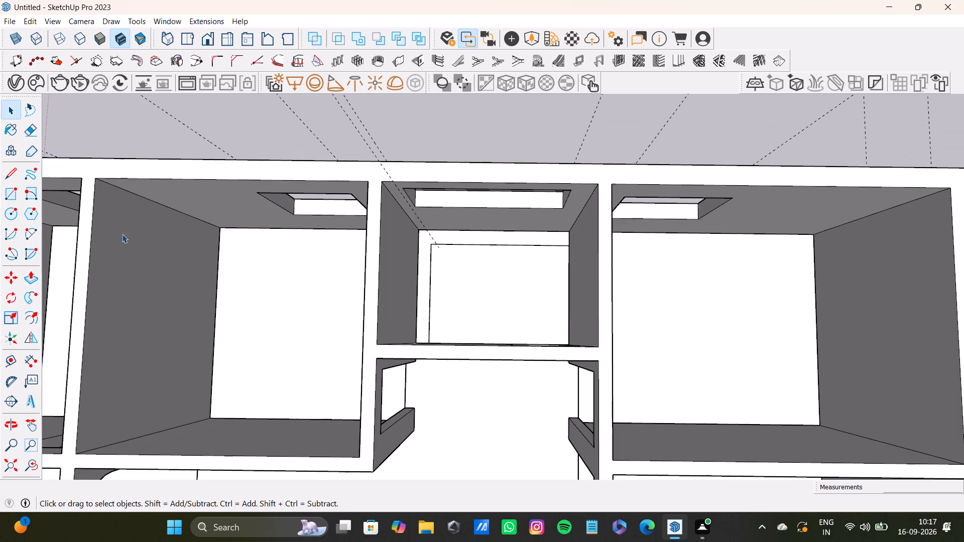
Draw a floor rectangle about 1' 1 5/16" by 8' along the window wall of the small middle room.
left_click(14, 191)
scroll(376, 215, "up", 11)
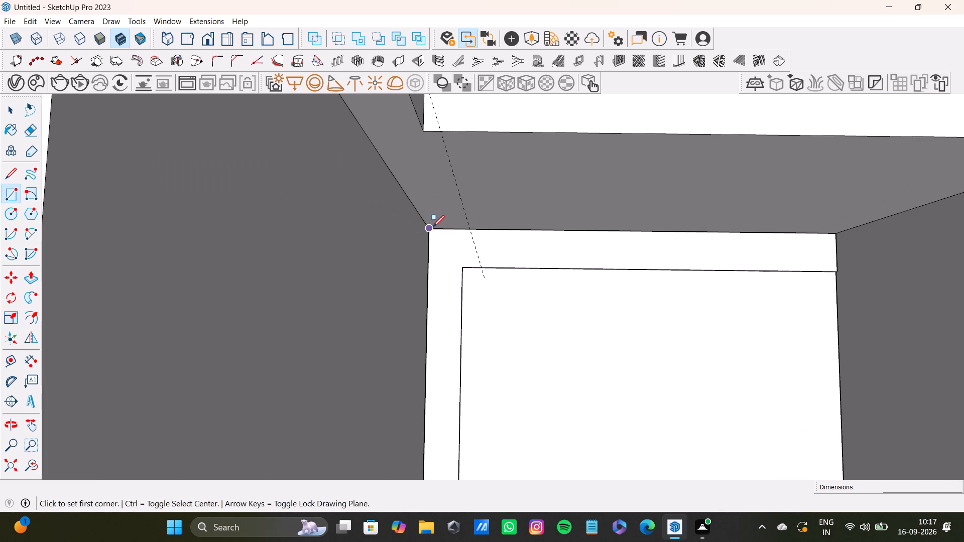
left_click(433, 228)
scroll(847, 314, "down", 2)
middle_click_drag(844, 312, 747, 329, "shift")
key("Up")
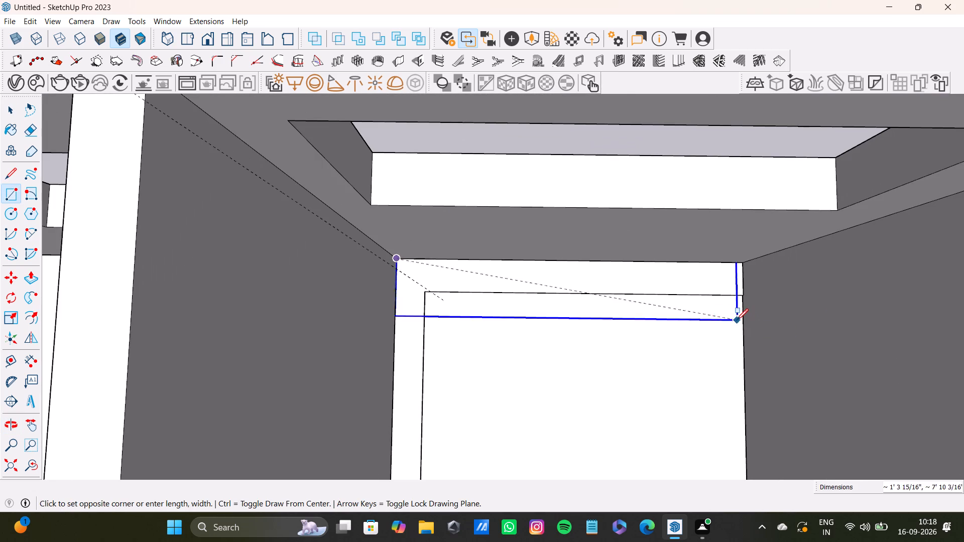
left_click(749, 311)
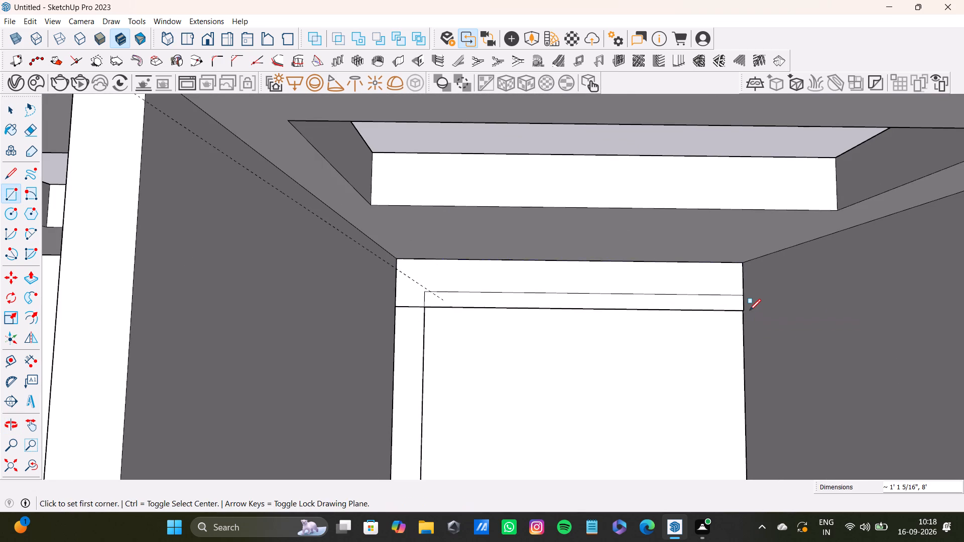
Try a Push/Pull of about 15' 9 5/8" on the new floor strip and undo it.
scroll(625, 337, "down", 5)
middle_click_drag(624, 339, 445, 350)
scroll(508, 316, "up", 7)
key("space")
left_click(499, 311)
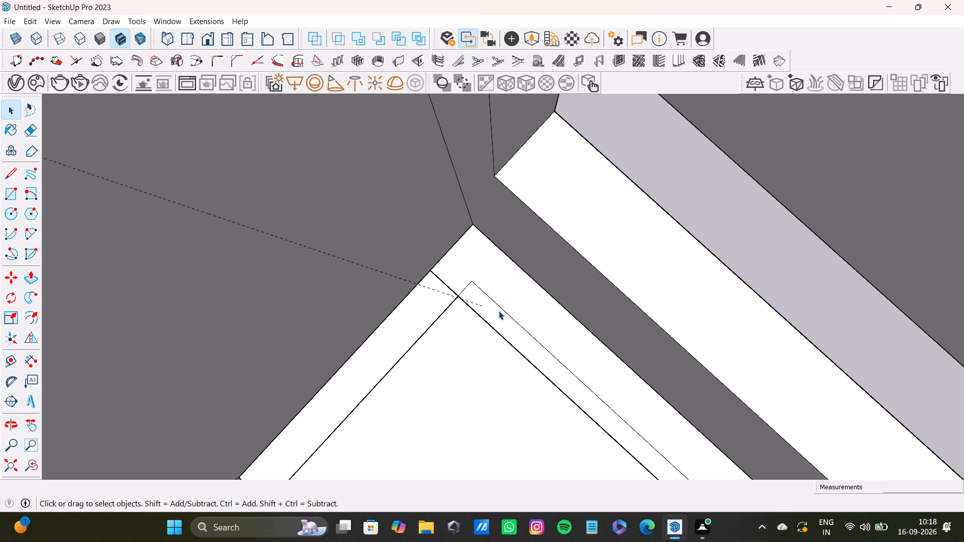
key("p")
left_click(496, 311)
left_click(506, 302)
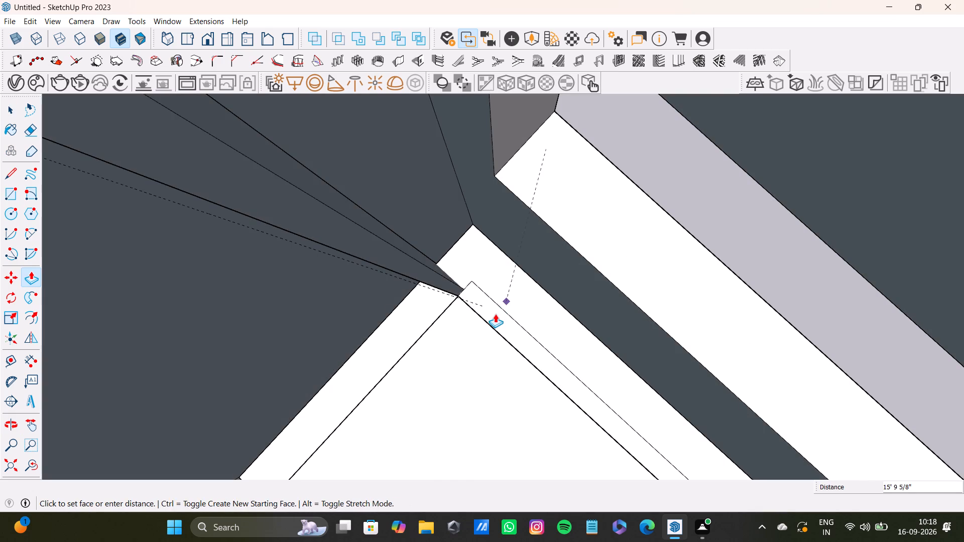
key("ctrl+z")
Pull the floor strip below the window up into a block about 3' 9" high.
left_click(493, 310)
left_click_drag(491, 286, 495, 273)
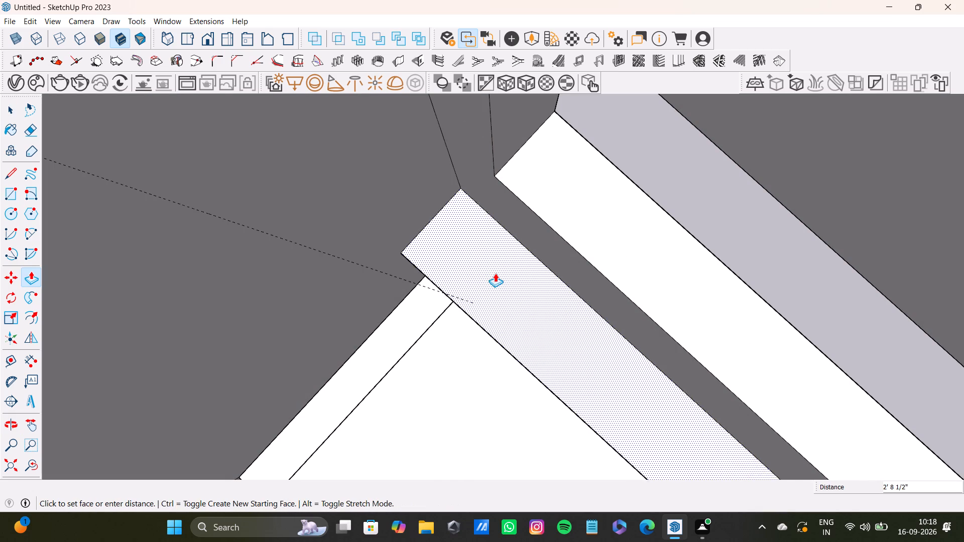
left_click_drag(495, 273, 498, 278)
scroll(476, 328, "down", 7)
middle_click_drag(472, 337, 502, 264)
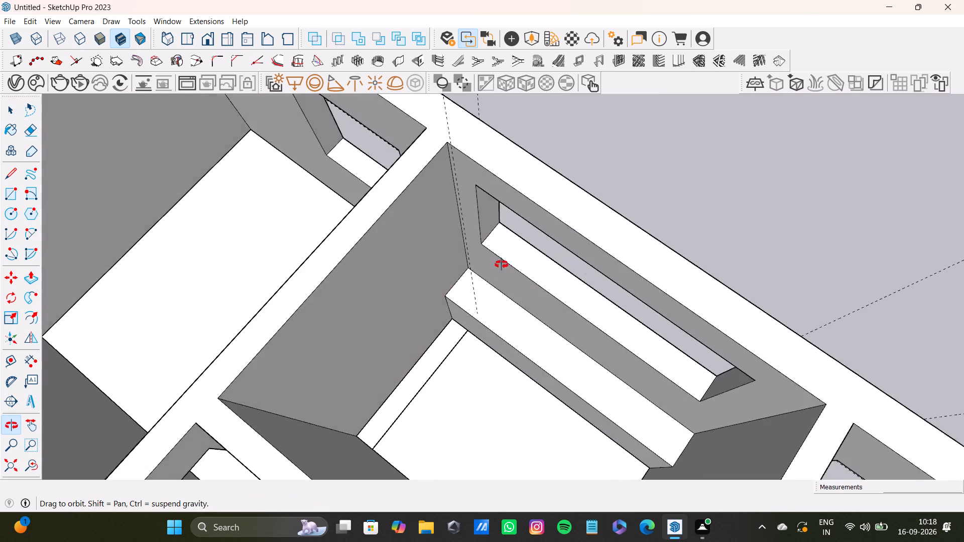
middle_click_drag(502, 264, 546, 92)
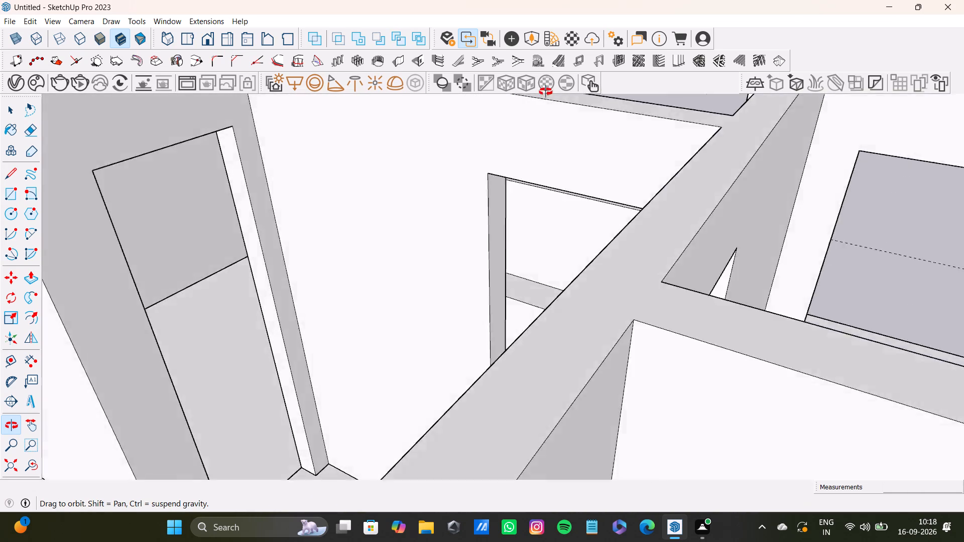
middle_click_drag(546, 92, 596, 96)
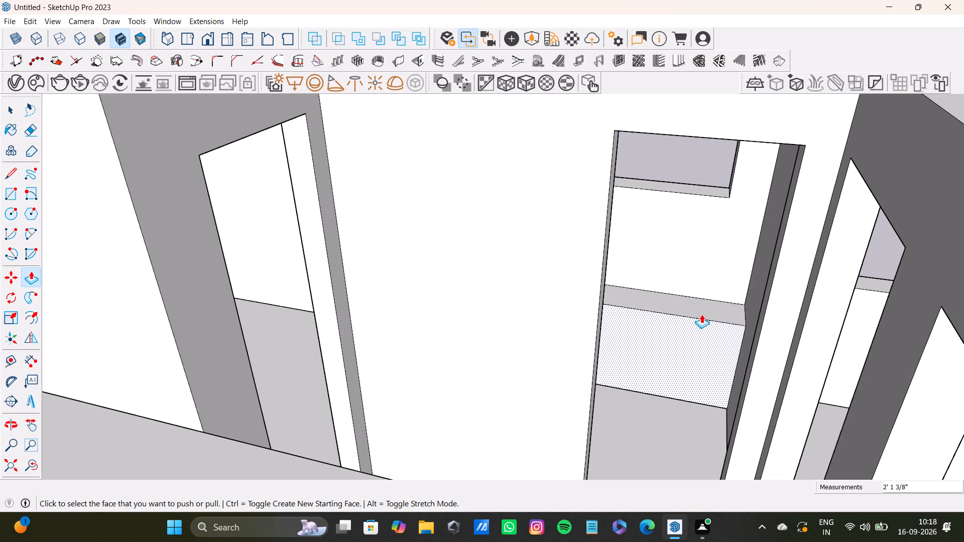
left_click_drag(707, 306, 716, 268)
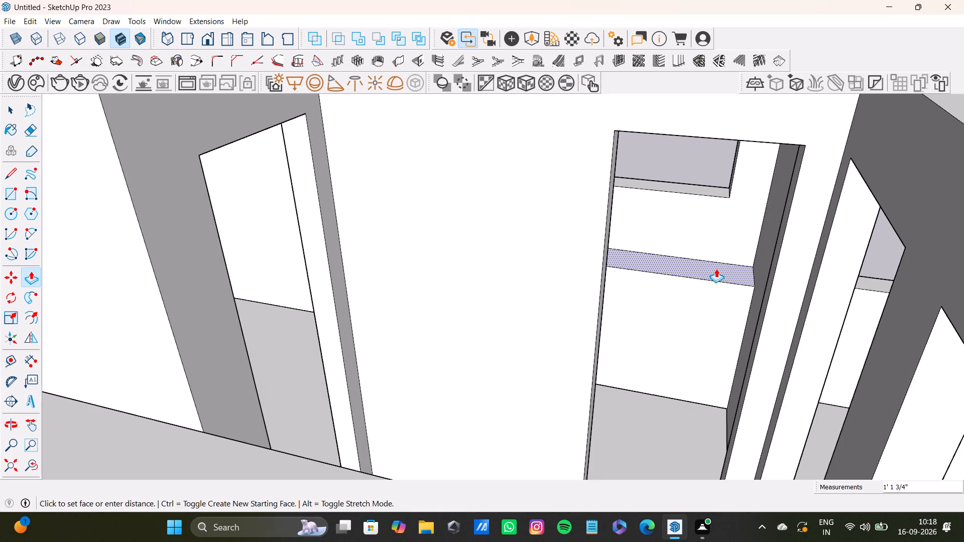
left_click_drag(716, 268, 716, 272)
Measure the height of the block's front face down to the floor.
key("t")
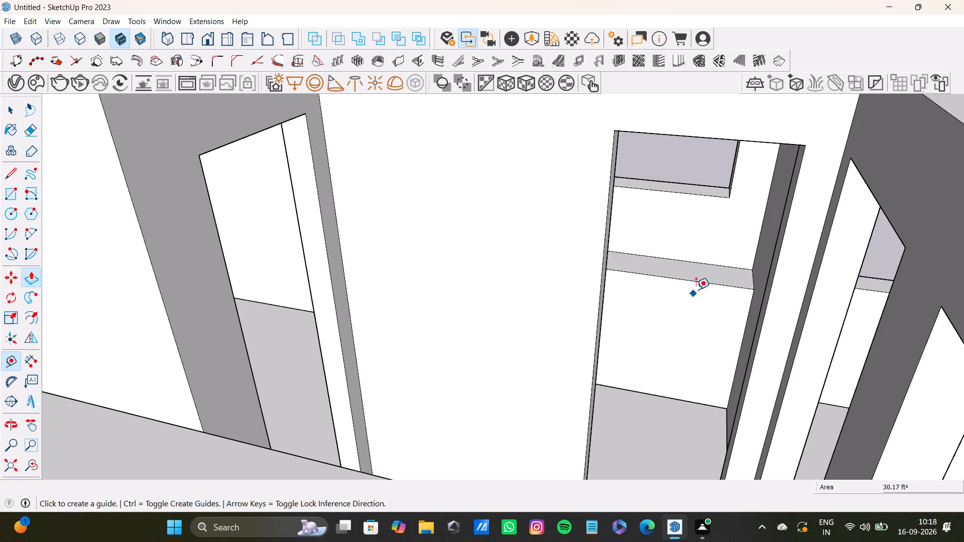
left_click(711, 280)
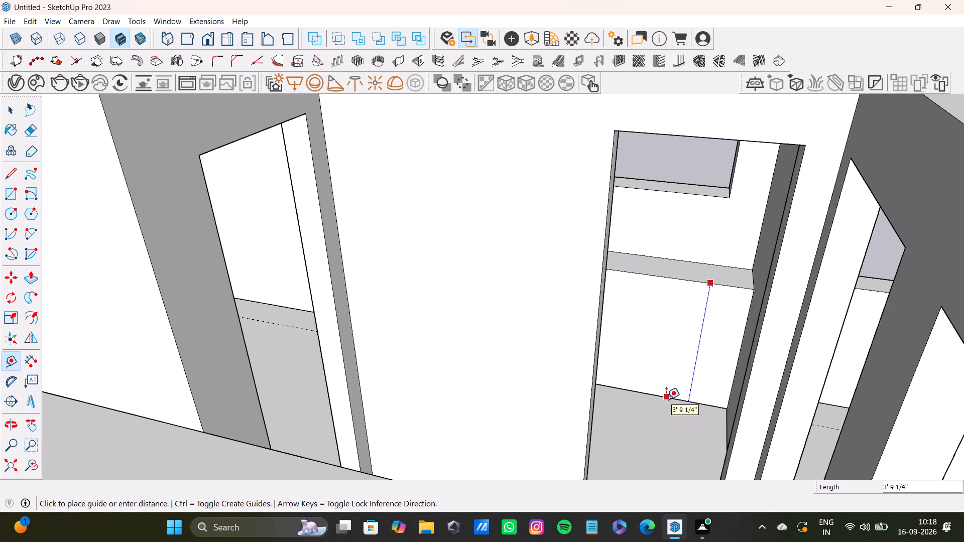
key("space")
Delete the old guide line that ends over the block's top beside the window.
scroll(658, 386, "down", 7)
middle_click_drag(659, 367, 417, 469)
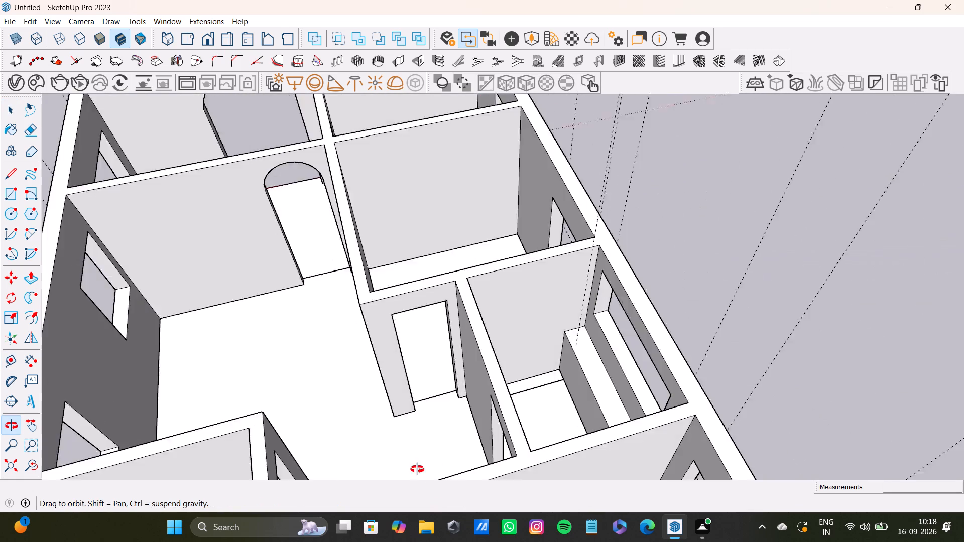
middle_click_drag(417, 469, 424, 449)
scroll(567, 360, "up", 10)
middle_click_drag(582, 347, 604, 345)
scroll(604, 345, "up", 1)
key("space")
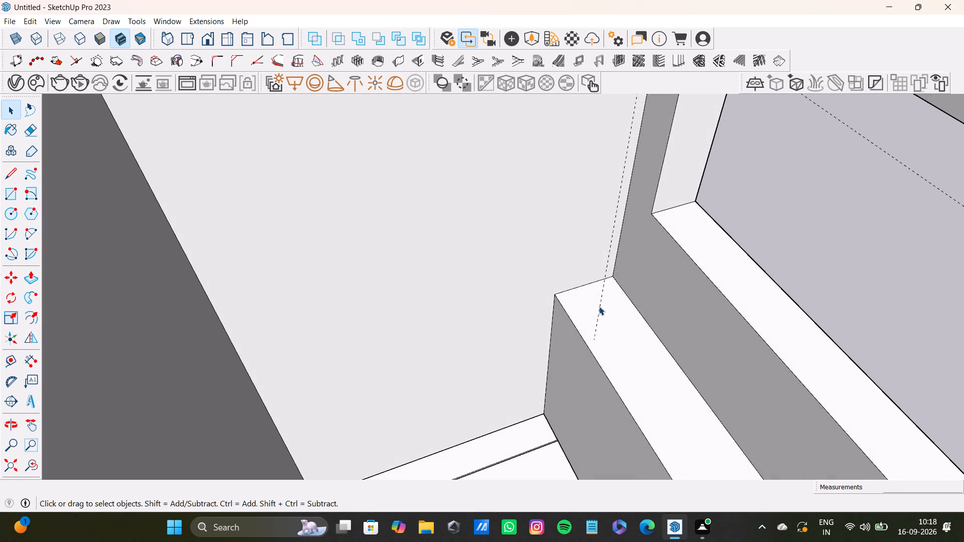
left_click(599, 311)
key("Delete")
Place a vertical guide on the block's front face about 1' 3 1/2" from its edge at the side wall.
key("t")
scroll(588, 385, "up", 7)
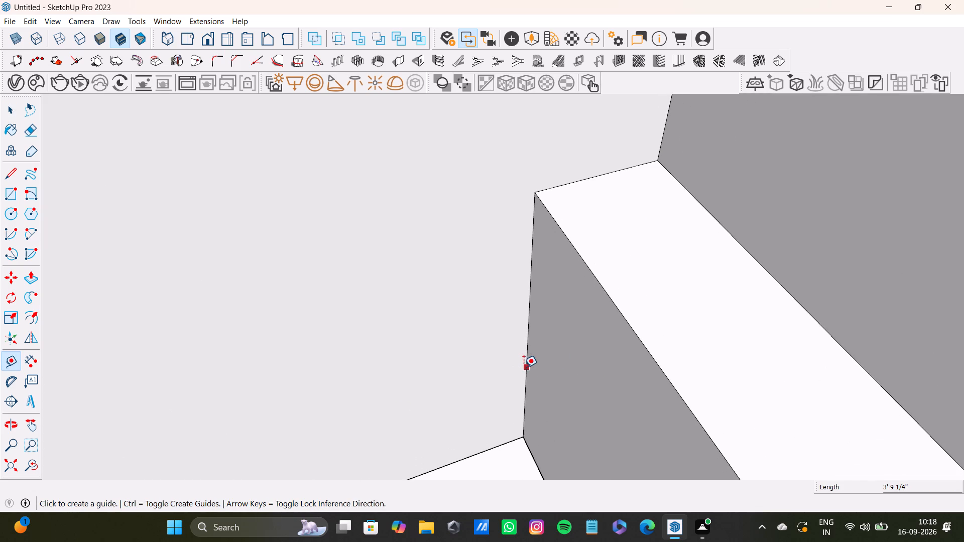
left_click(524, 367)
scroll(549, 396, "down", 3)
scroll(596, 417, "down", 2)
middle_click_drag(596, 418, 614, 297, "shift")
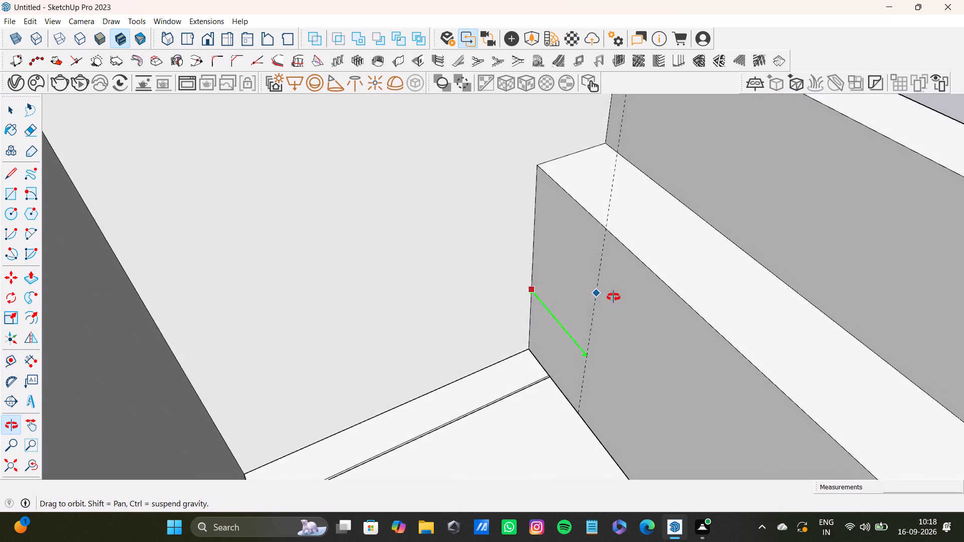
middle_click_drag(614, 297, 675, 336, "shift")
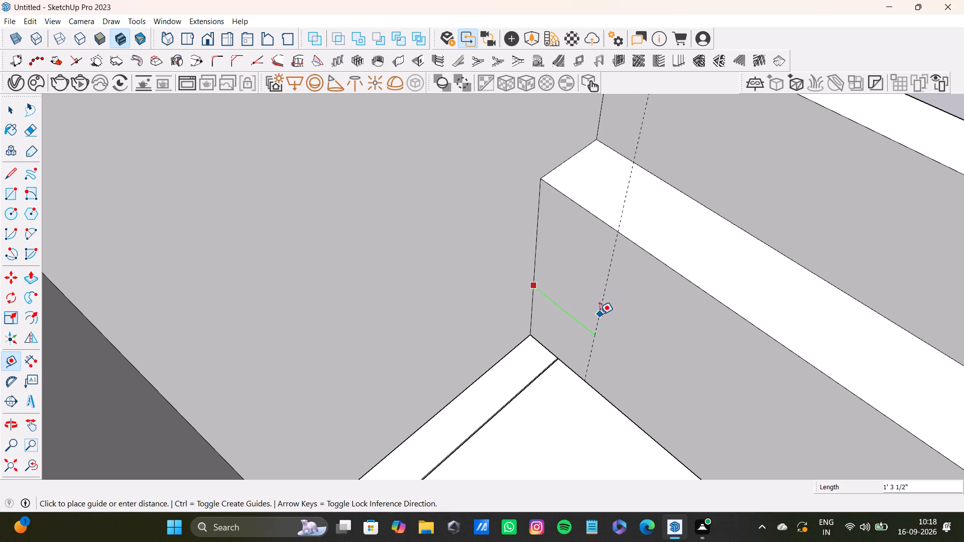
left_click(599, 314)
Draw a vertical line along the guide on the block's front face, from its top edge down to the floor.
key("l")
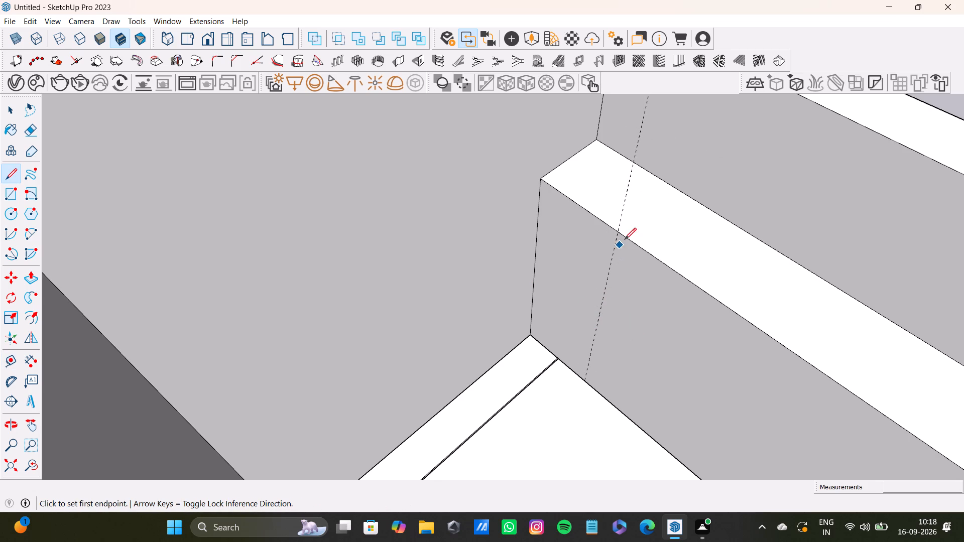
left_click(620, 230)
left_click(584, 381)
key("space")
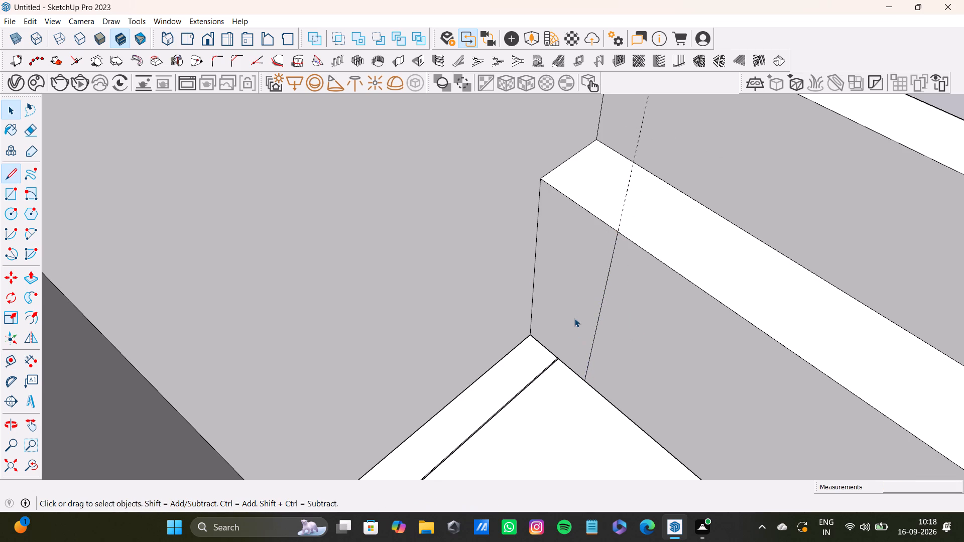
Pull the narrow strip of the front face across the room to the opposite wall, forming an L-shaped block.
left_click(573, 304)
key("p")
left_click(573, 303)
scroll(438, 375, "down", 7)
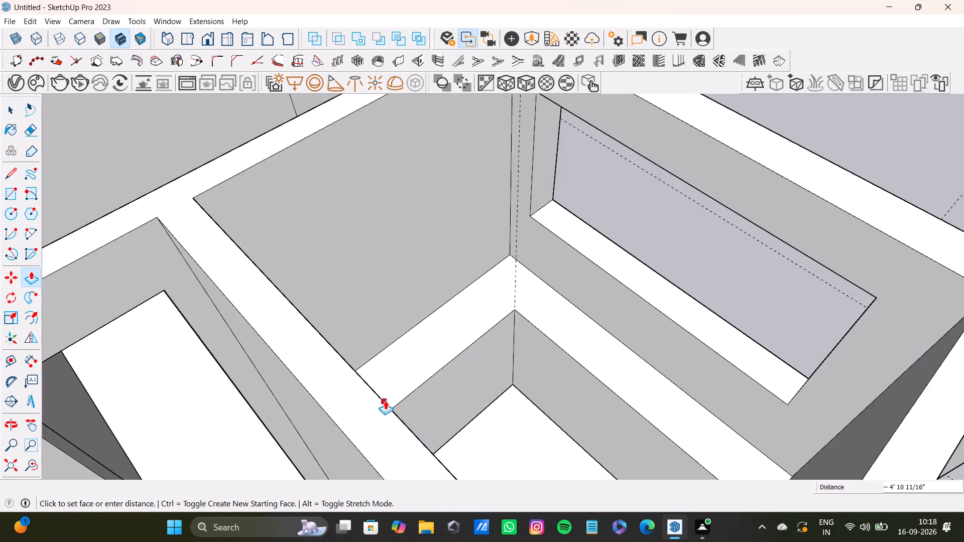
middle_click_drag(385, 400, 268, 421)
left_click(350, 369)
key("space")
Pull the front face of the block's leg below the window 3 1/2" into the room.
middle_click_drag(525, 349, 521, 420)
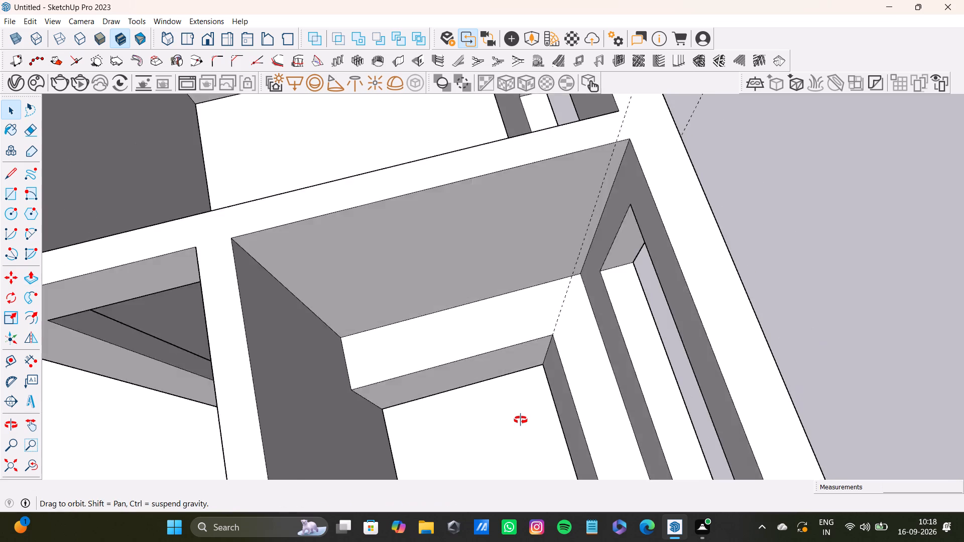
middle_click_drag(521, 420, 538, 316)
left_click(581, 305)
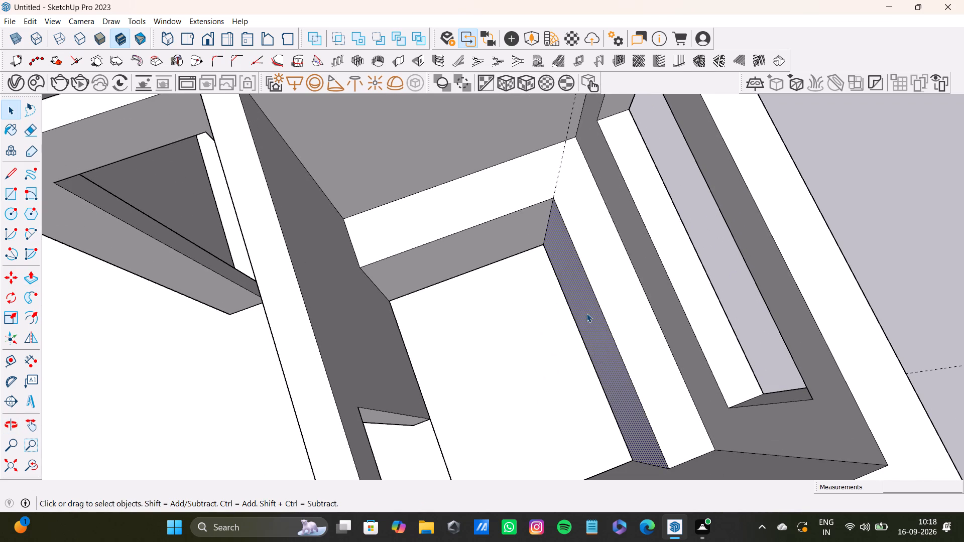
key("p")
left_click_drag(588, 313, 578, 318)
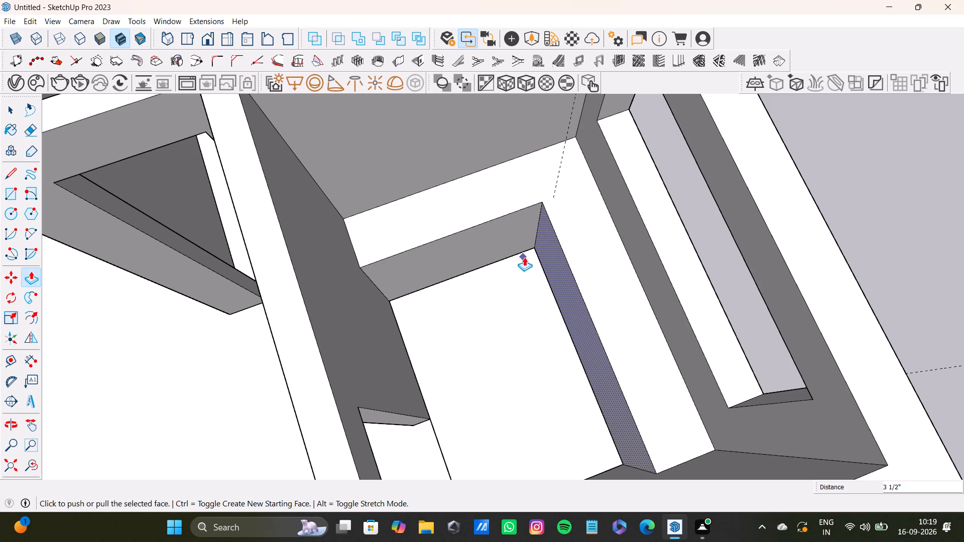
key("space")
Pull the inner face of the block's side-wall leg slightly into the room and fine-tune its depth.
scroll(520, 295, "down", 9)
middle_click_drag(513, 303, 454, 379)
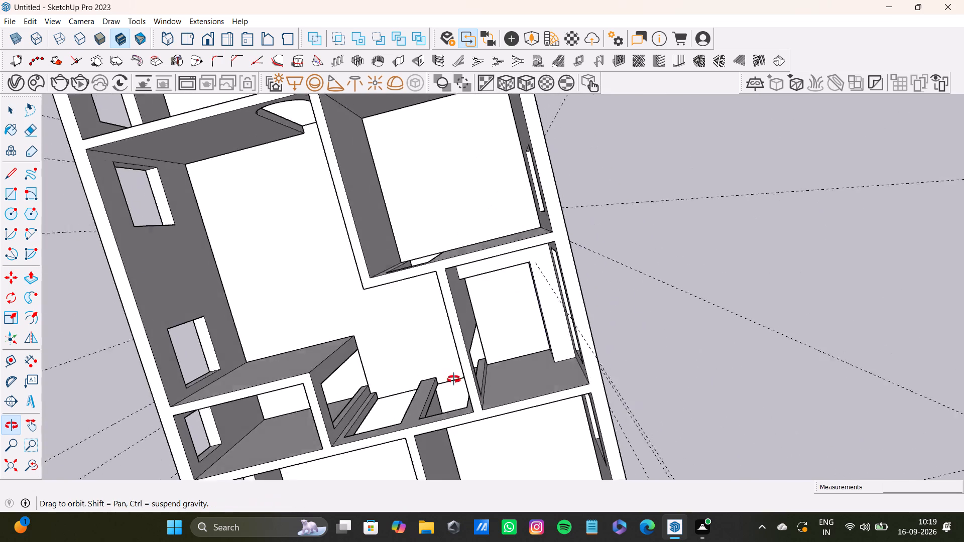
middle_click_drag(454, 379, 291, 276)
scroll(503, 302, "up", 8)
middle_click_drag(517, 283, 542, 333)
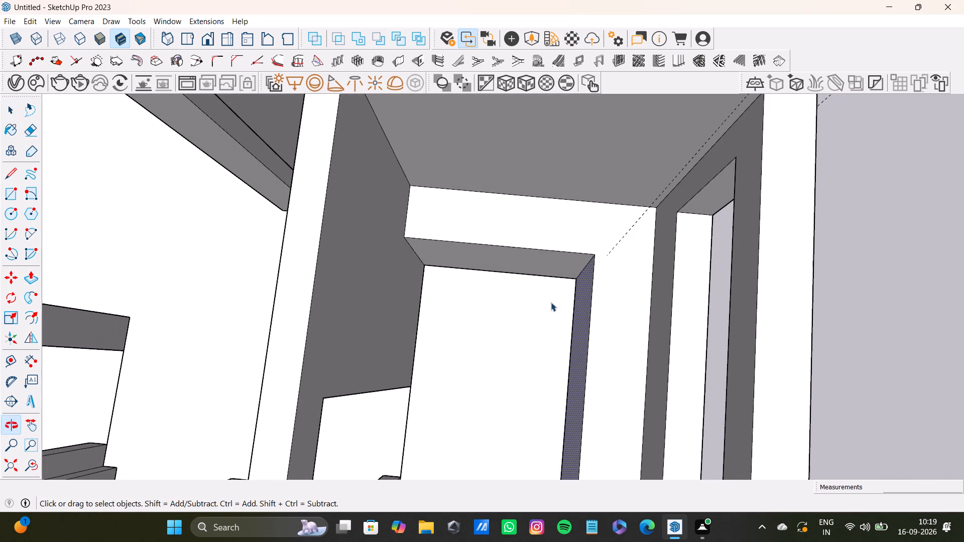
left_click(560, 264)
key("p")
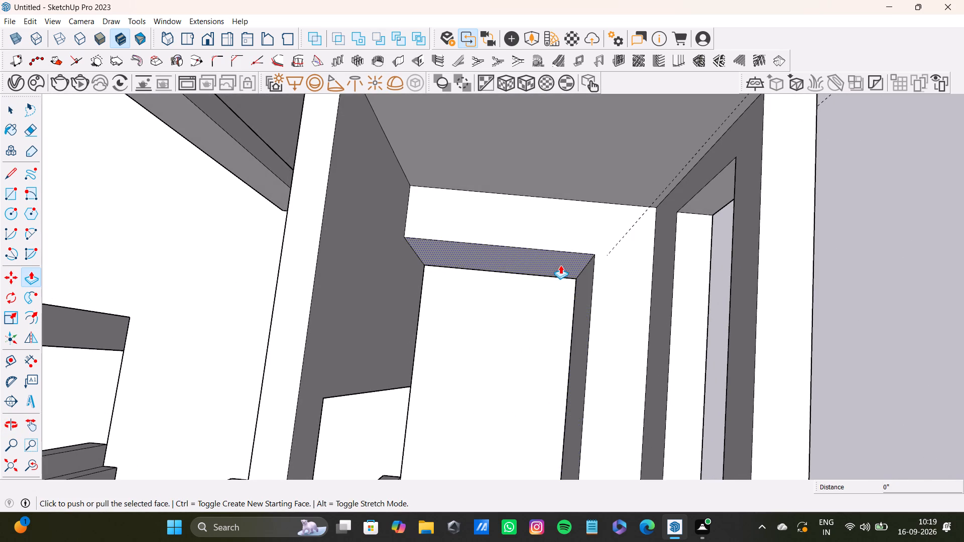
left_click_drag(560, 265, 555, 280)
left_click_drag(551, 279, 555, 275)
scroll(563, 282, "down", 8)
key("space")
left_click(726, 242)
Pull the front face of the leg below the window slightly further into the room.
scroll(515, 309, "up", 4)
middle_click_drag(515, 310, 664, 371)
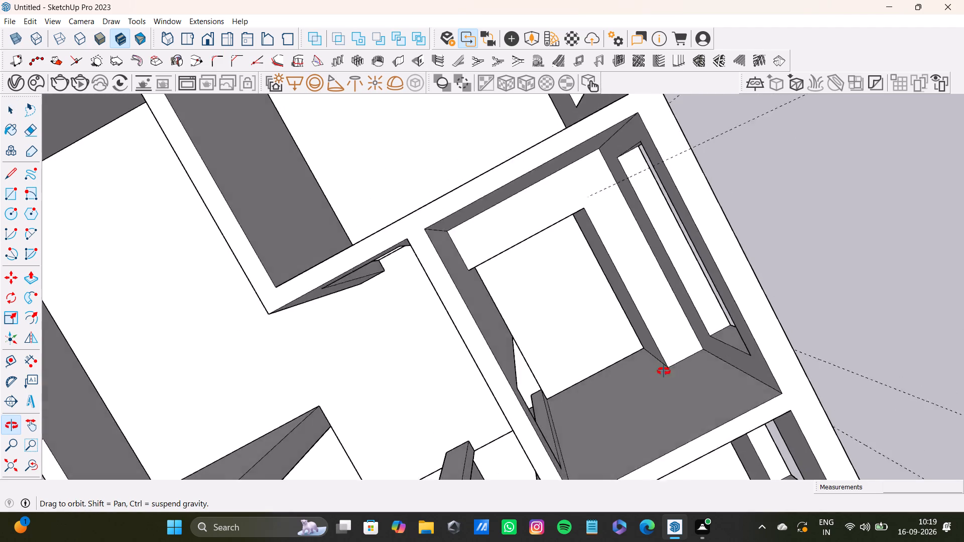
middle_click_drag(664, 371, 740, 290)
scroll(613, 287, "up", 4)
middle_click_drag(598, 269, 512, 317, "shift")
middle_click_drag(509, 317, 568, 323)
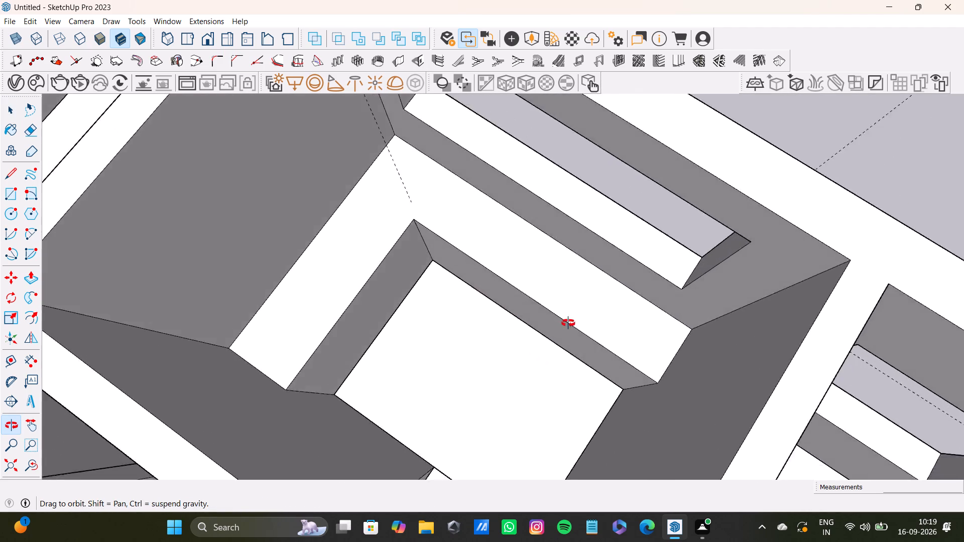
middle_click_drag(568, 323, 610, 277)
left_click(506, 287)
key("p")
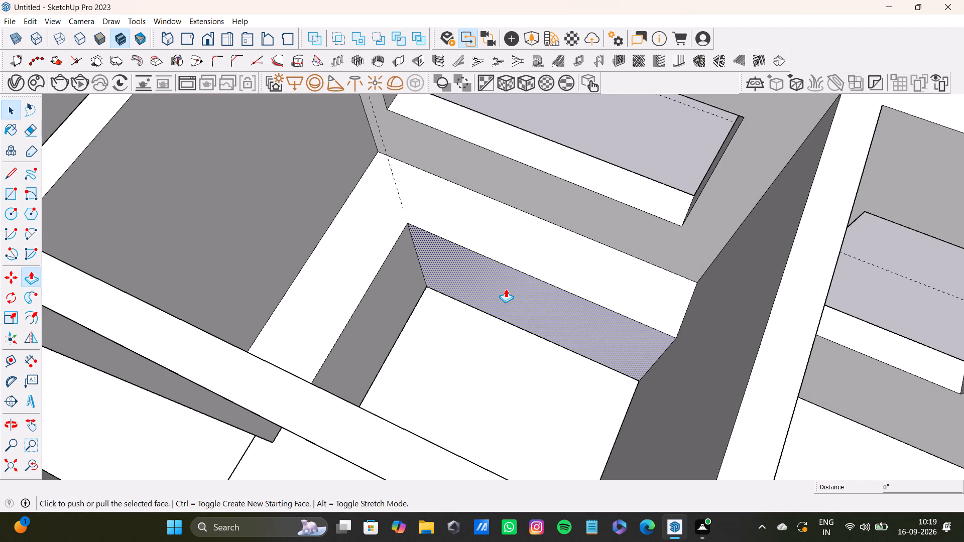
left_click_drag(506, 289, 501, 295)
scroll(500, 301, "down", 6)
key("space")
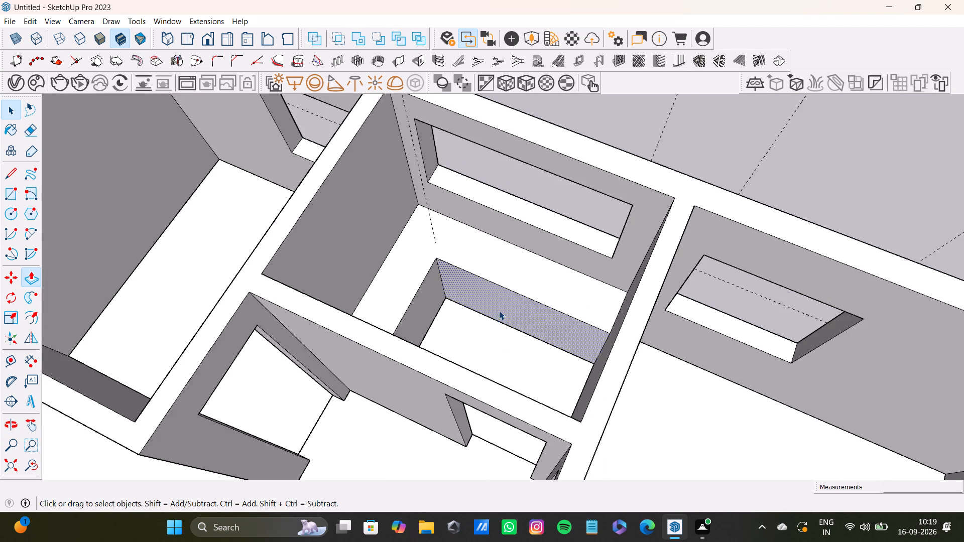
scroll(499, 311, "down", 2)
left_click(581, 123)
Group the L-shaped block's top face and two inner faces together with their edges.
scroll(455, 254, "up", 7)
middle_click_drag(499, 306, 414, 351)
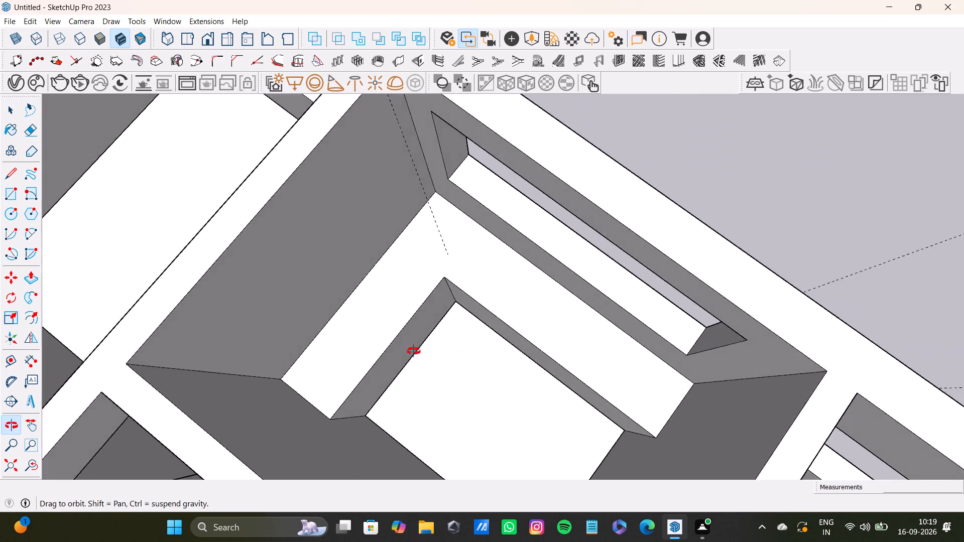
middle_click_drag(414, 351, 336, 360)
left_click(369, 259, "shift")
double_click(414, 293, "shift")
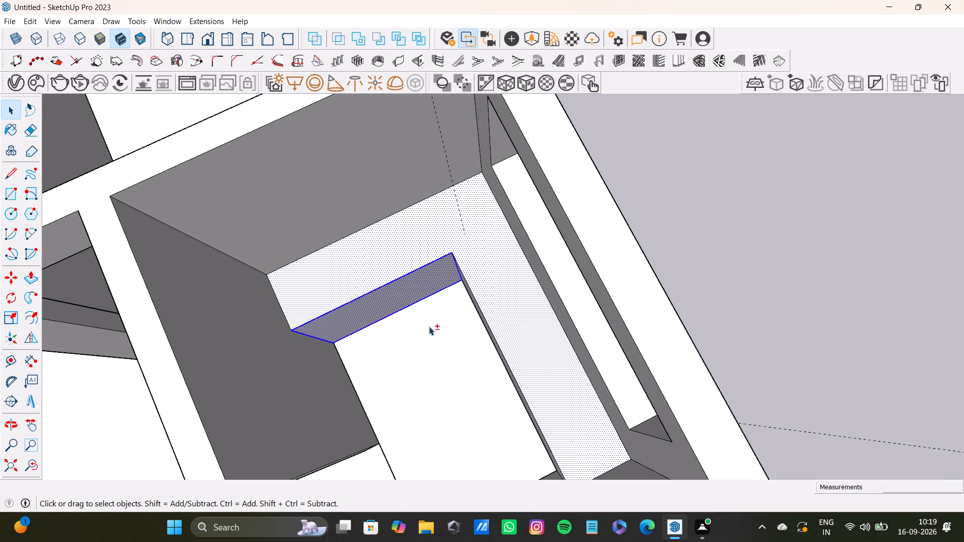
middle_click_drag(471, 359, 679, 312)
double_click(559, 339, "shift")
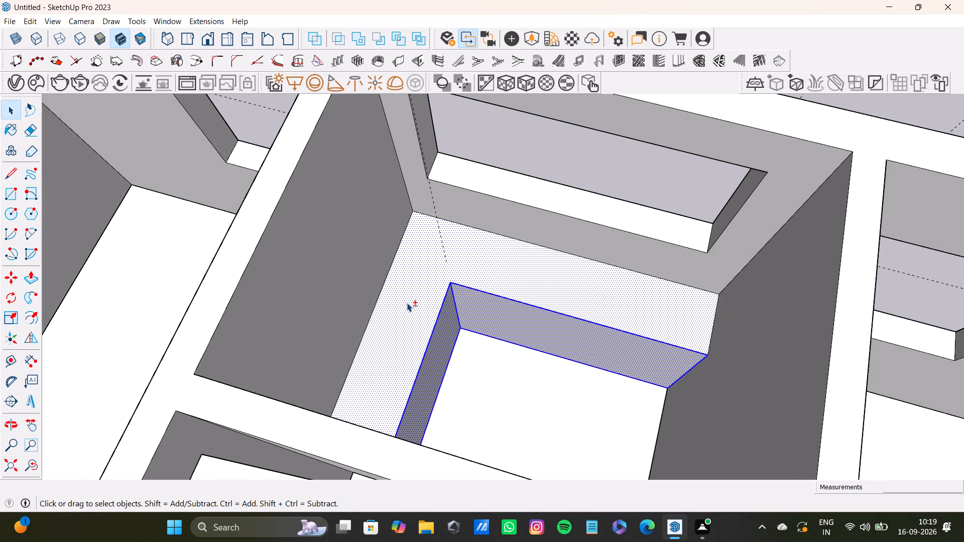
double_click(407, 303, "shift")
double_click(410, 302, "shift")
right_click(564, 280)
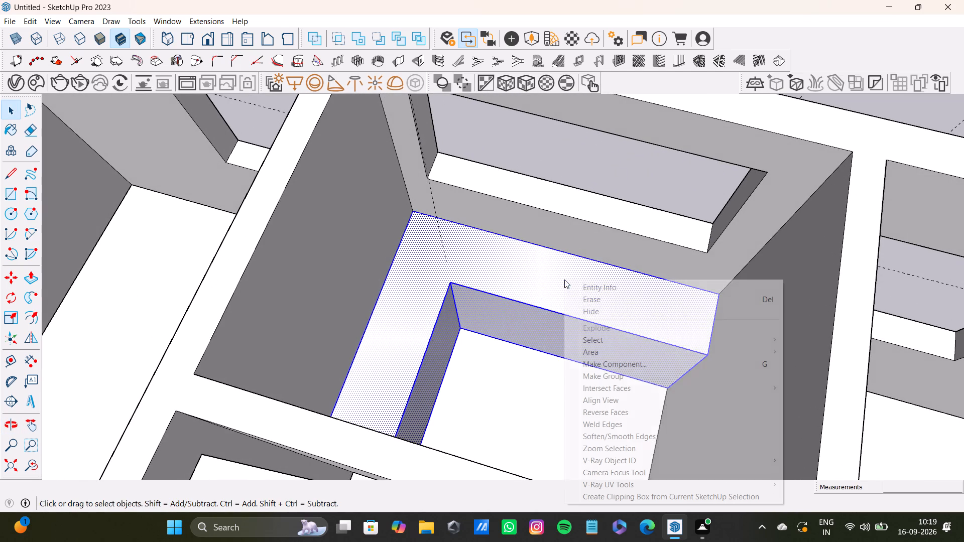
left_click(590, 378)
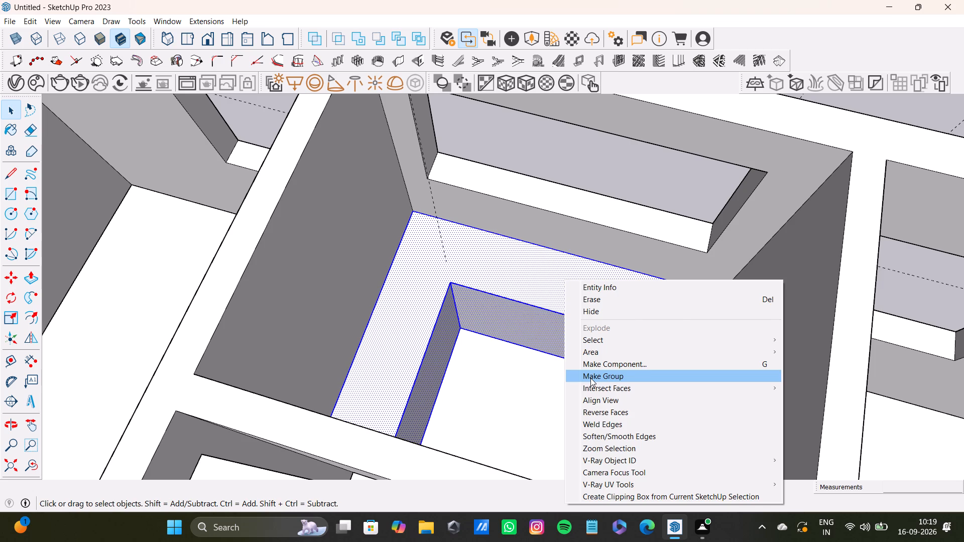
Open the thin slab at floor level near the L-shaped block for editing and pull its narrow edge face 8 3/4".
scroll(400, 334, "down", 14)
middle_click_drag(460, 370, 484, 234)
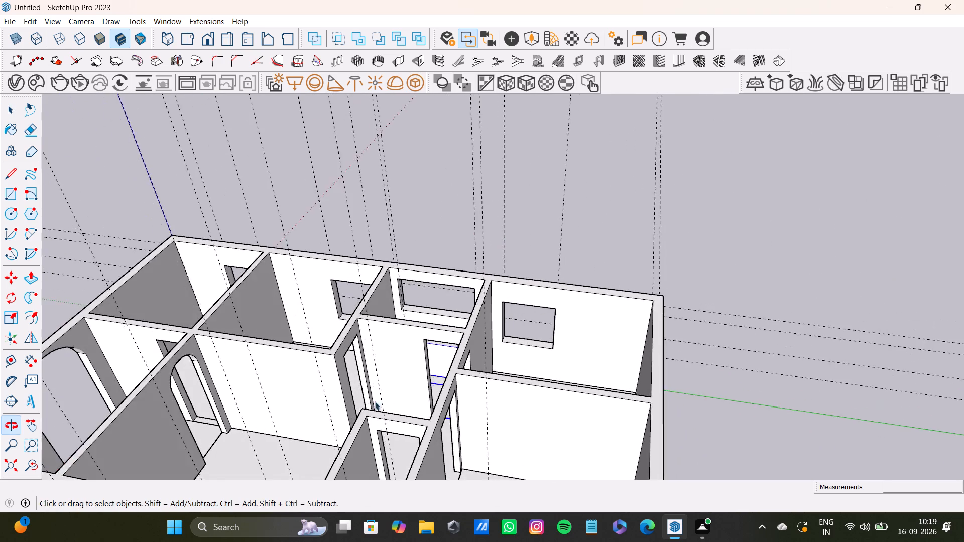
scroll(367, 406, "up", 16)
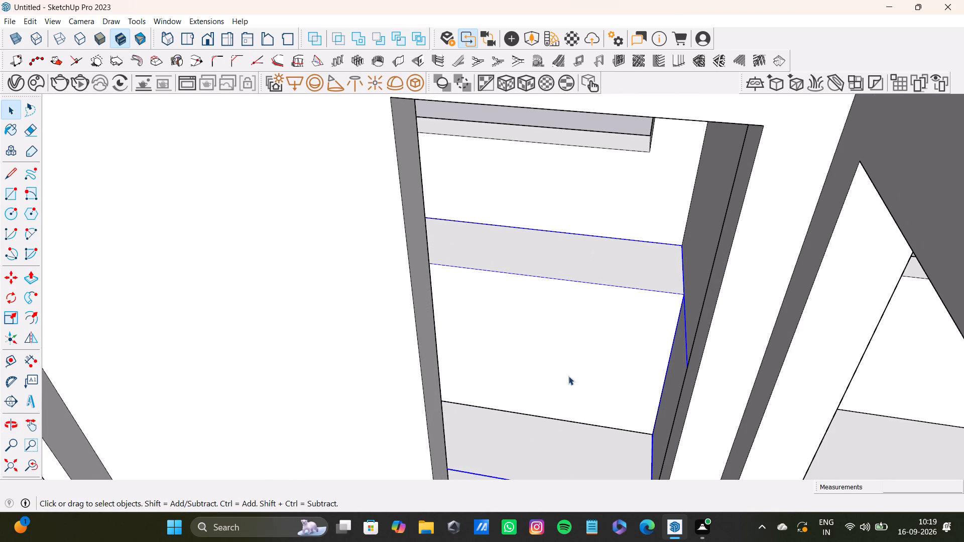
scroll(509, 409, "down", 8)
middle_click_drag(502, 408, 539, 434)
scroll(542, 394, "up", 12)
middle_click_drag(505, 349, 504, 347)
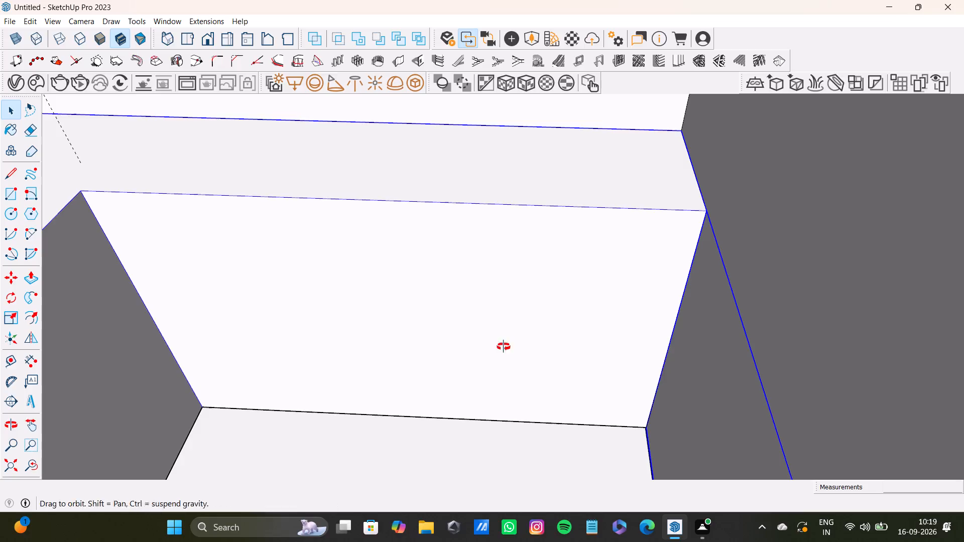
middle_click_drag(504, 347, 494, 139)
scroll(568, 378, "up", 20)
scroll(568, 378, "up", 3)
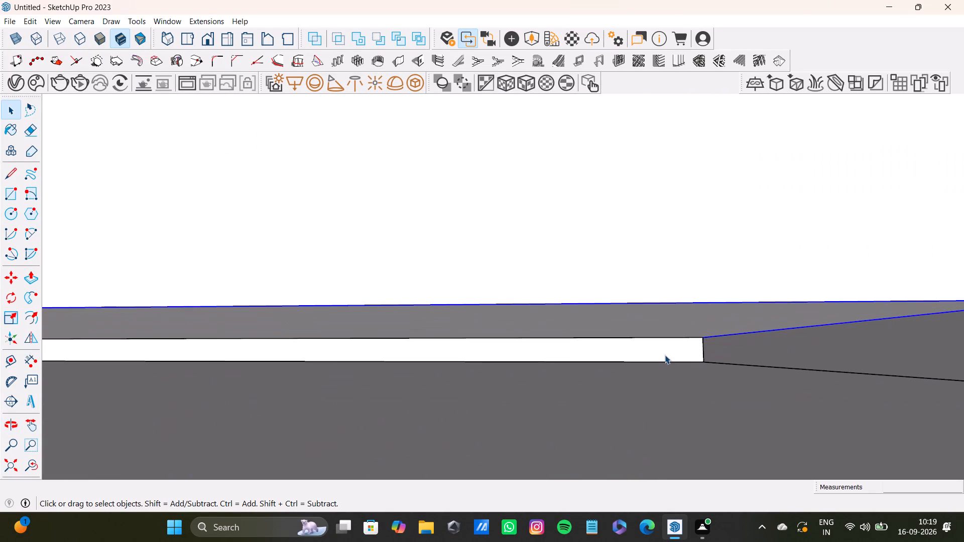
left_click(665, 355)
double_click(665, 355)
left_click(665, 355)
key("p")
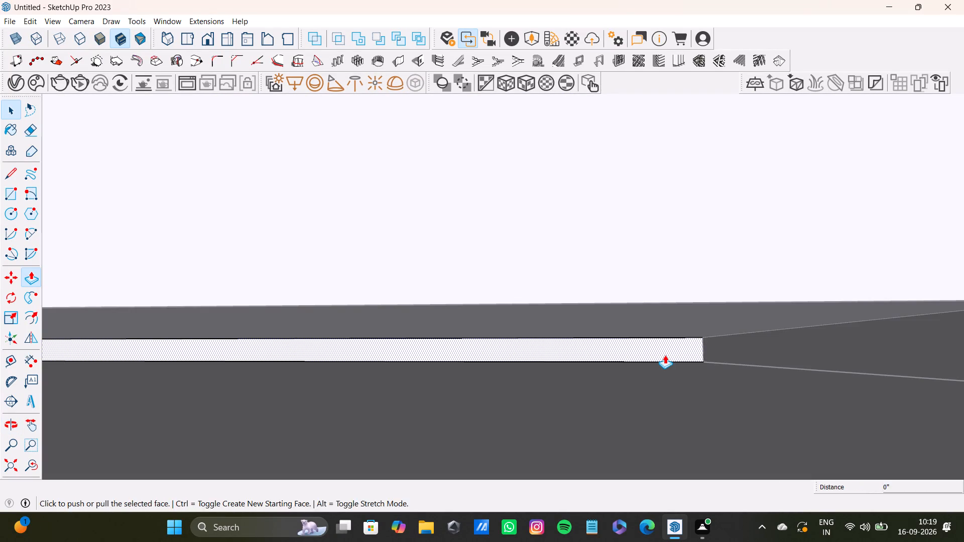
left_click(665, 355)
left_click(813, 310)
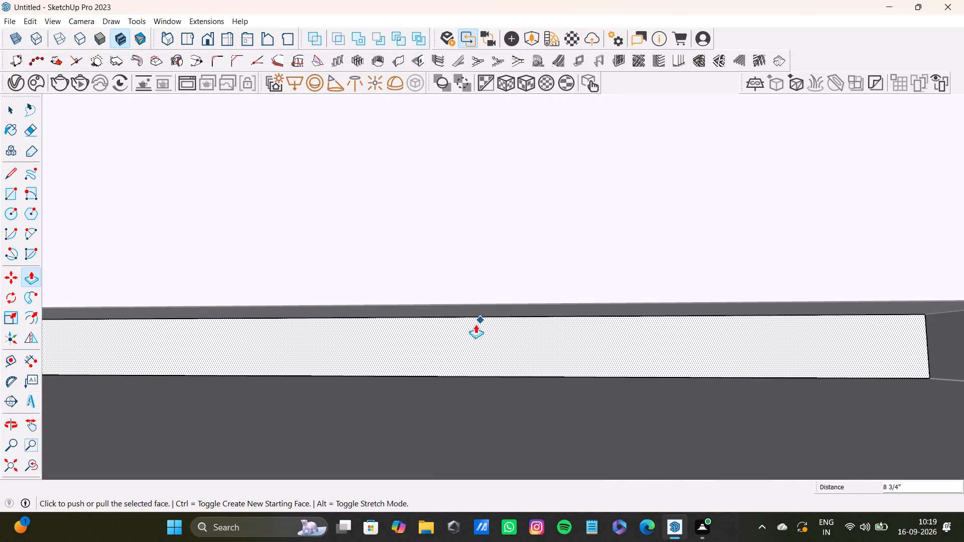
scroll(471, 328, "down", 8)
key("space")
Examine the extended slab edge, the whole house and the small middle room with its L-shaped block from several sides.
middle_click_drag(459, 345, 477, 366)
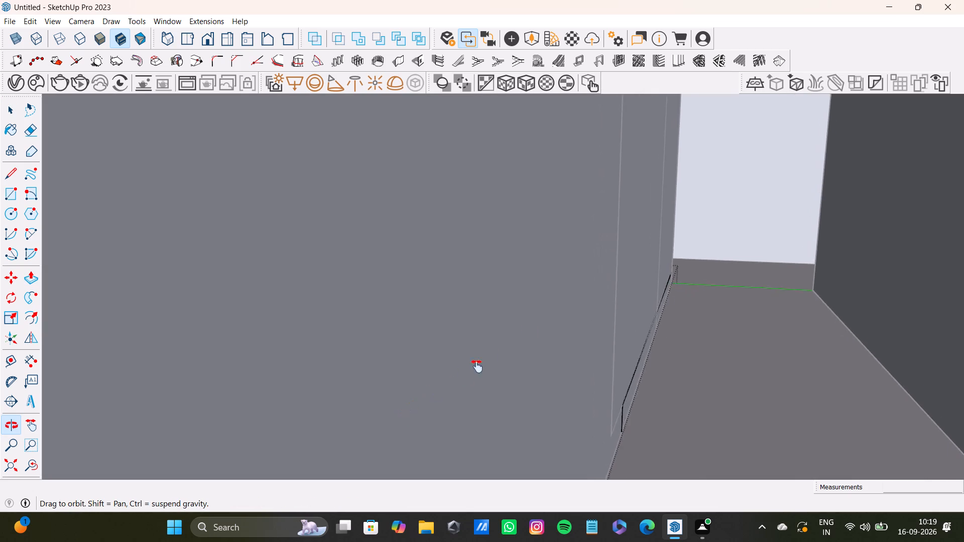
middle_click_drag(477, 366, 731, 315)
middle_click_drag(180, 410, 531, 319)
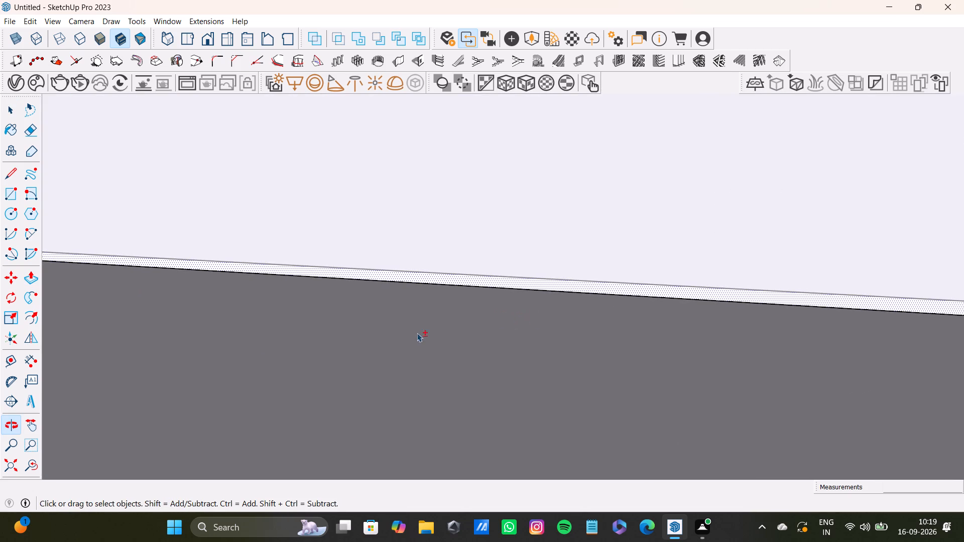
scroll(213, 322, "down", 10)
middle_click_drag(210, 325, 447, 318, "shift")
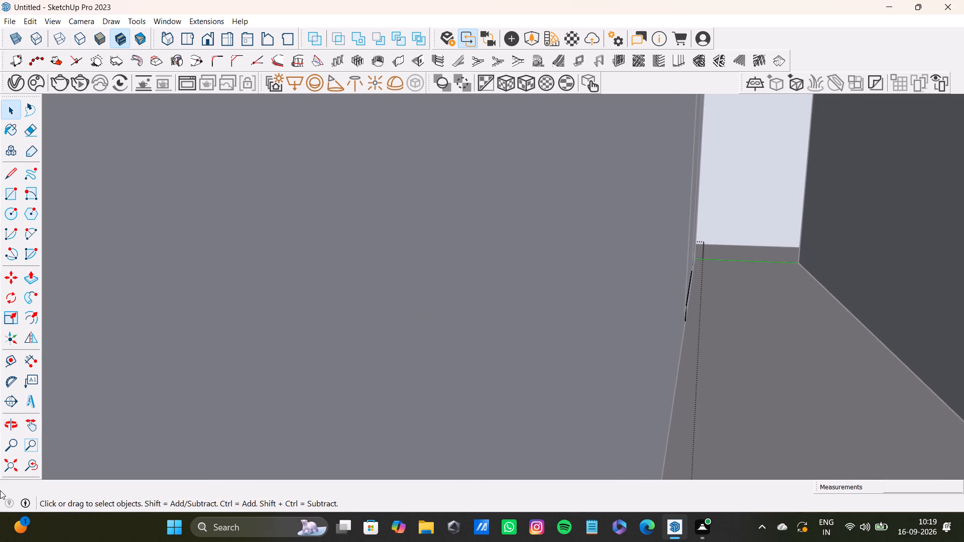
left_click(13, 466)
scroll(527, 252, "up", 8)
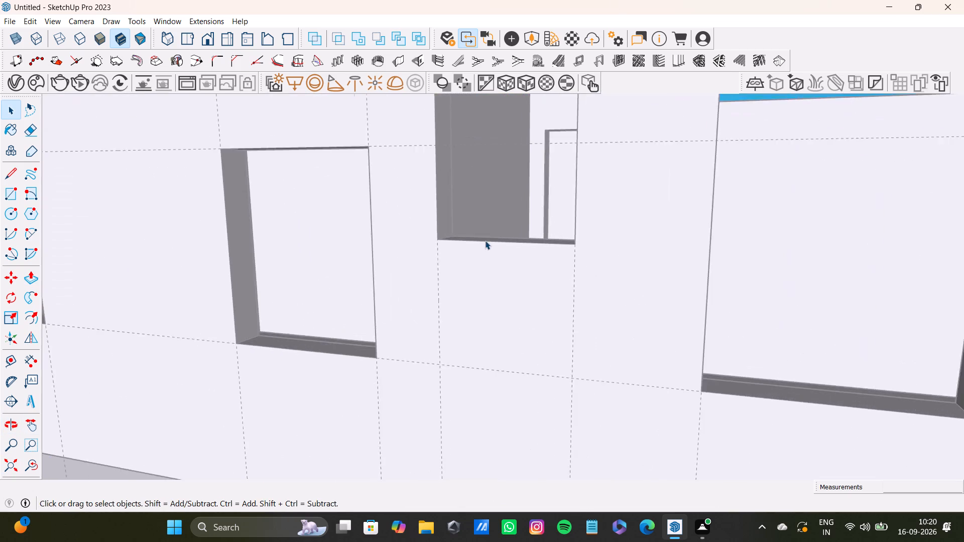
scroll(485, 240, "up", 2)
middle_click_drag(485, 240, 566, 405)
scroll(549, 122, "up", 6)
middle_click_drag(547, 116, 539, 375, "shift")
scroll(555, 226, "up", 6)
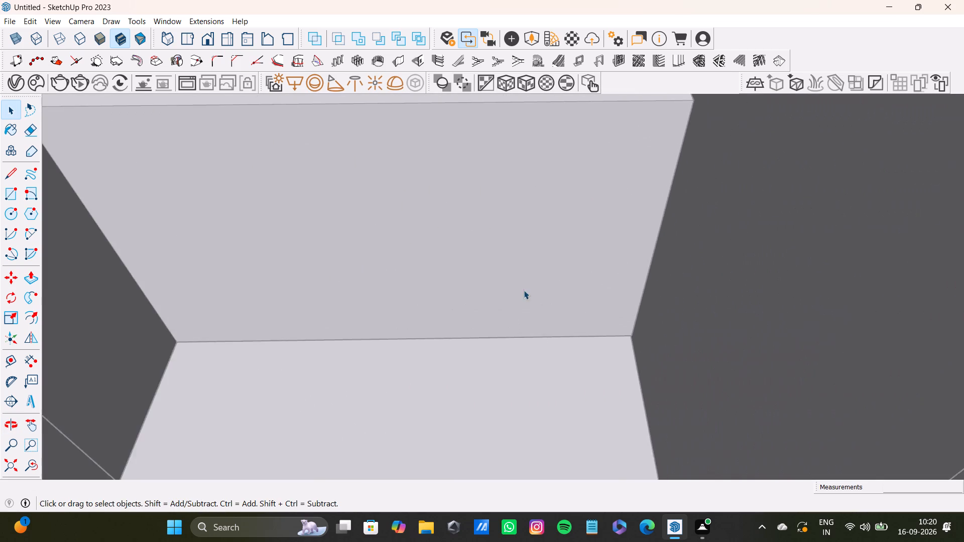
scroll(524, 290, "up", 6)
middle_click_drag(531, 245, 464, 78)
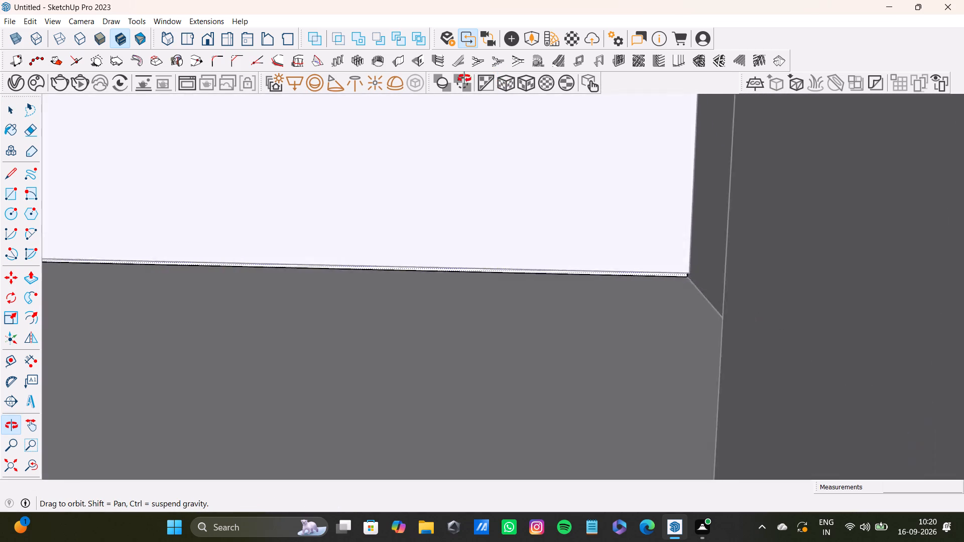
middle_click_drag(464, 78, 744, 209)
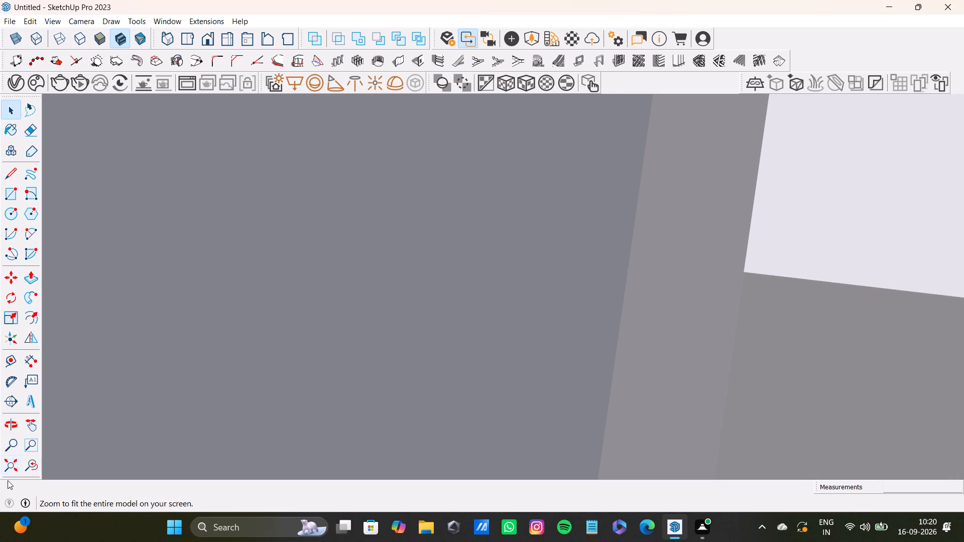
left_click(24, 469)
left_click(12, 469)
middle_click_drag(308, 330, 375, 461, "shift")
scroll(468, 333, "up", 2)
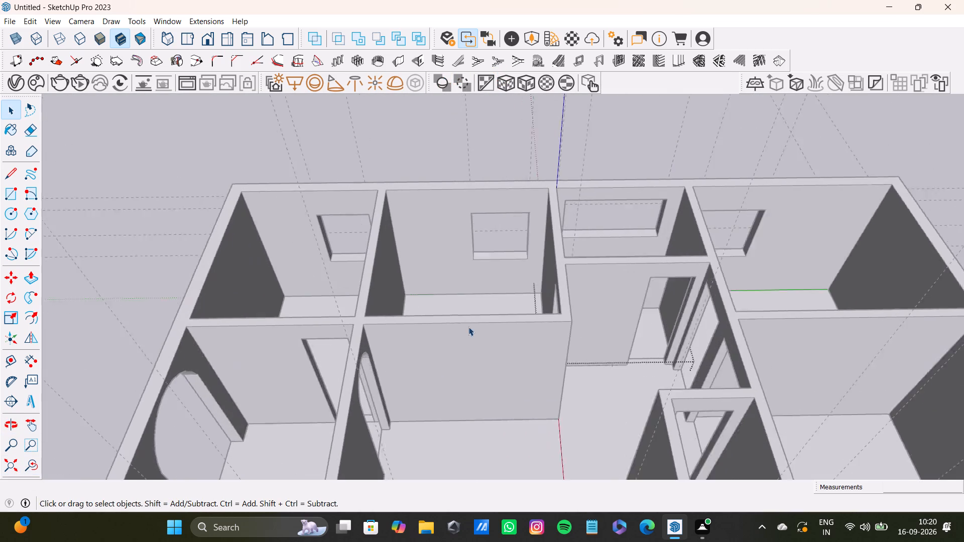
scroll(468, 327, "up", 12)
middle_click_drag(731, 287, 428, 382)
scroll(710, 413, "up", 4)
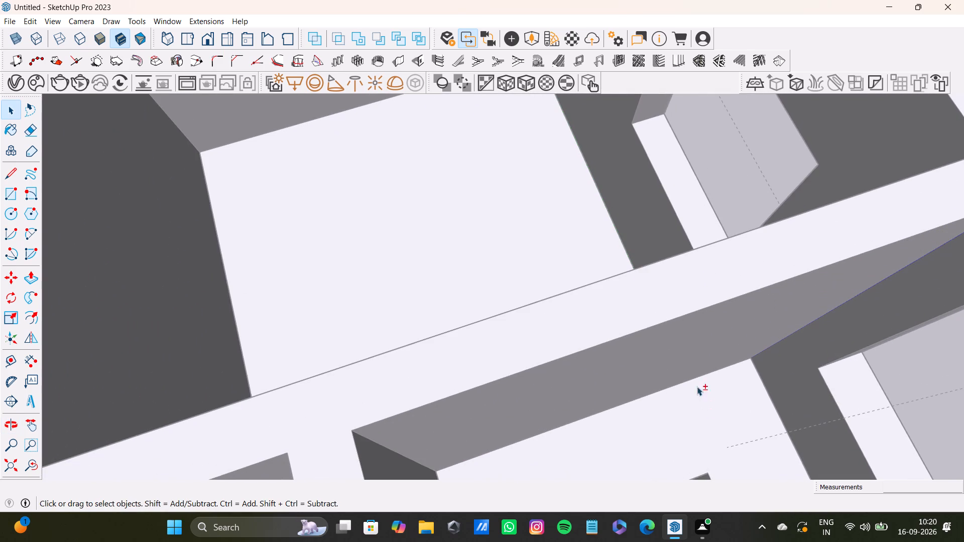
scroll(577, 307, "down", 7)
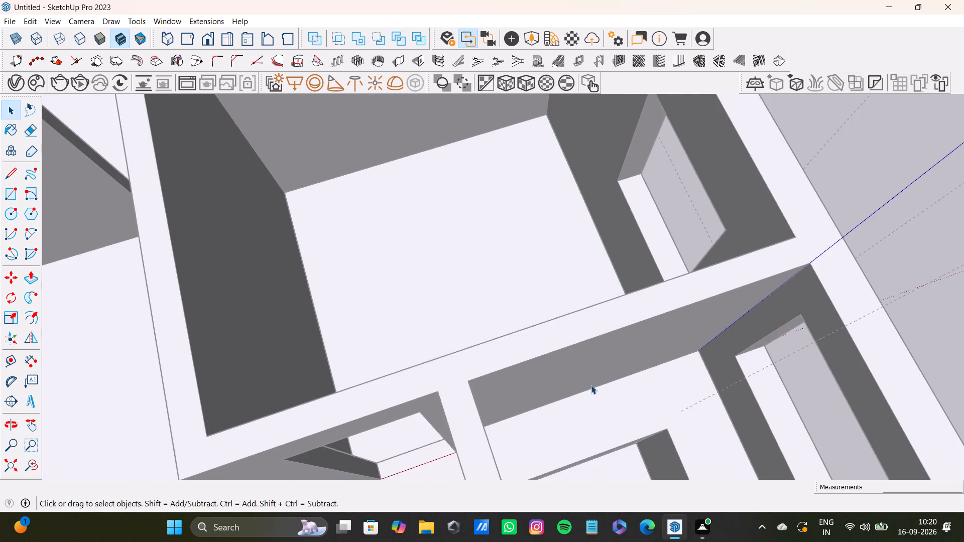
middle_click_drag(570, 301, 558, 258, "shift")
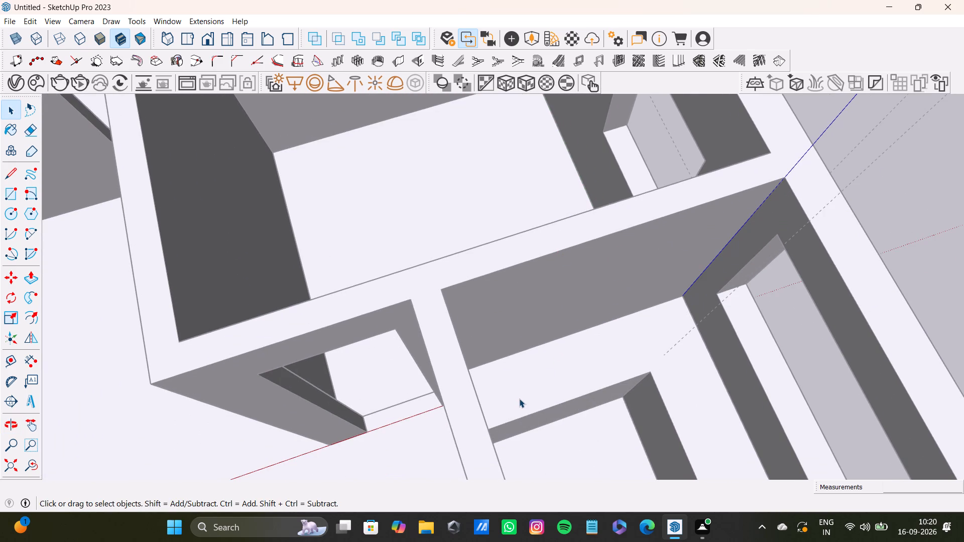
Pull the narrow edge face of the thin floor-level slab by about 8 1/2".
scroll(612, 429, "up", 10)
middle_click_drag(569, 402, 515, 226)
scroll(572, 330, "up", 11)
middle_click_drag(625, 386, 625, 351)
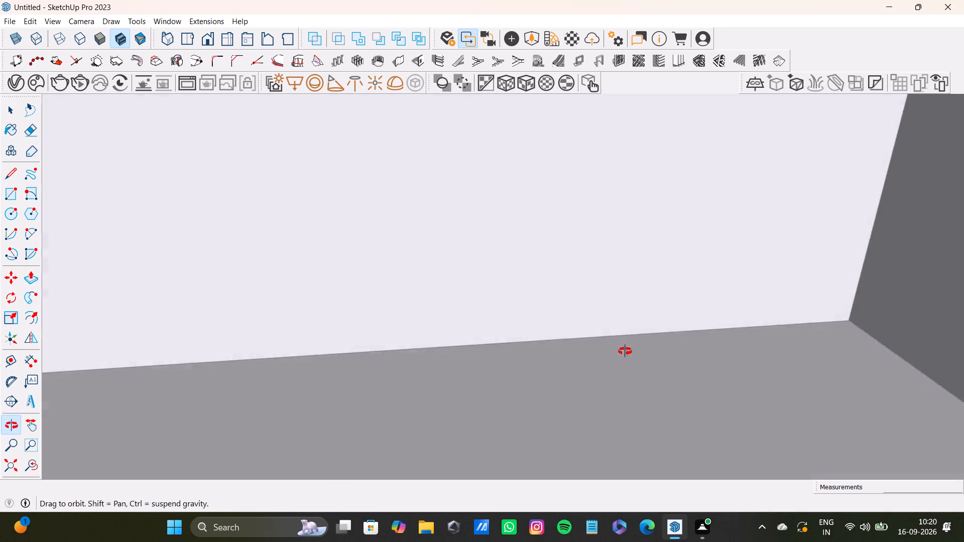
middle_click_drag(625, 351, 610, 279)
middle_click_drag(610, 279, 615, 303)
scroll(615, 305, "down", 3, "shift")
middle_click_drag(614, 310, 577, 122, "shift")
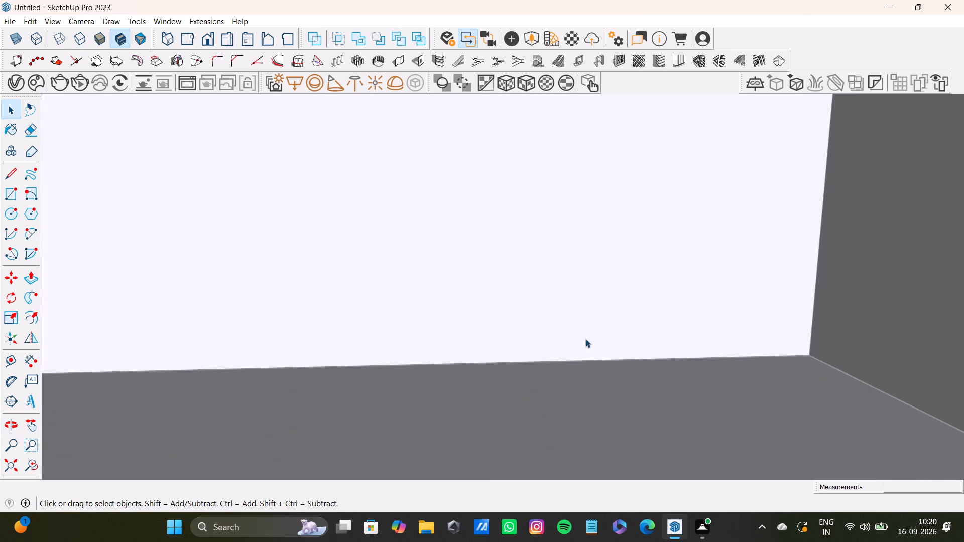
scroll(585, 339, "up", 6)
middle_click_drag(596, 371, 599, 325)
left_click(657, 297)
key("p")
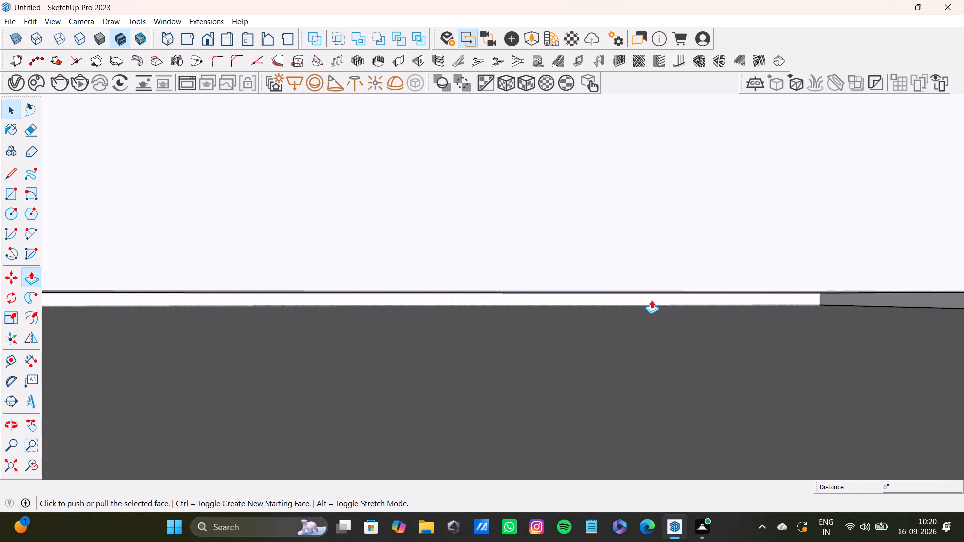
left_click_drag(686, 299, 688, 301)
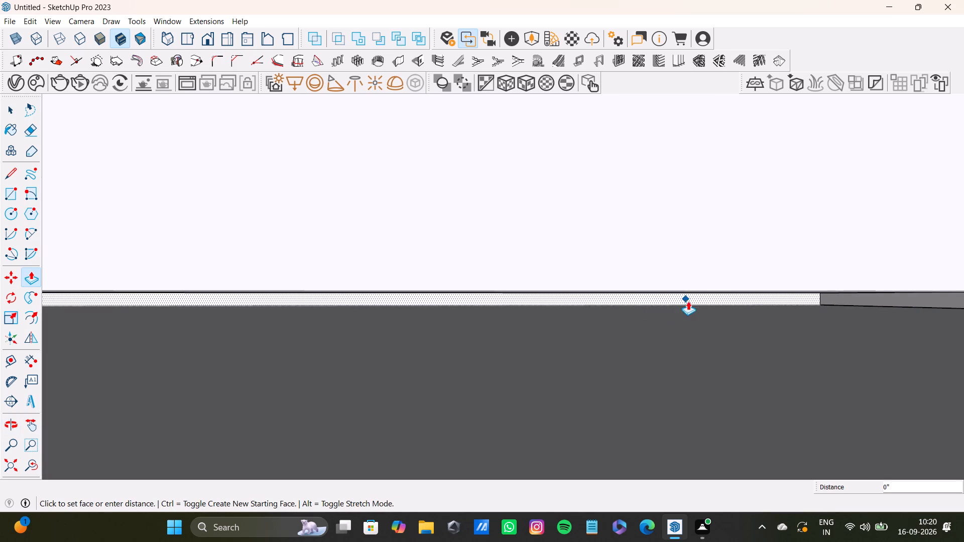
left_click_drag(688, 301, 785, 337)
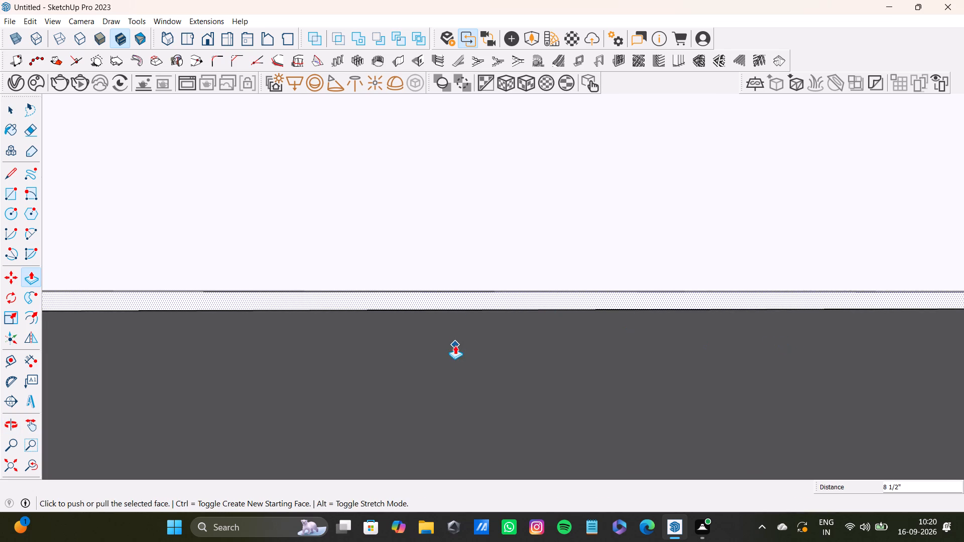
Pull the same slab edge face about 1 3/16" more and finish editing the slab.
scroll(453, 352, "down", 9)
middle_click_drag(501, 363, 561, 334)
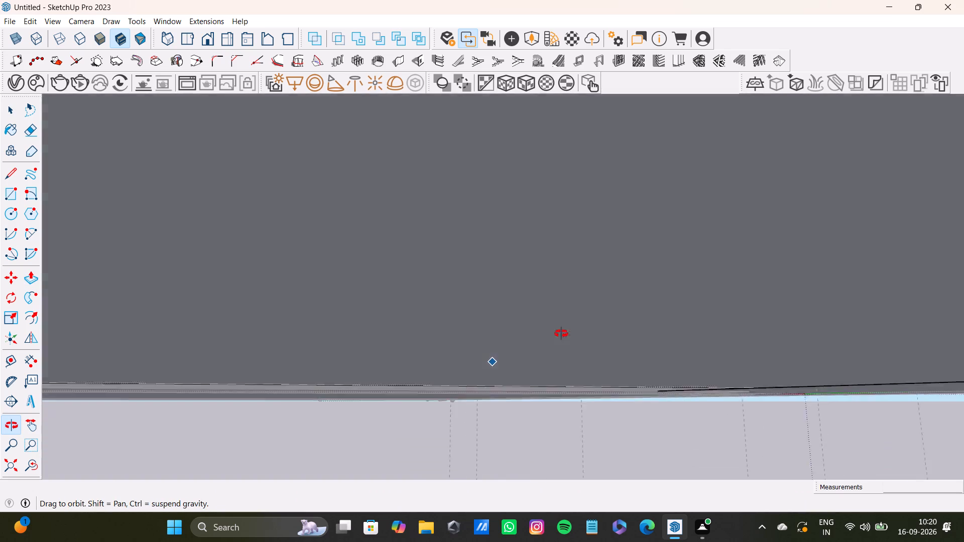
middle_click_drag(561, 334, 586, 353)
scroll(627, 317, "up", 17)
middle_click_drag(678, 331, 676, 313)
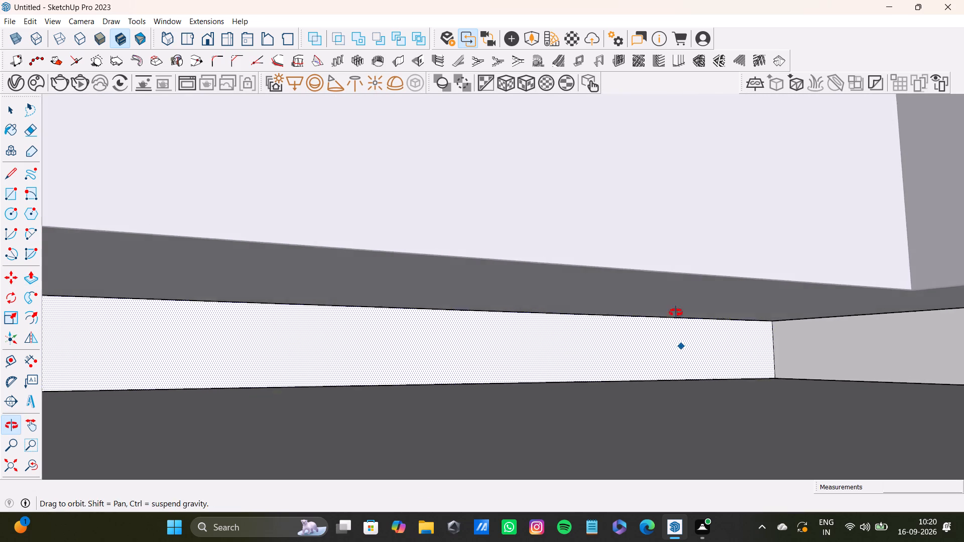
middle_click_drag(676, 313, 676, 308)
left_click_drag(679, 353, 776, 320)
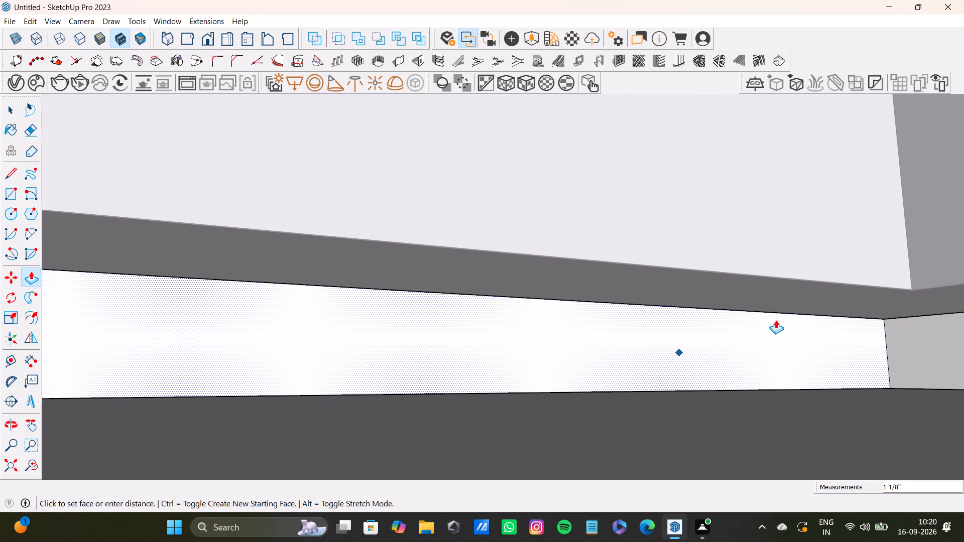
left_click_drag(776, 320, 783, 318)
scroll(541, 346, "down", 8)
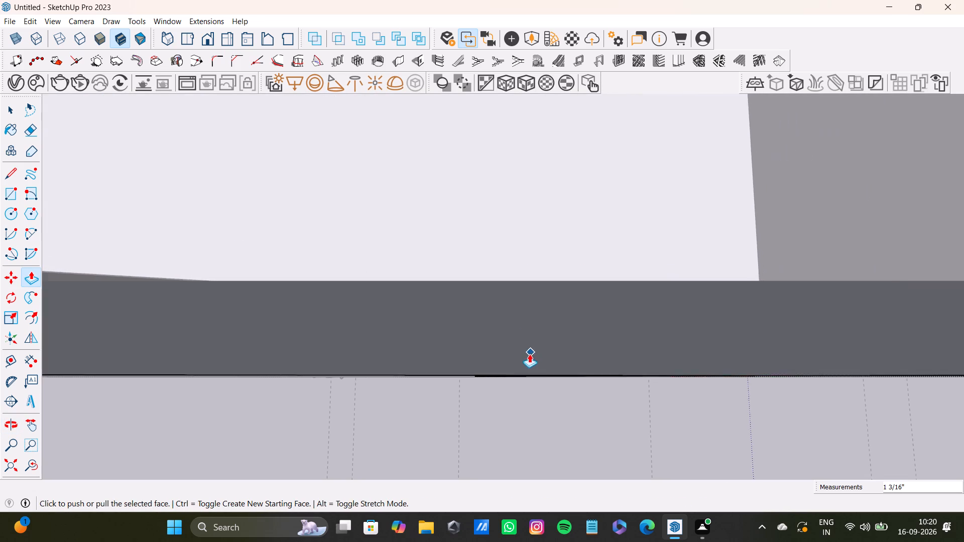
scroll(529, 354, "down", 1)
left_click(31, 460)
left_click(17, 467)
middle_click_drag(427, 319, 446, 519)
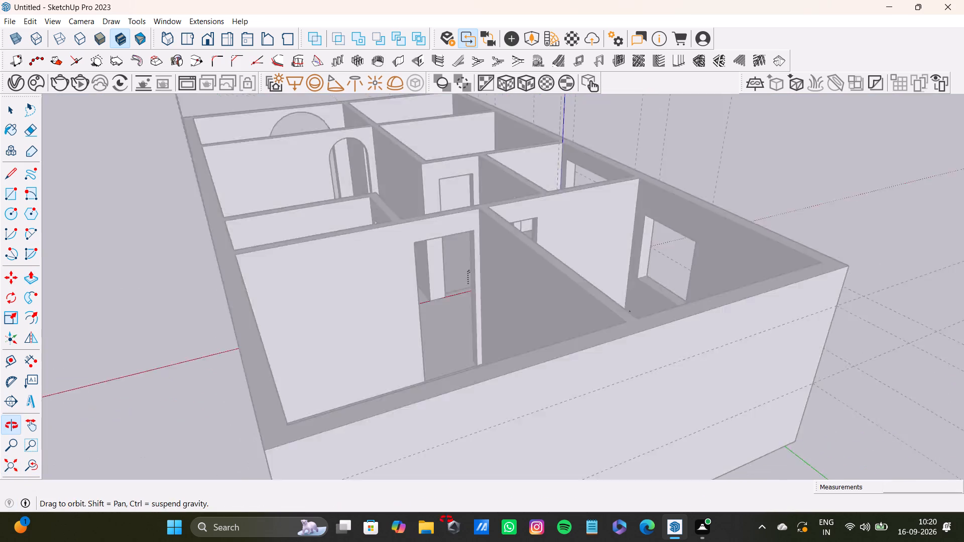
middle_click_drag(446, 519, 465, 532)
scroll(450, 307, "up", 7)
middle_click_drag(467, 245, 467, 461, "shift")
scroll(508, 427, "up", 6)
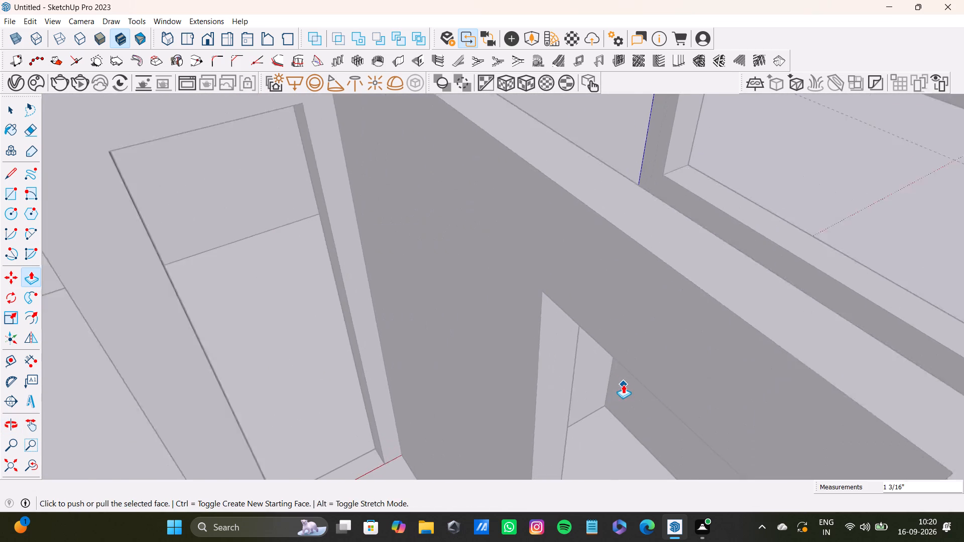
scroll(623, 384, "up", 3)
middle_click_drag(637, 362, 280, 506)
middle_click_drag(543, 347, 464, 355)
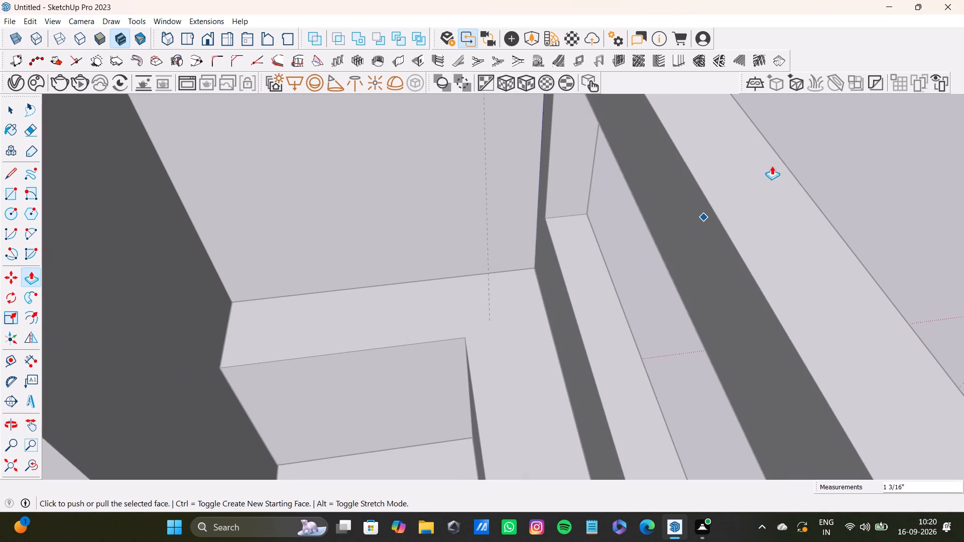
key("space")
left_click(894, 117)
Reopen the floor-level slab for editing and shift one of the two narrow edge faces meeting at its corner slightly.
scroll(375, 369, "up", 7)
middle_click_drag(396, 400, 411, 234, "shift")
scroll(420, 339, "up", 5)
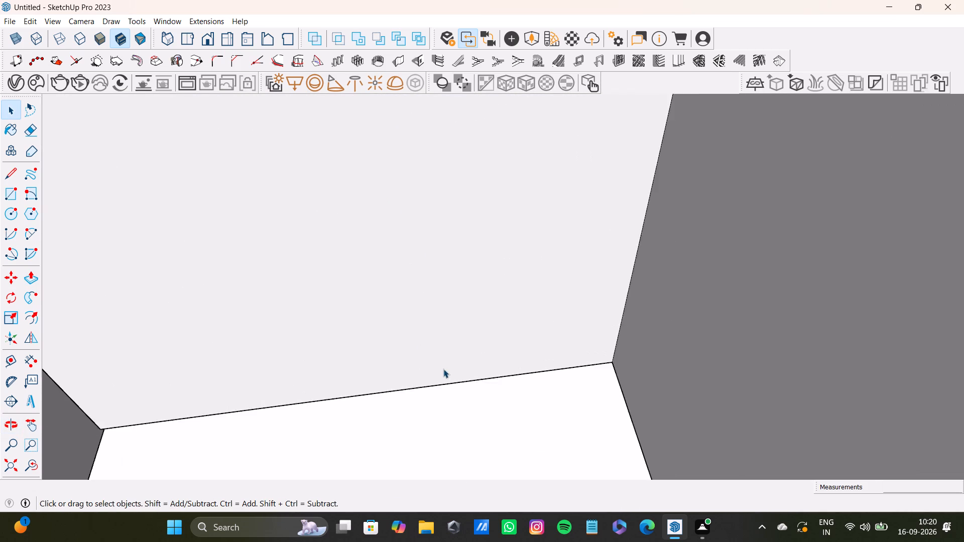
scroll(443, 369, "up", 7)
middle_click_drag(469, 385, 518, 235)
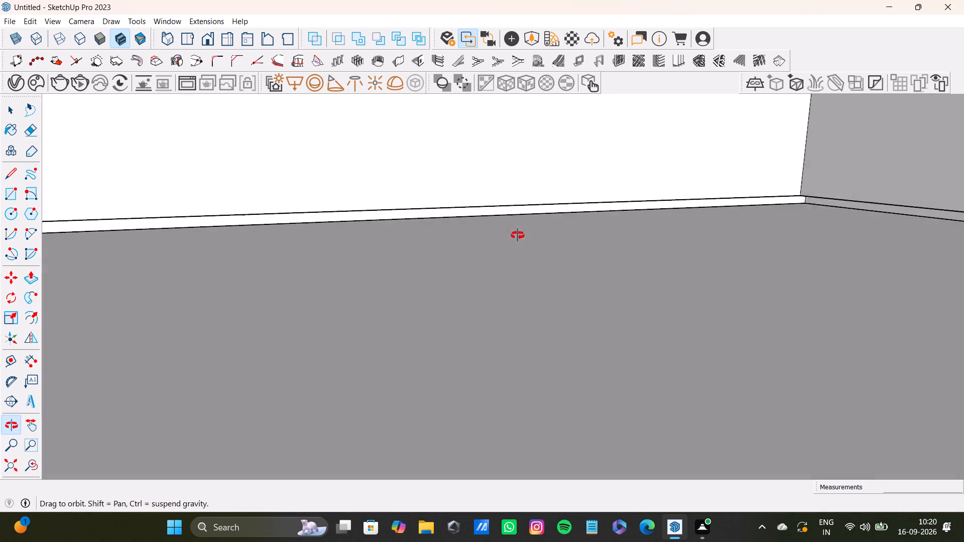
middle_click_drag(518, 235, 647, 238)
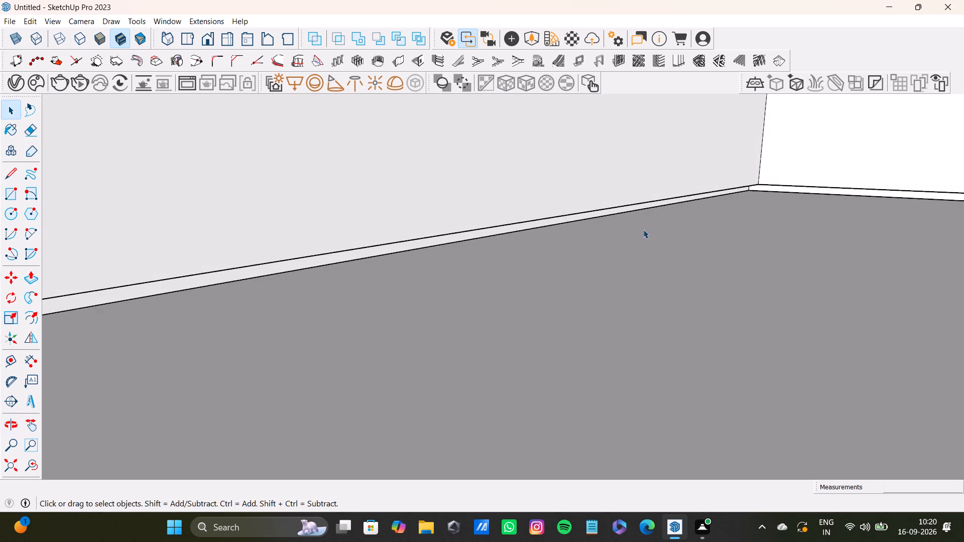
scroll(643, 229, "up", 6)
middle_click_drag(660, 211, 520, 300, "shift")
scroll(715, 180, "up", 15)
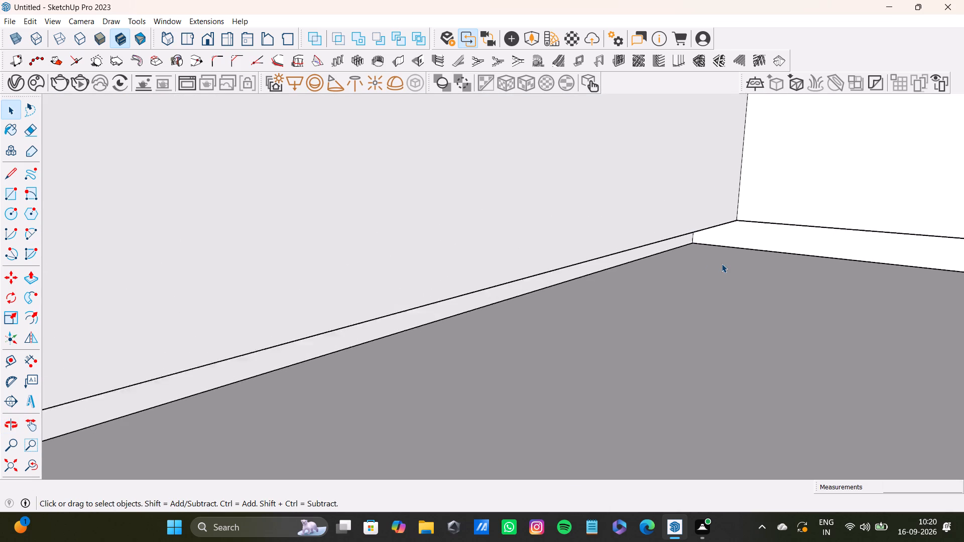
scroll(721, 263, "up", 2)
middle_click_drag(728, 255, 650, 225)
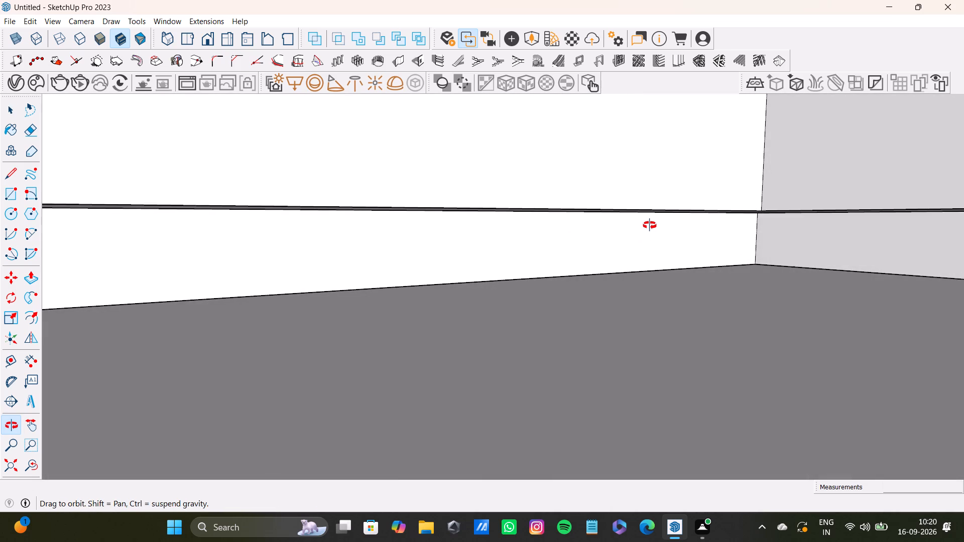
middle_click_drag(650, 225, 644, 225)
left_click(787, 231)
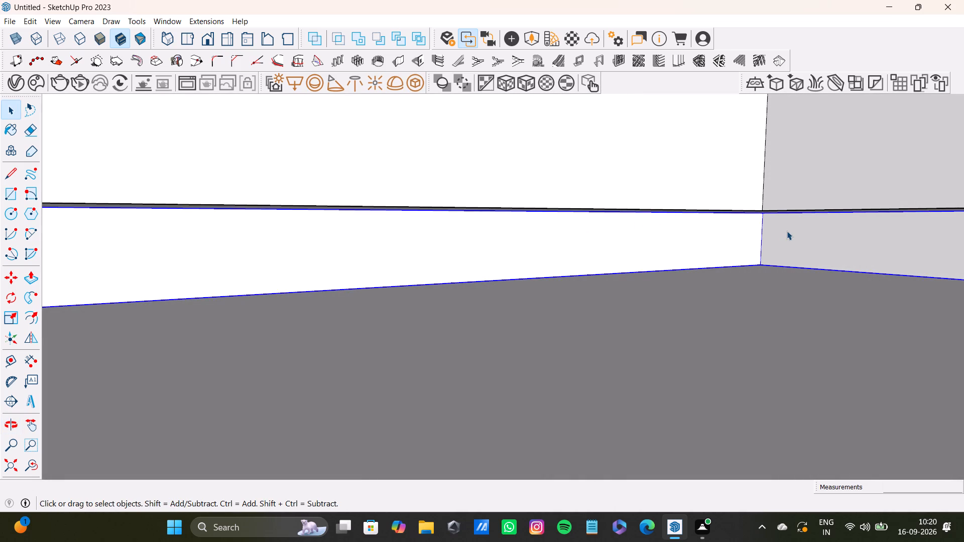
double_click(787, 244)
left_click(787, 245)
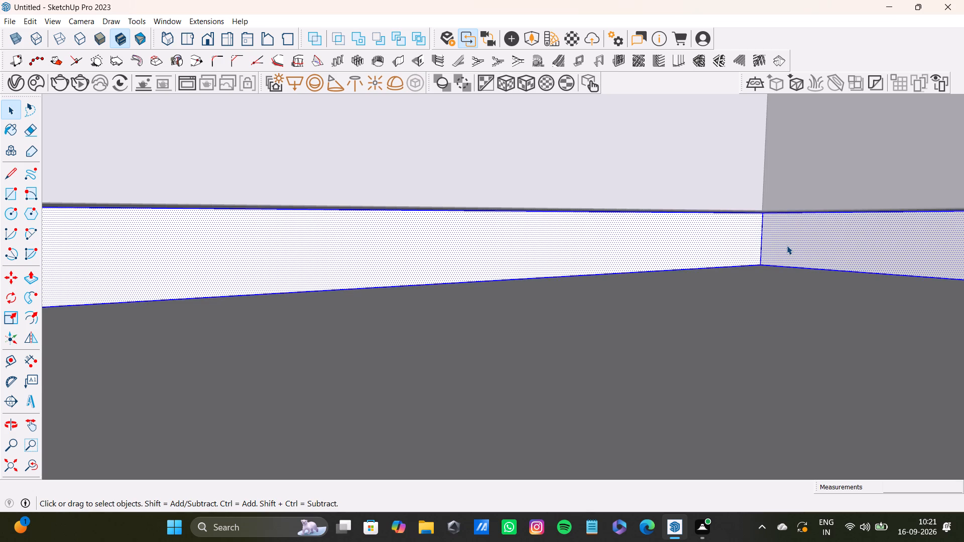
key("p")
left_click(787, 245)
key("space")
Shift the adjoining narrow edge face at the slab's corner slightly and finish editing the slab.
left_click(737, 254)
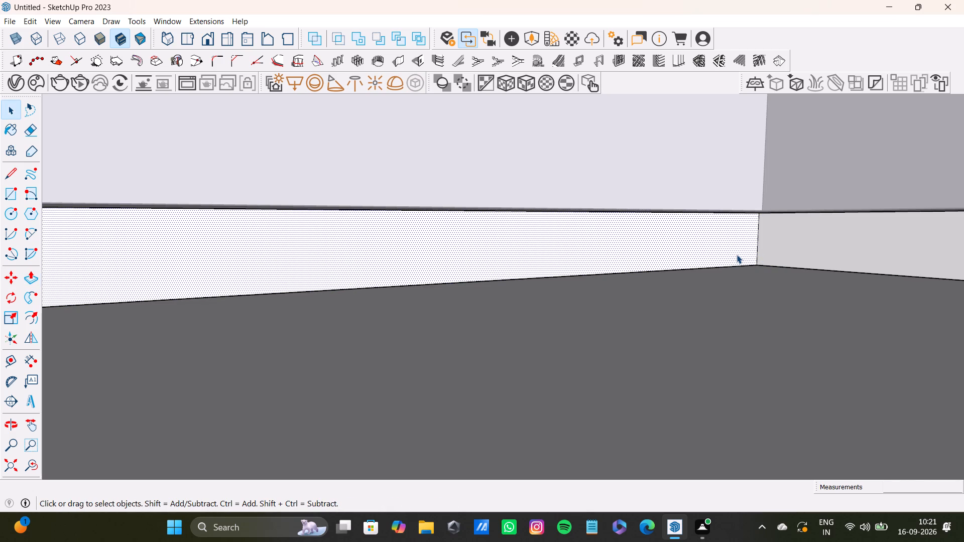
key("p")
left_click_drag(736, 254, 740, 254)
key("space")
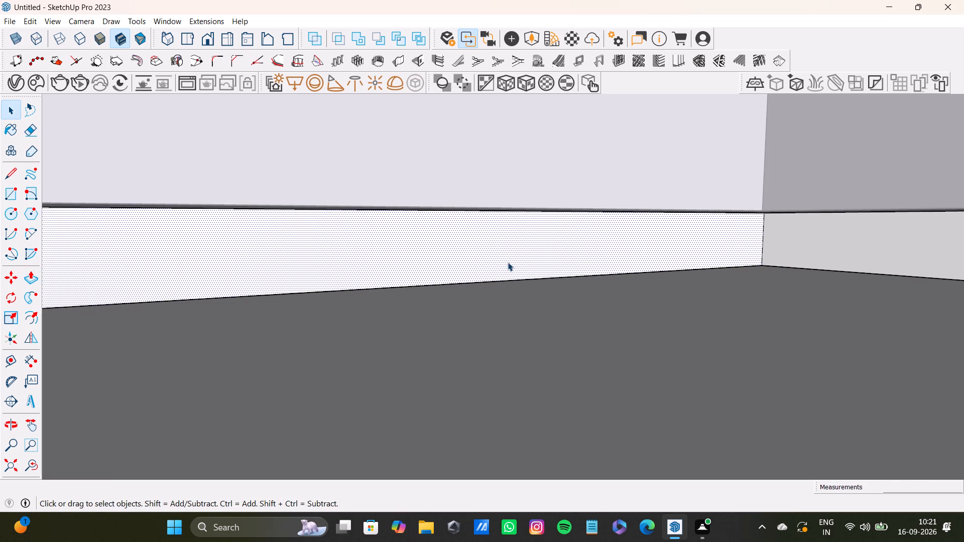
scroll(498, 275, "down", 13)
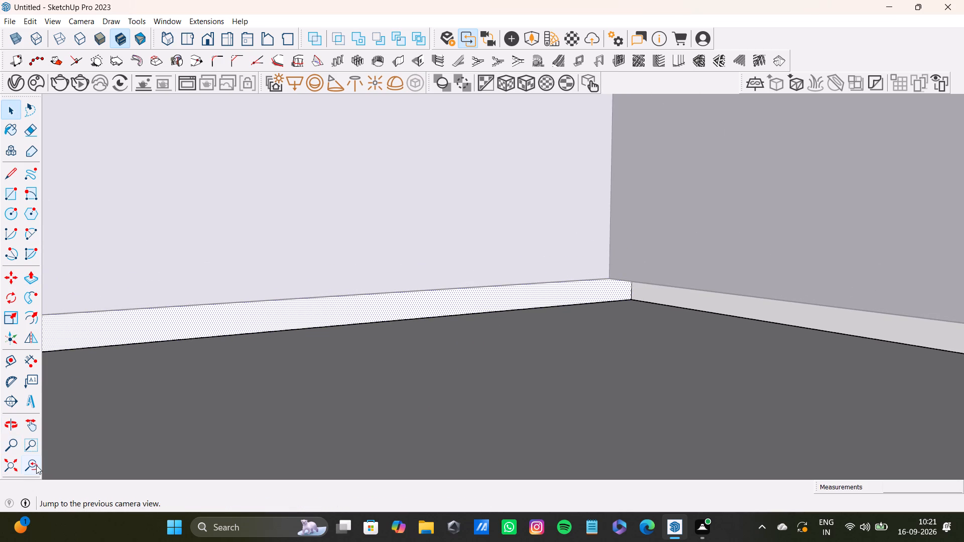
left_click(36, 465)
left_click(17, 461)
middle_click_drag(388, 268, 581, 477)
scroll(354, 233, "up", 4)
middle_click_drag(345, 206, 339, 350, "shift")
scroll(340, 330, "down", 9, "shift")
key("space")
left_click(347, 181)
Open the L-shaped block for editing and place a vertical guide on its inner face about 11 1/8" from the wall-side edge.
scroll(376, 289, "up", 6)
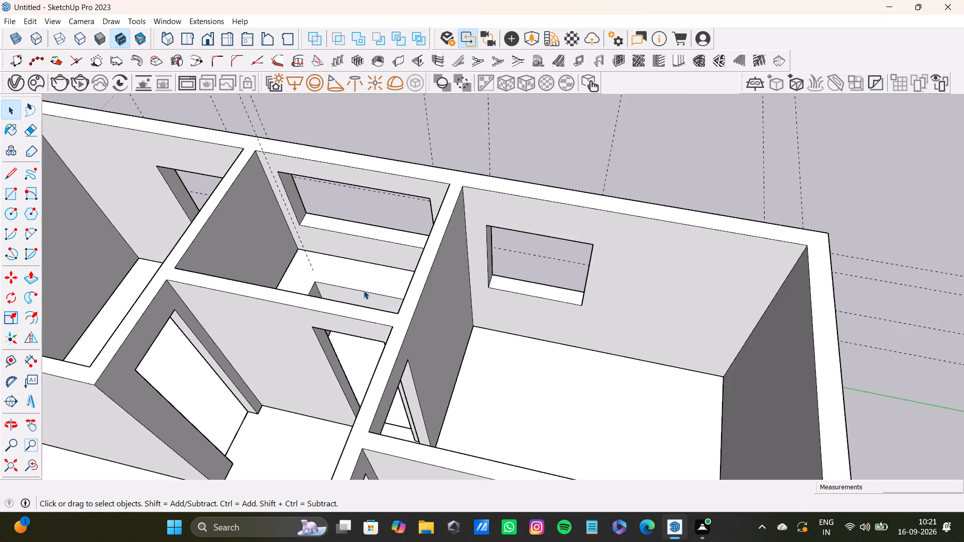
scroll(364, 290, "up", 9)
middle_click_drag(345, 302, 488, 351, "shift")
middle_click_drag(498, 352, 442, 440)
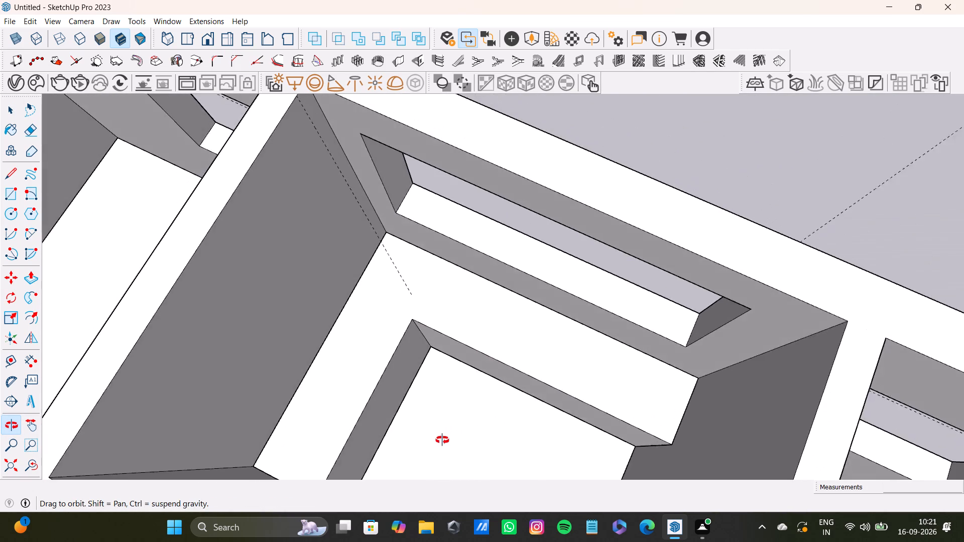
middle_click_drag(442, 440, 191, 365)
scroll(262, 287, "up", 4)
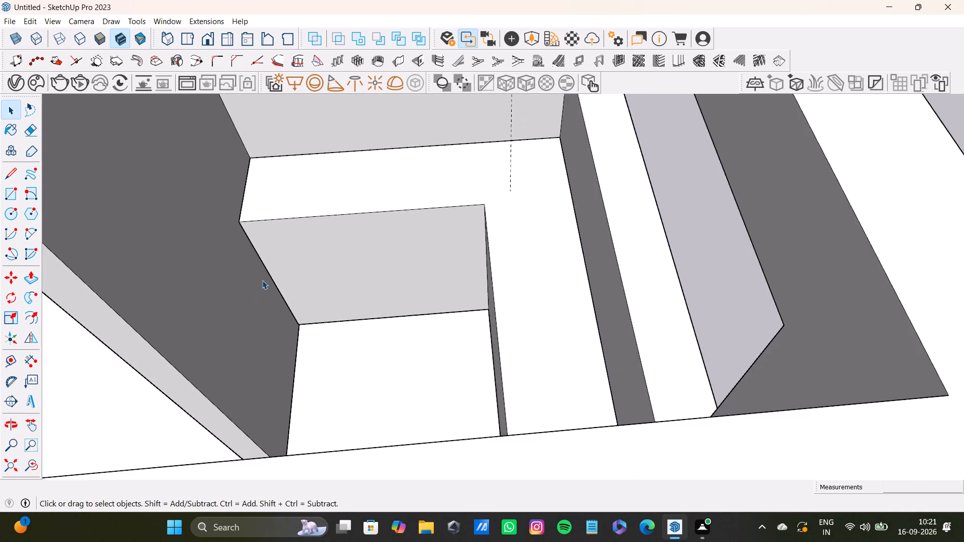
scroll(262, 280, "up", 3)
middle_click_drag(275, 271, 291, 334, "shift")
scroll(327, 338, "up", 9)
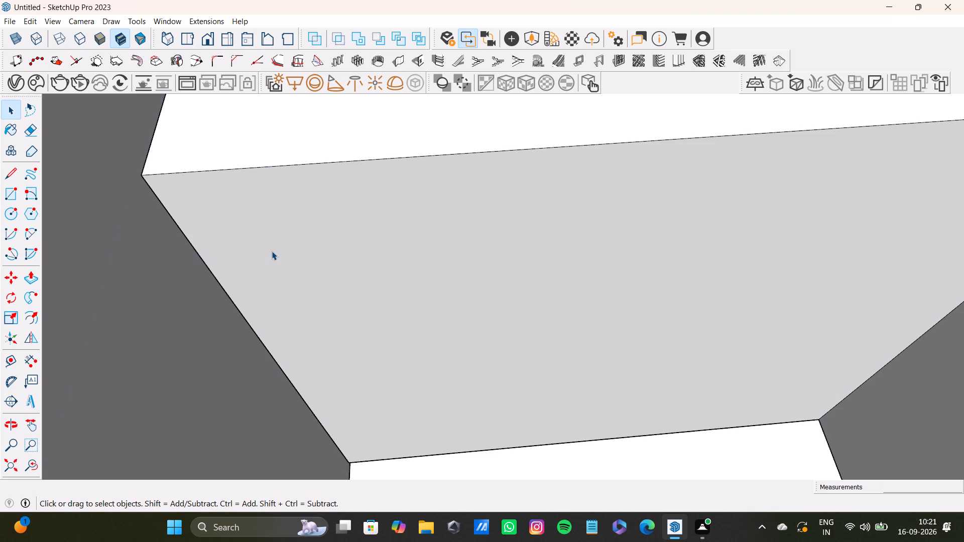
double_click(272, 251)
left_click(291, 263)
key("t")
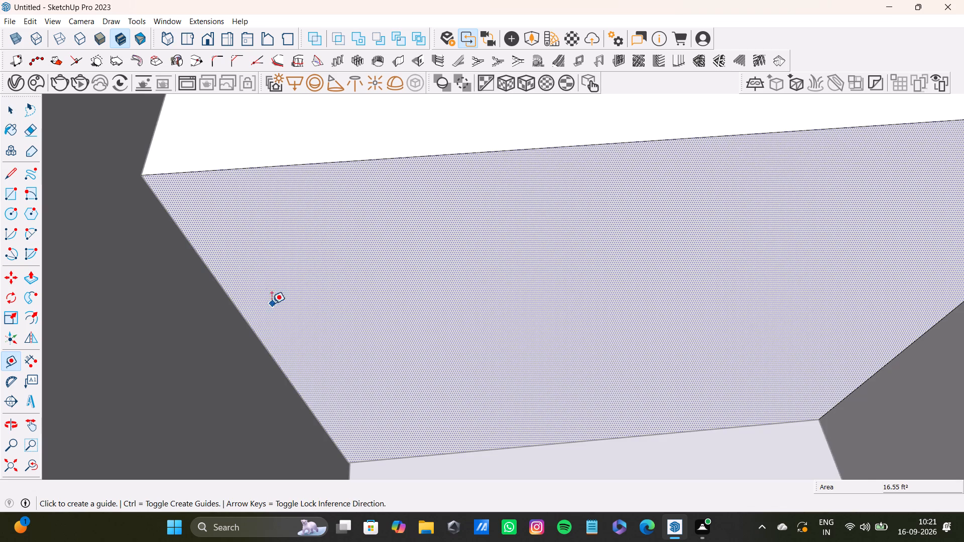
left_click(239, 316)
scroll(496, 310, "down", 7)
middle_click_drag(458, 312, 447, 275)
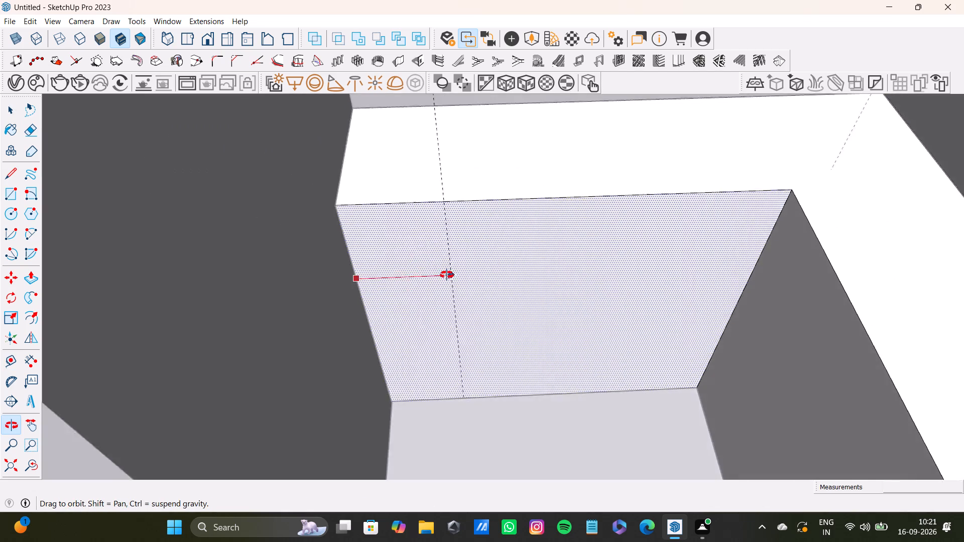
middle_click_drag(447, 275, 419, 226)
left_click(428, 224)
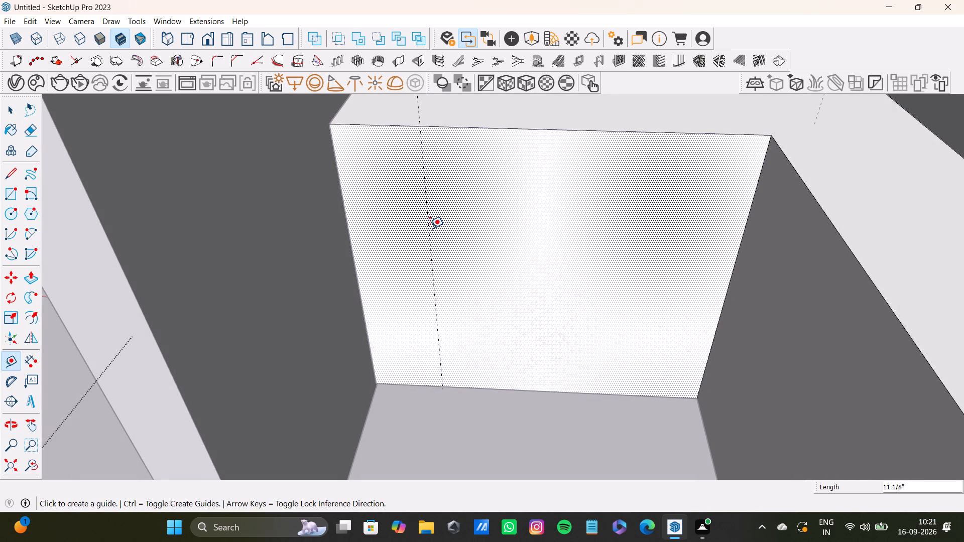
Place a second vertical guide 0.5" from the first one on the block's inner face.
left_click(430, 237)
type("0.5")
key("shift+quotedbl")
key("Return")
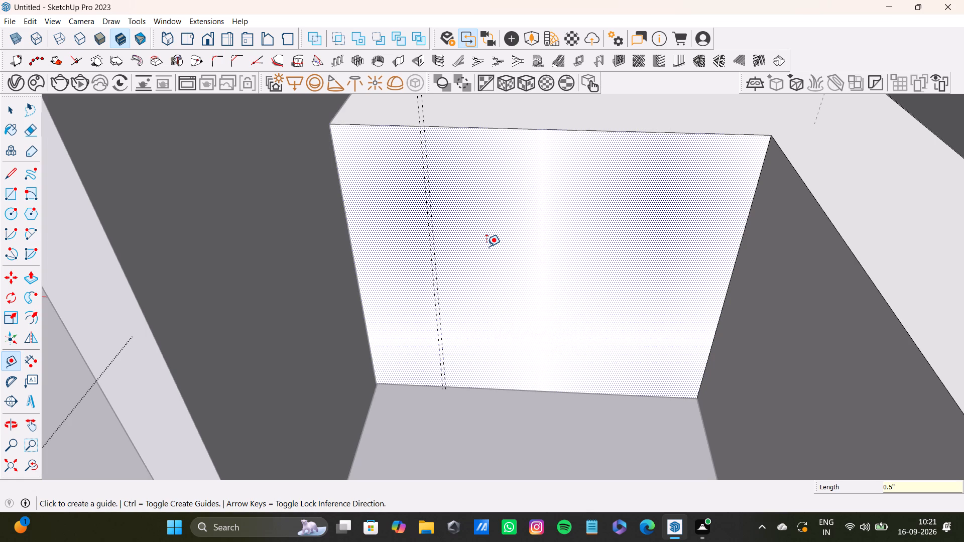
Place horizontal guides 0.5" inside the bottom and top edges of the block's inner face.
left_click(429, 384)
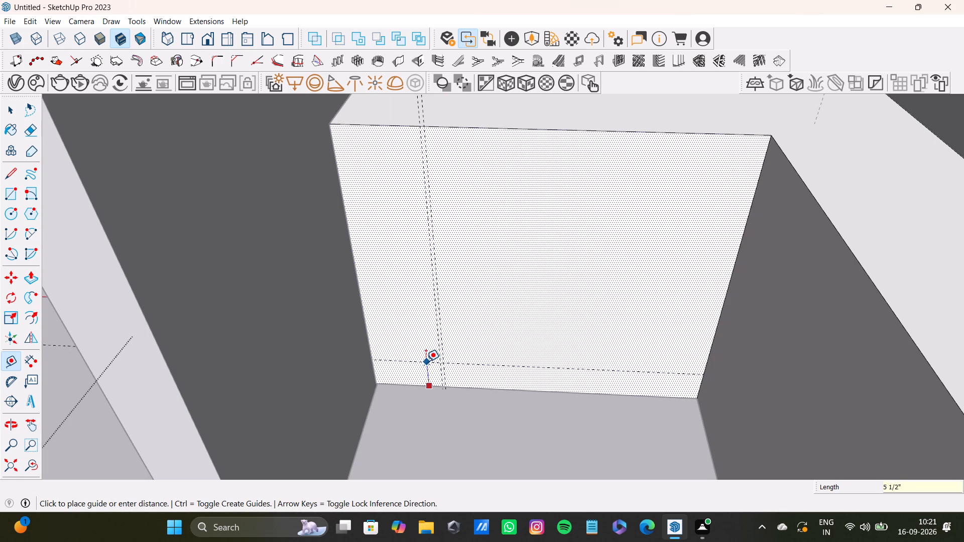
type("0.5")
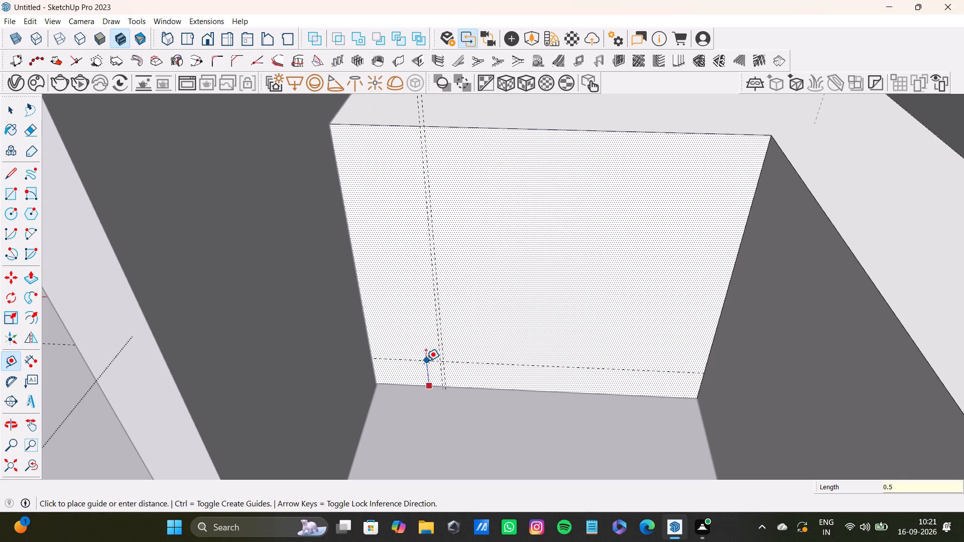
key("shift+quotedbl")
key("Return")
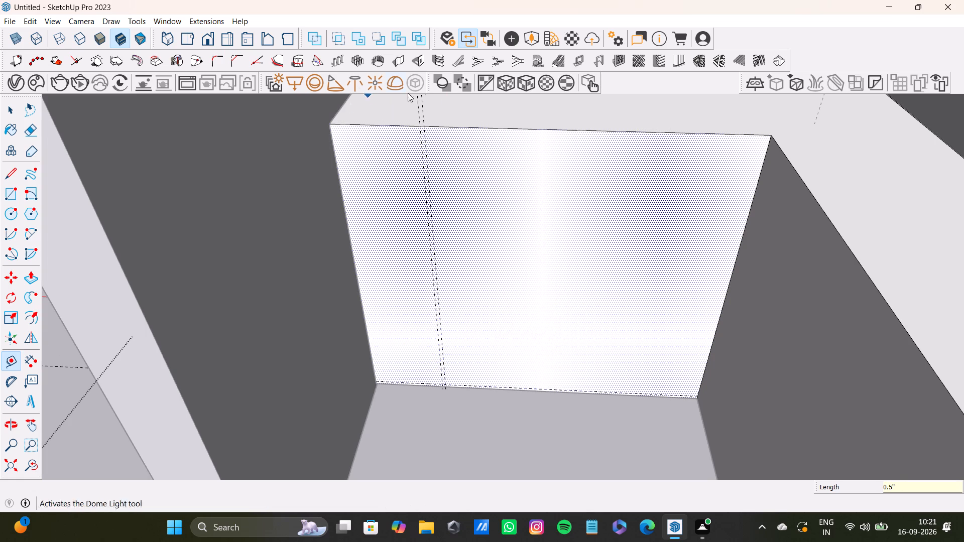
left_click(406, 124)
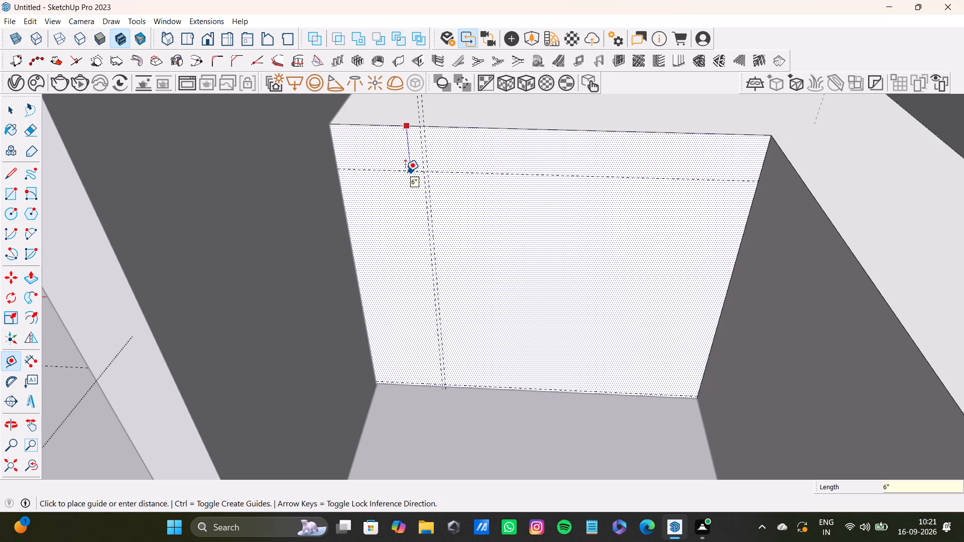
type("0.5")
key("shift+quotedbl")
key("Return")
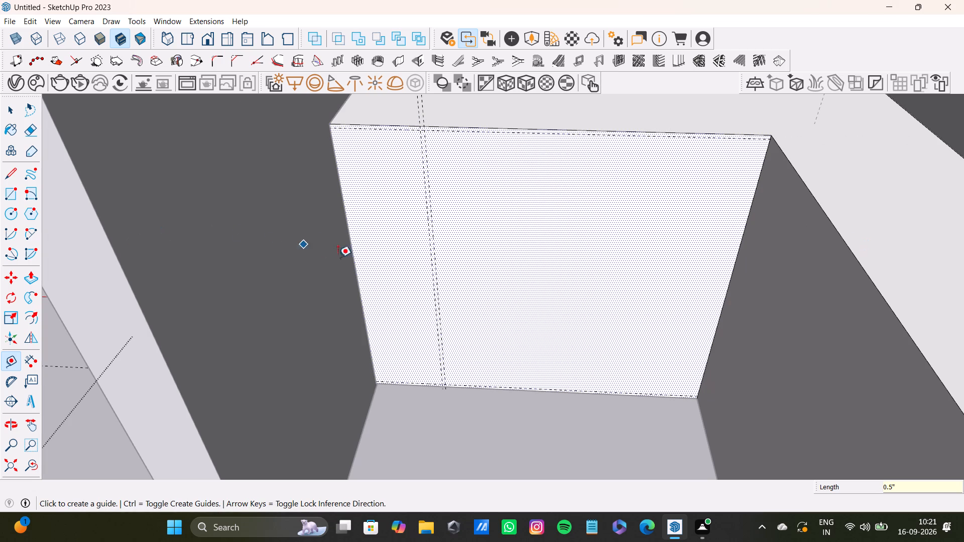
Place a vertical guide 0.5" inside the wall-side edge of the inner face.
left_click(362, 284)
key("0")
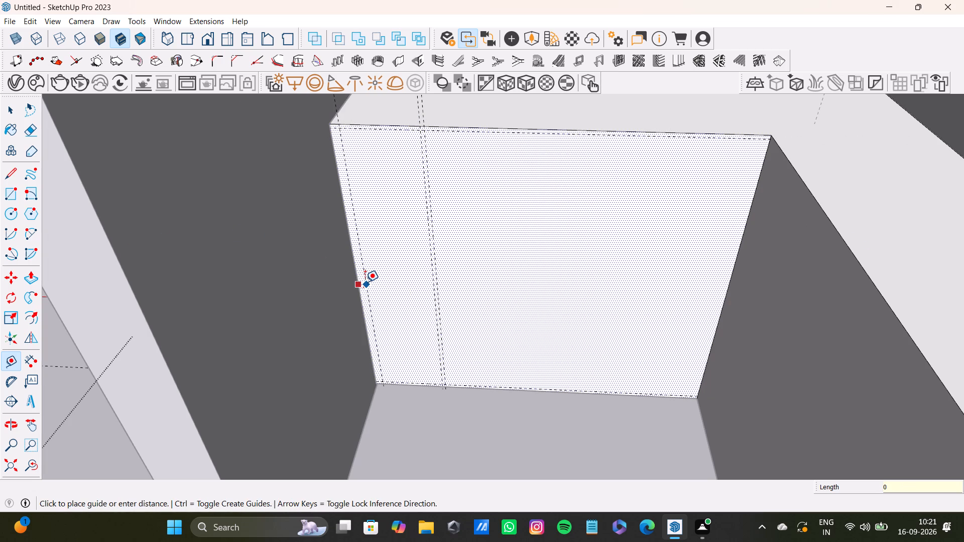
key("period")
key("5")
key("shift+quotedbl")
key("Return")
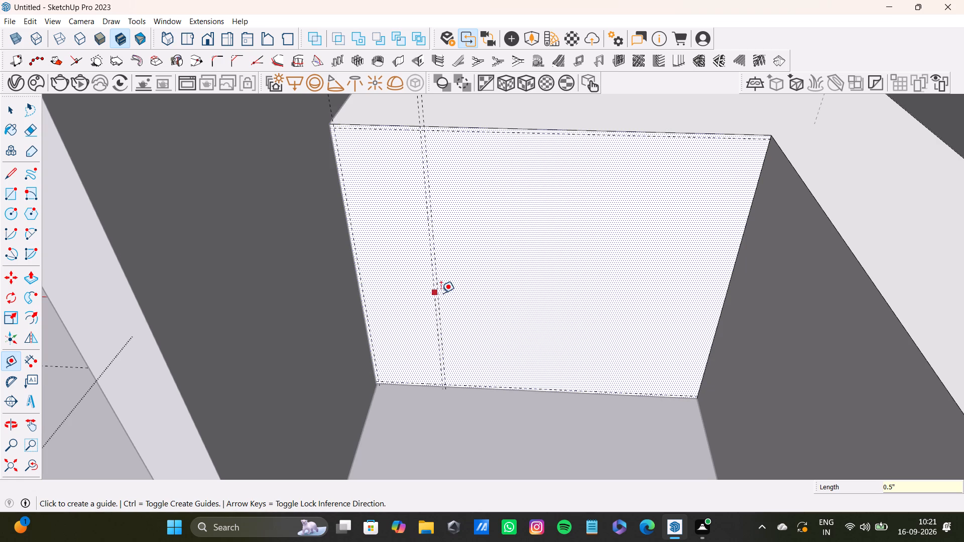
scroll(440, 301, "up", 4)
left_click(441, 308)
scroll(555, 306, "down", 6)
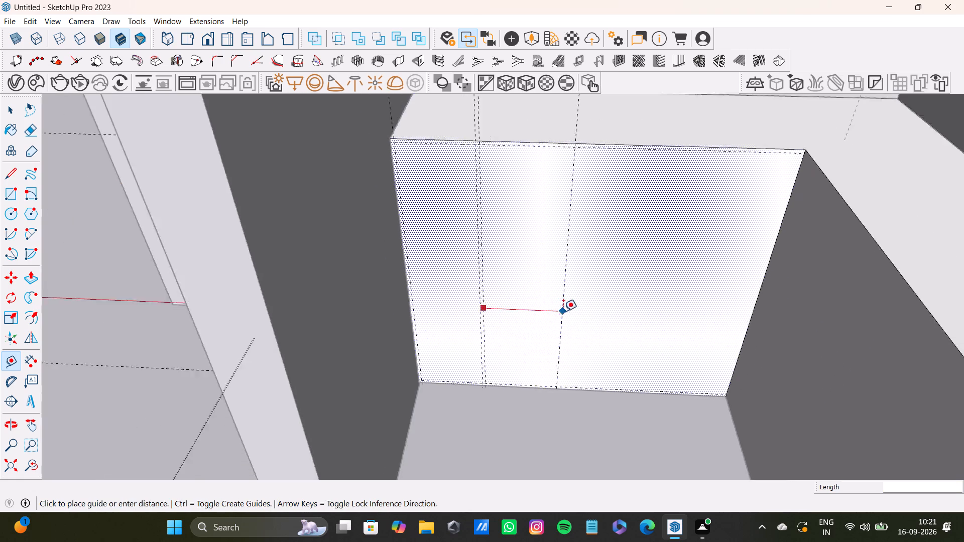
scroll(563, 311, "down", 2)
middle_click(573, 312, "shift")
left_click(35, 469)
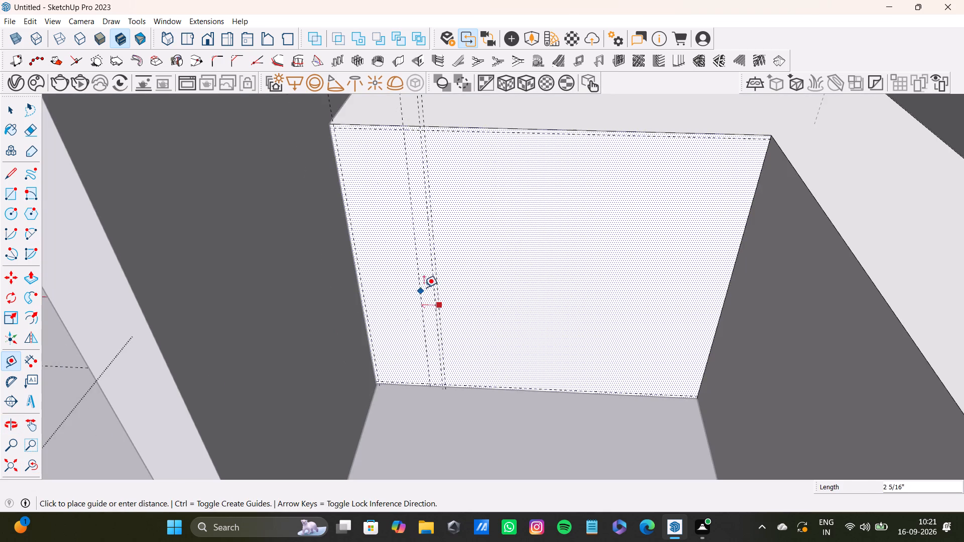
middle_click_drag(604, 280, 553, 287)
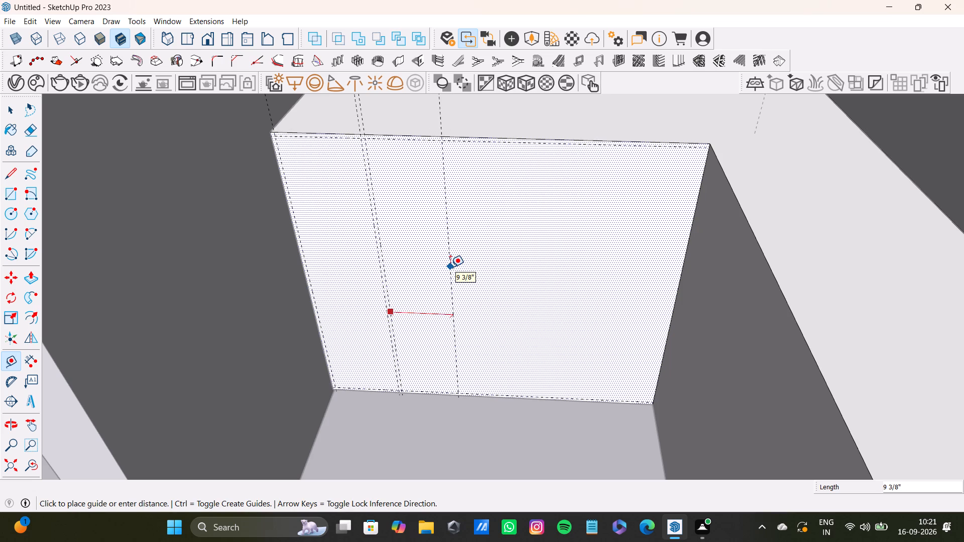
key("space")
Place a vertical guide 1" inside the inner face's opposite vertical edge and a second one 0.5" further inward.
key("t")
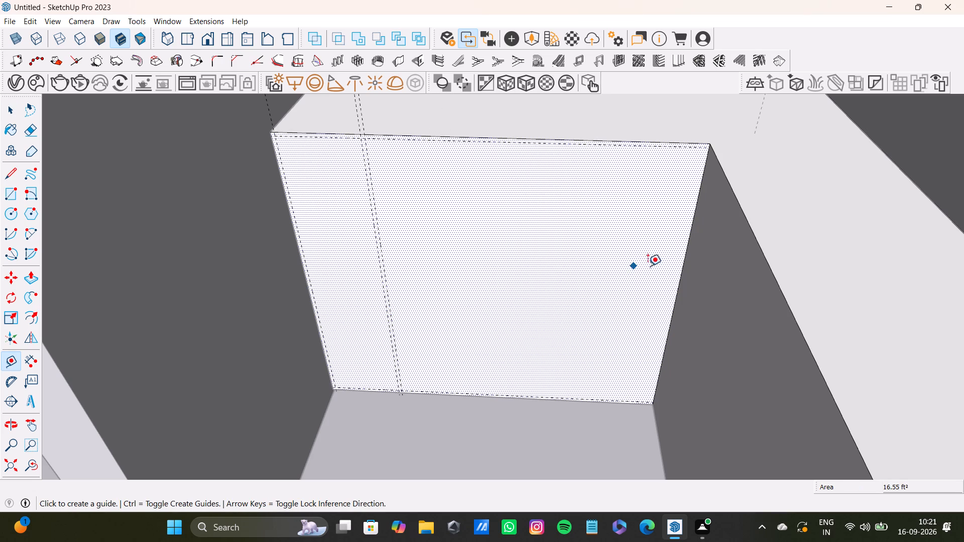
scroll(668, 271, "up", 3)
left_click(685, 275)
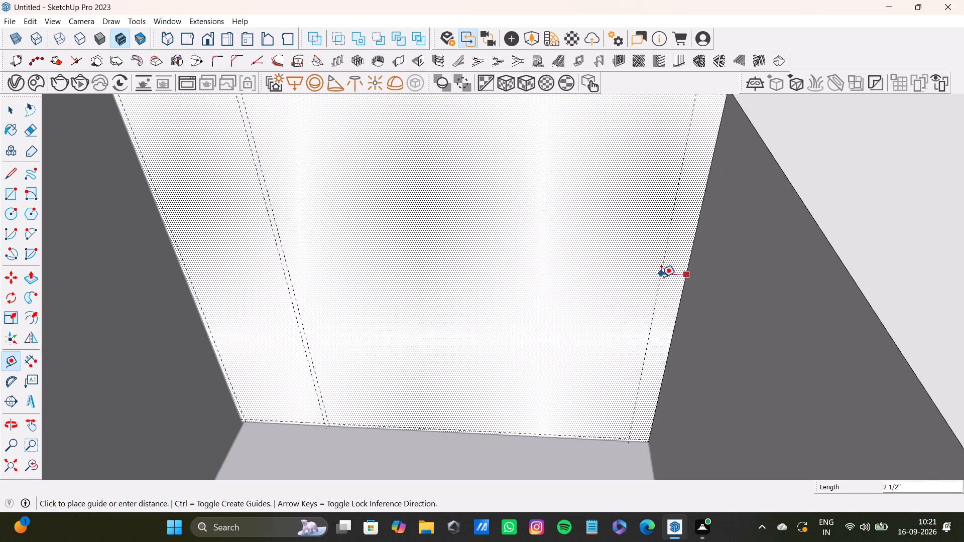
key("1")
key("shift+quotedbl")
key("Return")
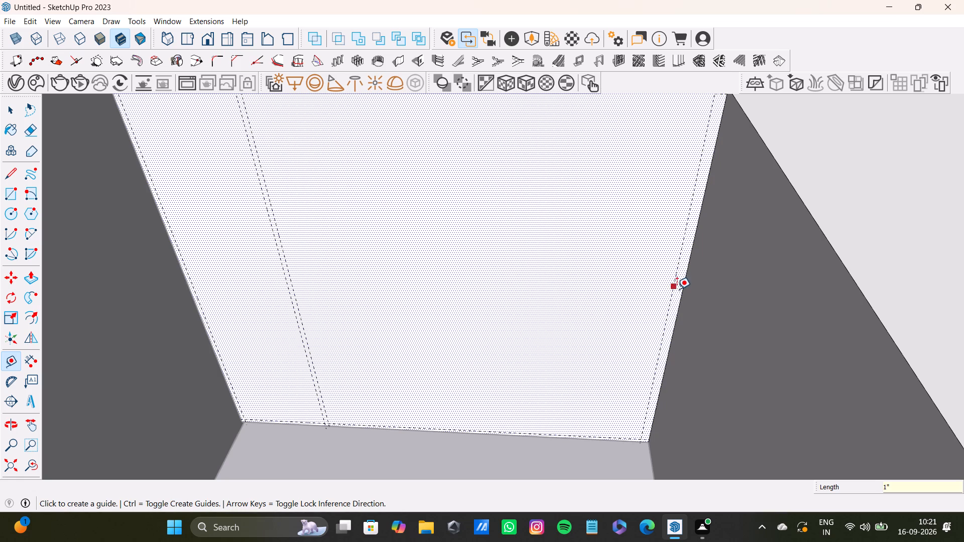
left_click(673, 294)
type("0.5\"")
key("Return")
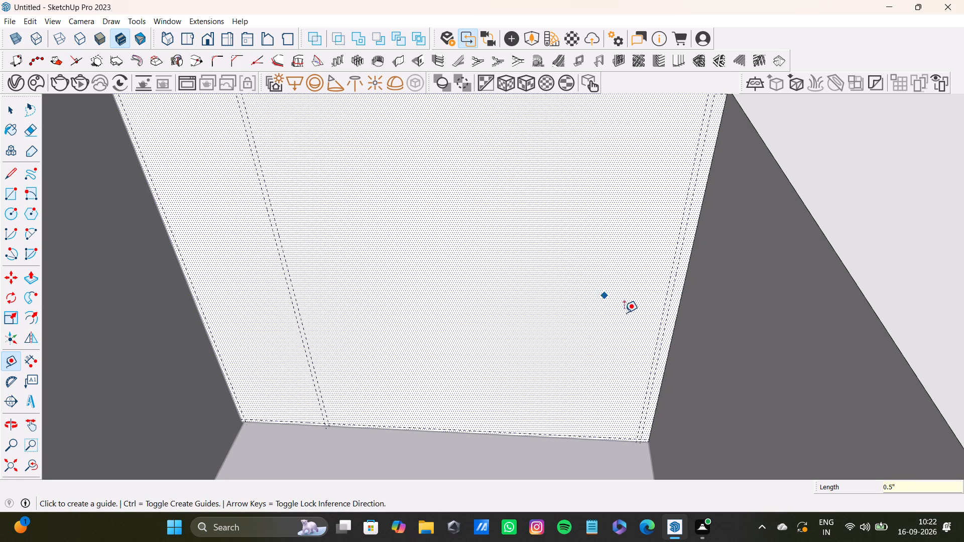
Place a vertical guide about 11 9/16" inward from the inner guide of the wall-side pair.
scroll(627, 318, "down", 3)
scroll(364, 279, "up", 7)
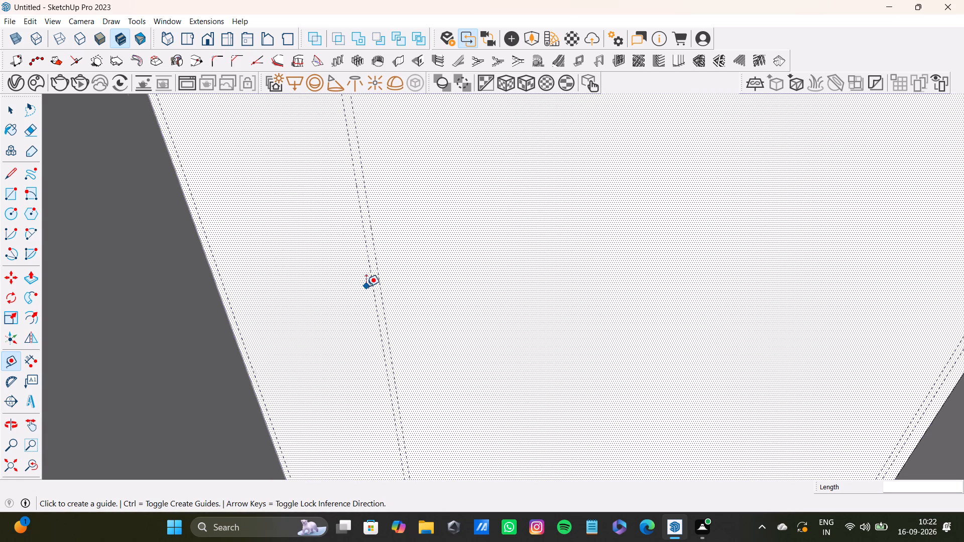
scroll(366, 287, "up", 1)
left_click(385, 292)
scroll(553, 308, "down", 10)
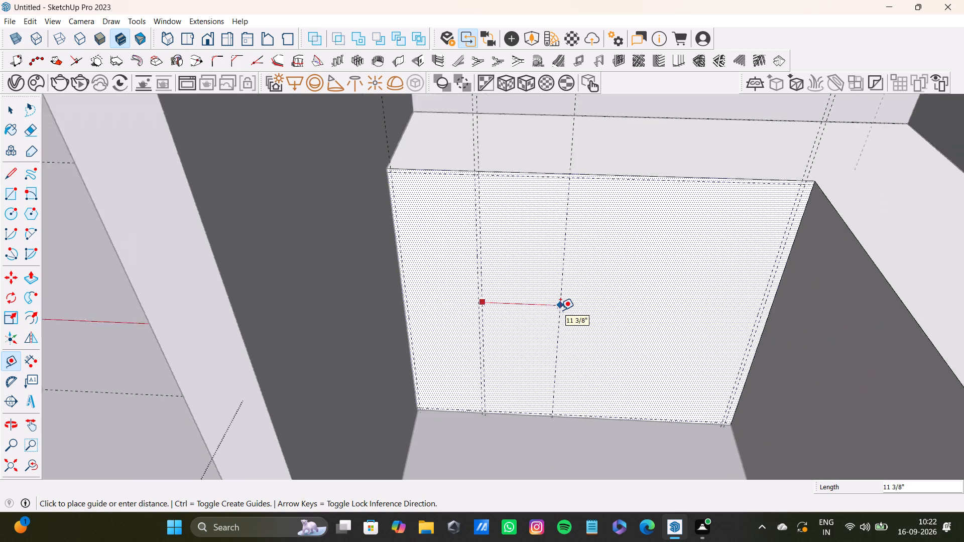
scroll(560, 310, "down", 2)
left_click(37, 470)
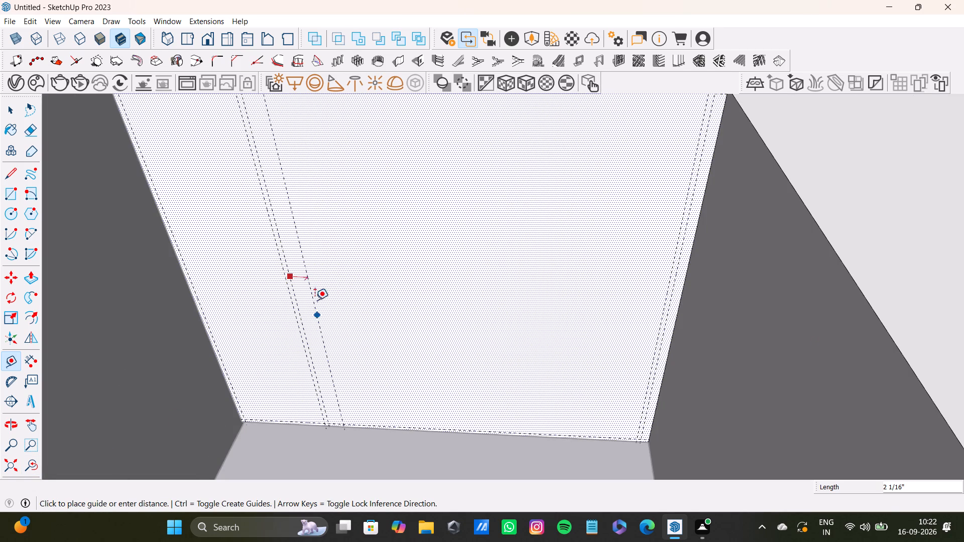
scroll(363, 287, "down", 3)
middle_click_drag(365, 293, 396, 304)
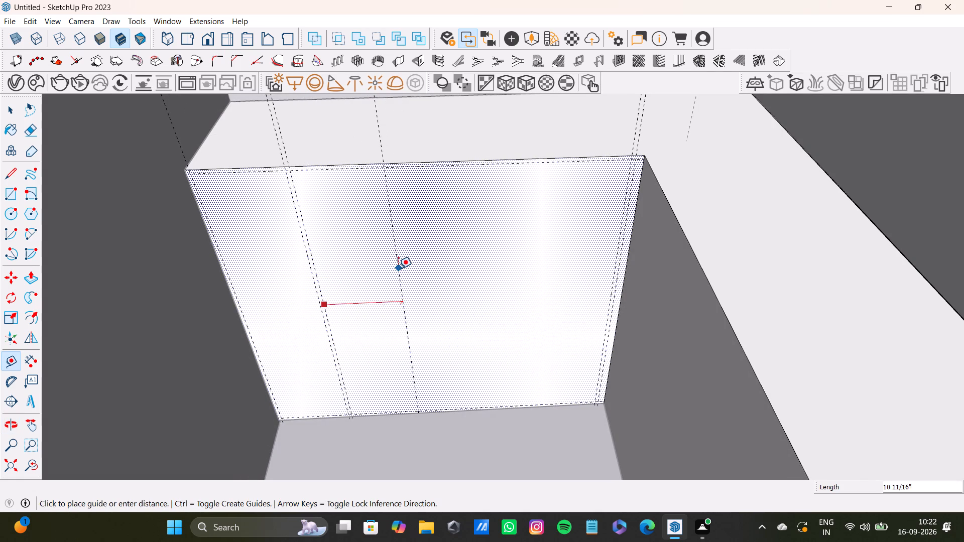
left_click(405, 269)
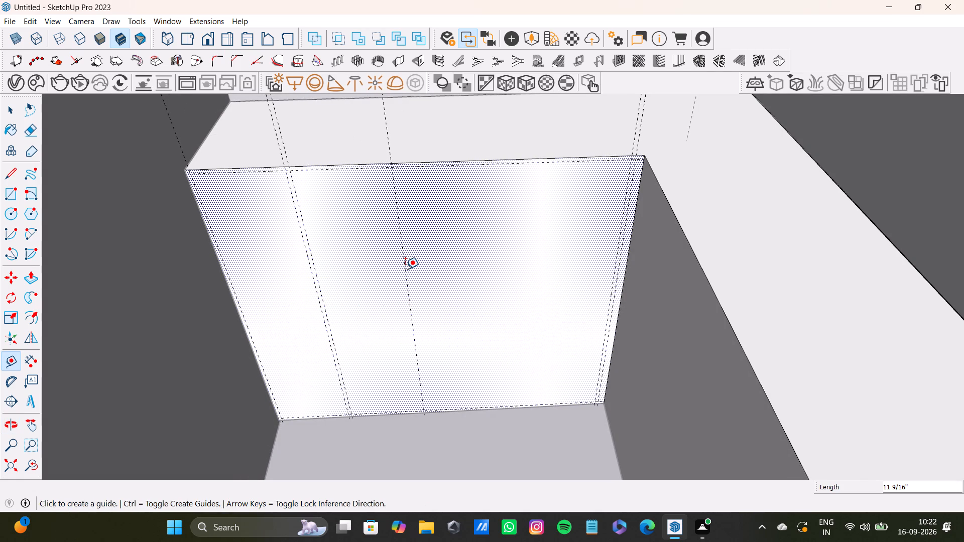
Place a parallel guide 0.5" beyond the new vertical guide, on the side away from the wall-side pair.
left_click(405, 290)
key("0")
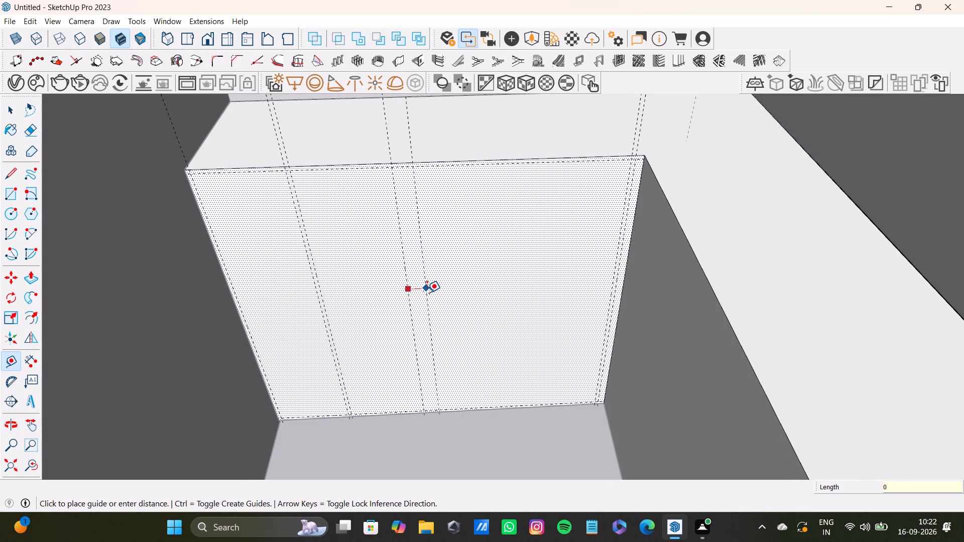
type(".5")
key("shift+quotedbl")
key("Return")
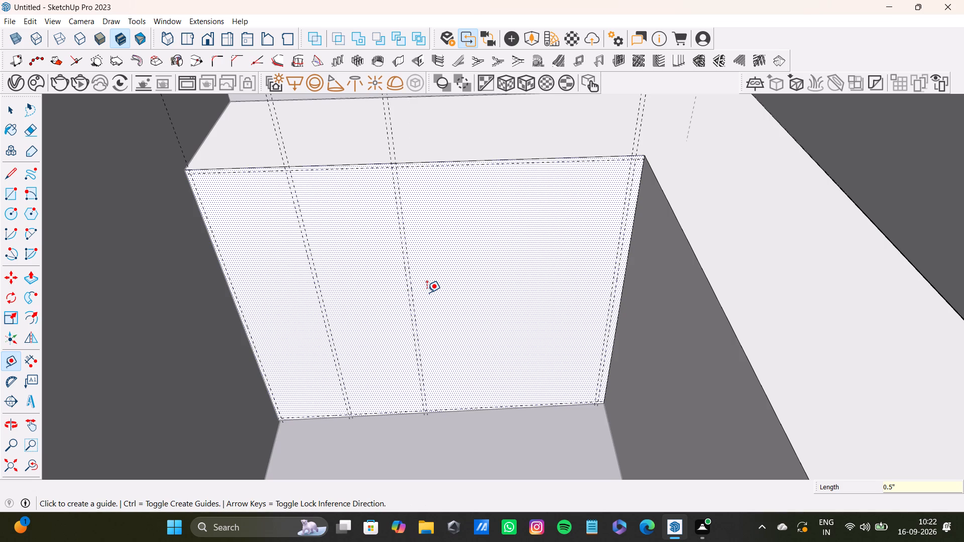
Place a vertical guide about 8 5/8" inward from the far-edge pair's inner guide, plus another 0.5" further inward.
scroll(622, 269, "up", 3)
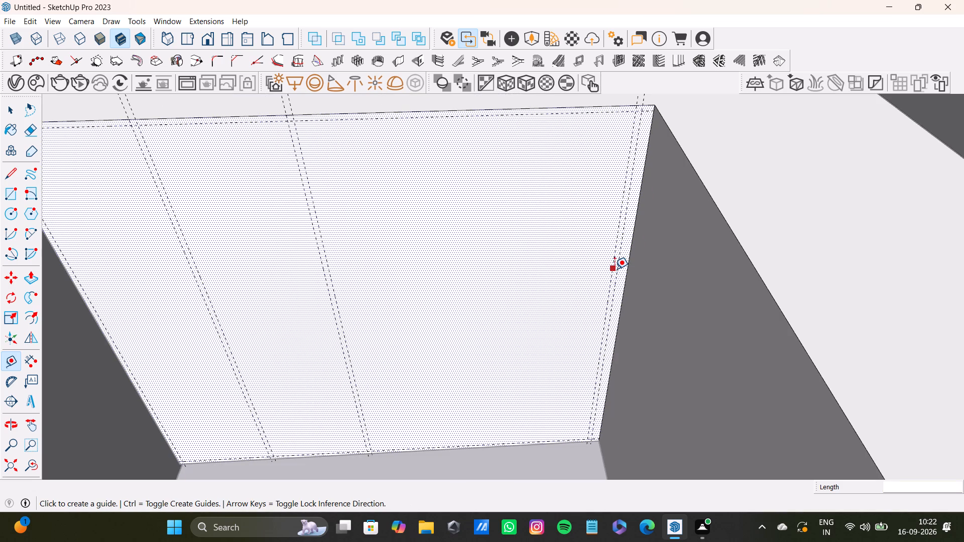
left_click(612, 270)
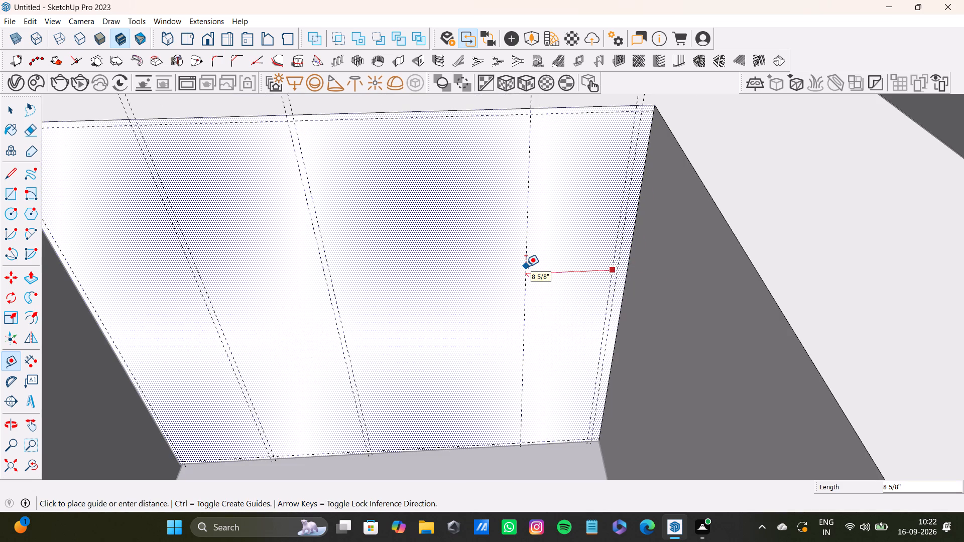
left_click(526, 266)
left_click(526, 275)
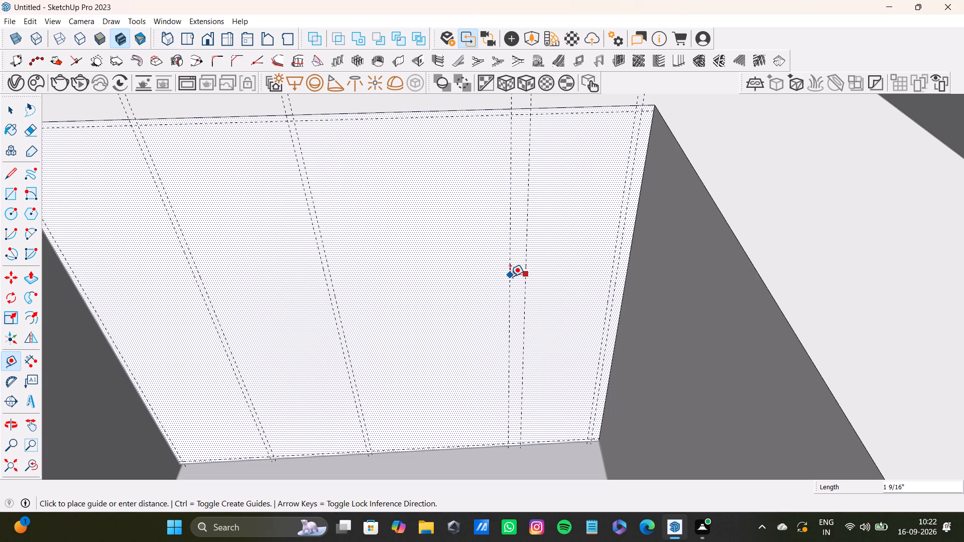
type("0.5")
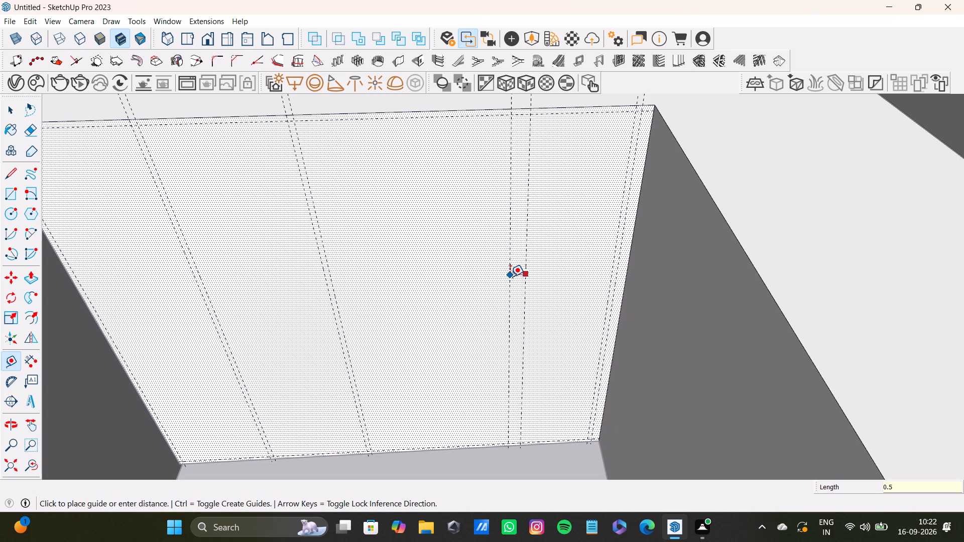
key("shift+quotedbl")
key("Return")
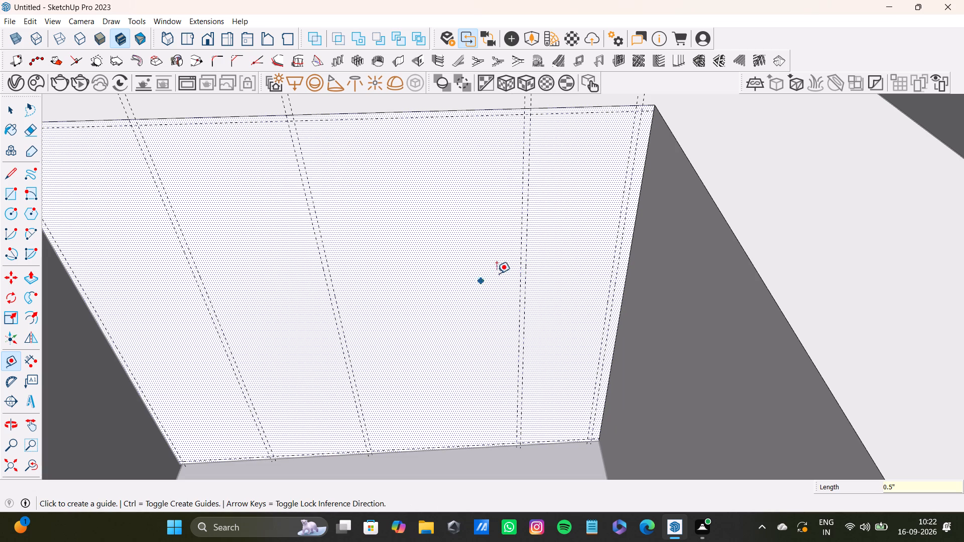
Place a vertical guide on the block's adjoining face, 1" from the corner edge shared with the inner face.
scroll(498, 274, "down", 7)
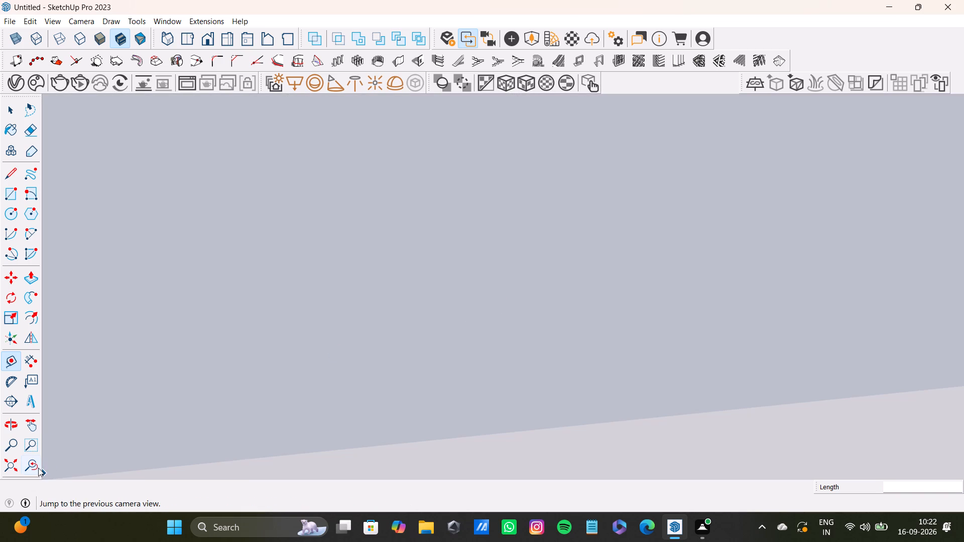
left_click(35, 468)
middle_click_drag(374, 369, 269, 433, "shift")
middle_click_drag(295, 415, 396, 413)
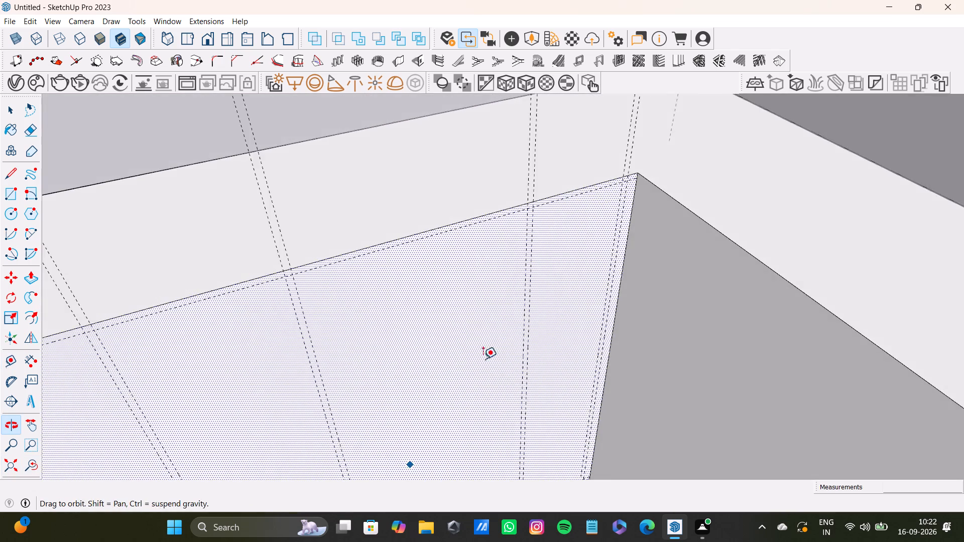
scroll(563, 275, "up", 4)
middle_click_drag(591, 220, 447, 279, "shift")
middle_click_drag(475, 282, 529, 275)
scroll(526, 219, "up", 8)
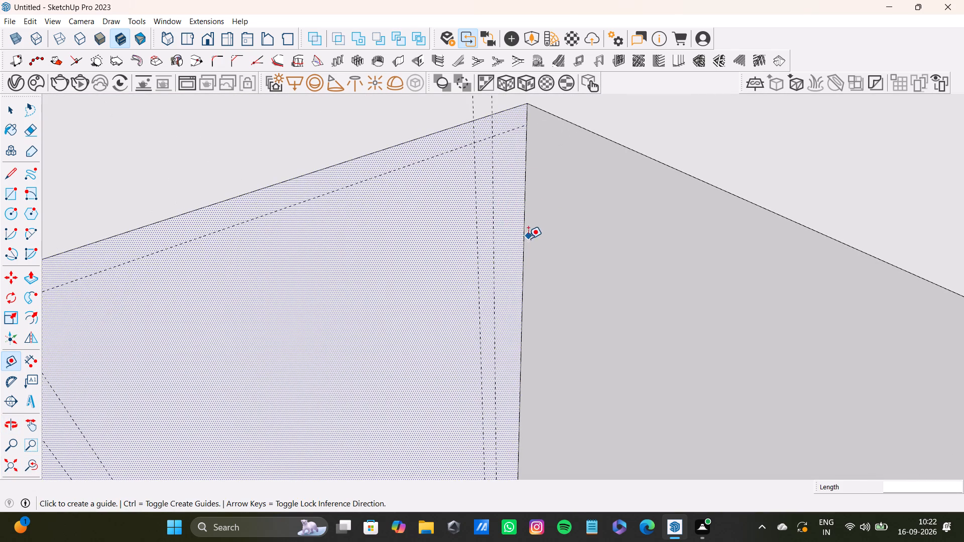
left_click(524, 246)
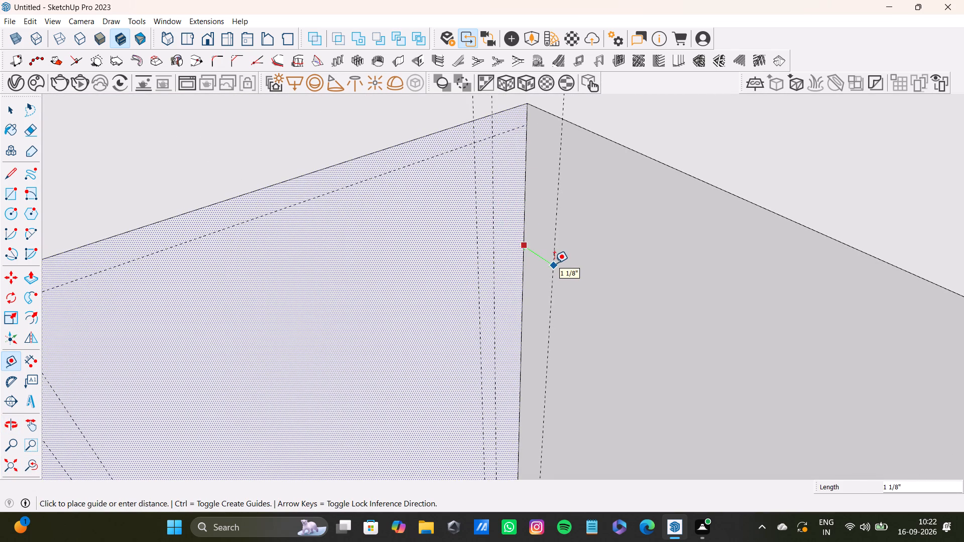
key("1")
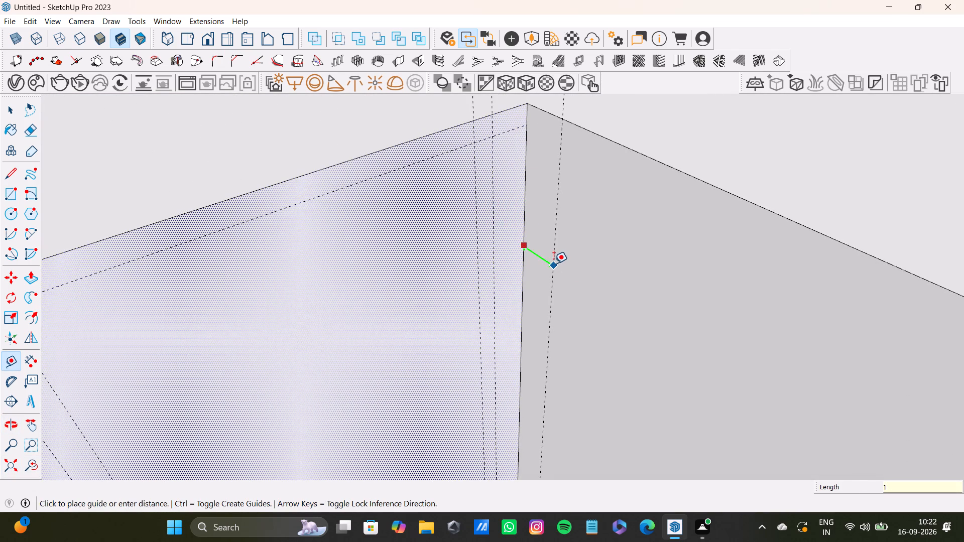
key("shift+quotedbl")
key("Return")
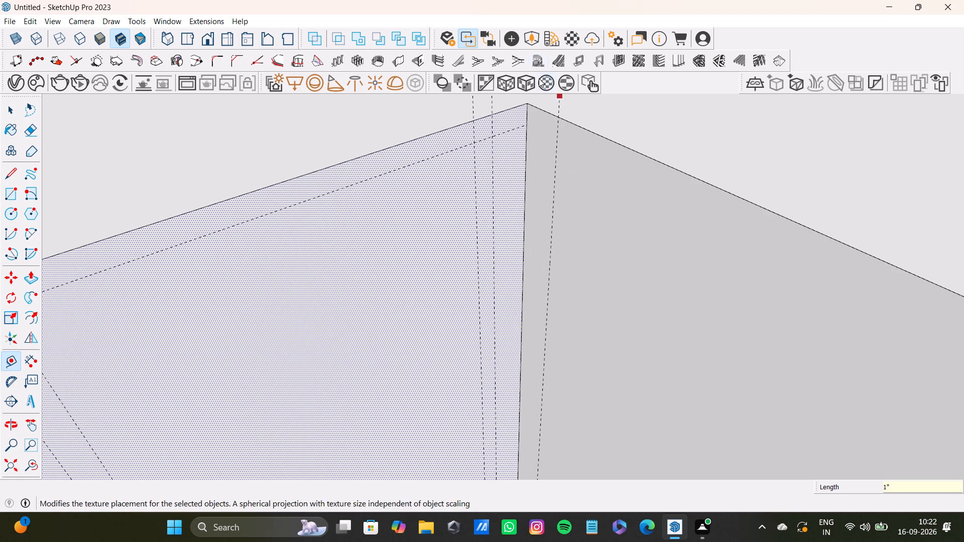
Place a guide parallel to the adjoining face's top edge, meeting the inner face's upper guide at the corner.
scroll(540, 79, "up", 14)
left_click(606, 103)
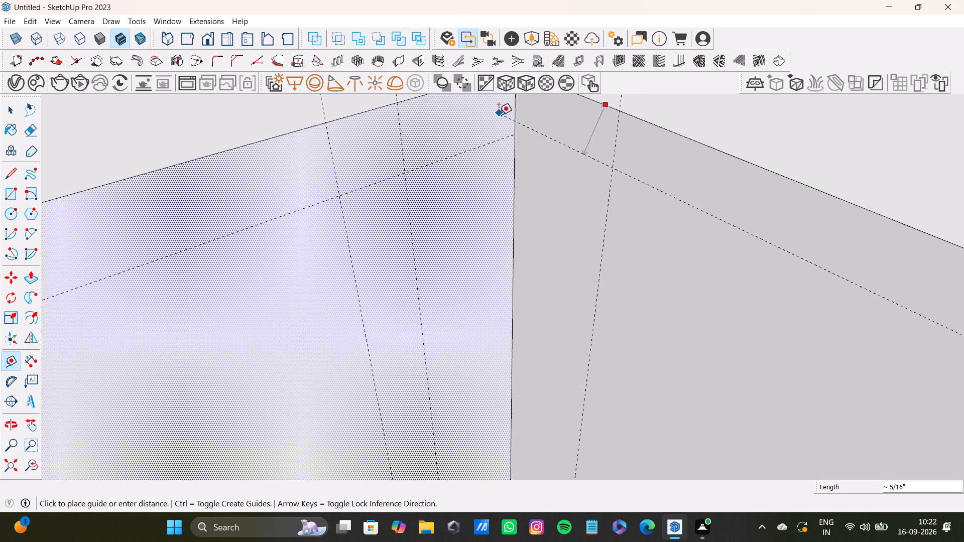
left_click(512, 133)
scroll(542, 233, "down", 9)
middle_click_drag(550, 300, 501, 158, "shift")
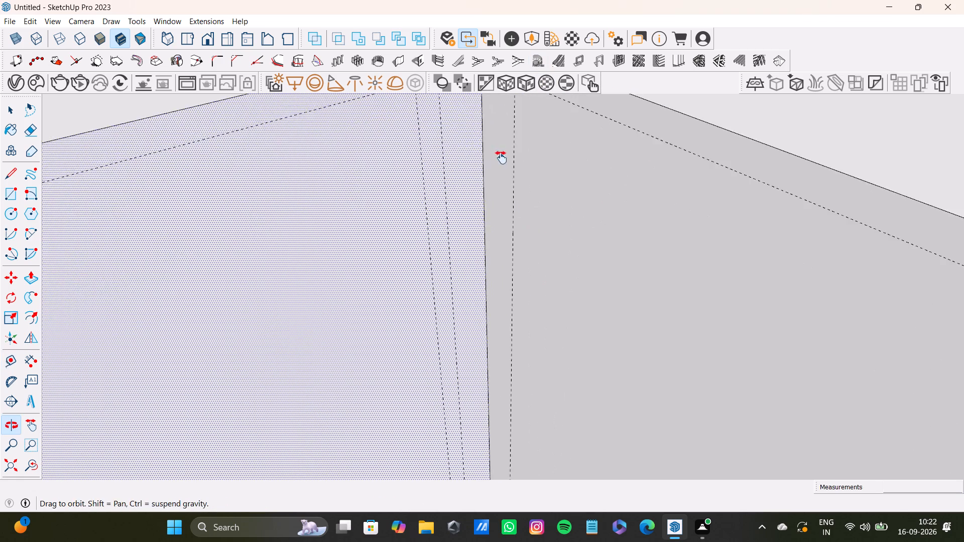
Place a parallel guide 0.5" beyond the adjoining face's vertical guide, on the side away from the shared corner edge.
middle_click_drag(501, 158, 501, 158, "shift")
scroll(523, 215, "up", 4)
left_click(506, 264)
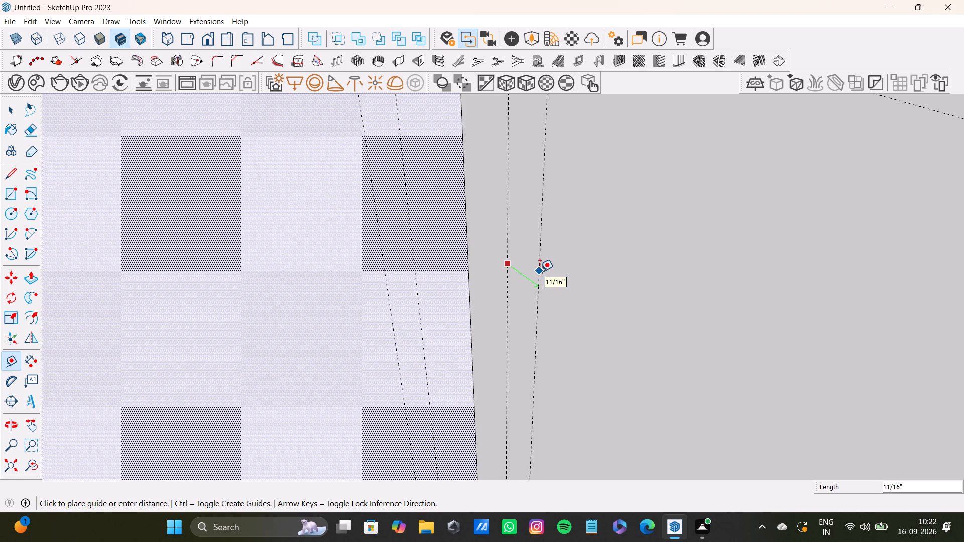
type("0.5")
key("shift+quotedbl")
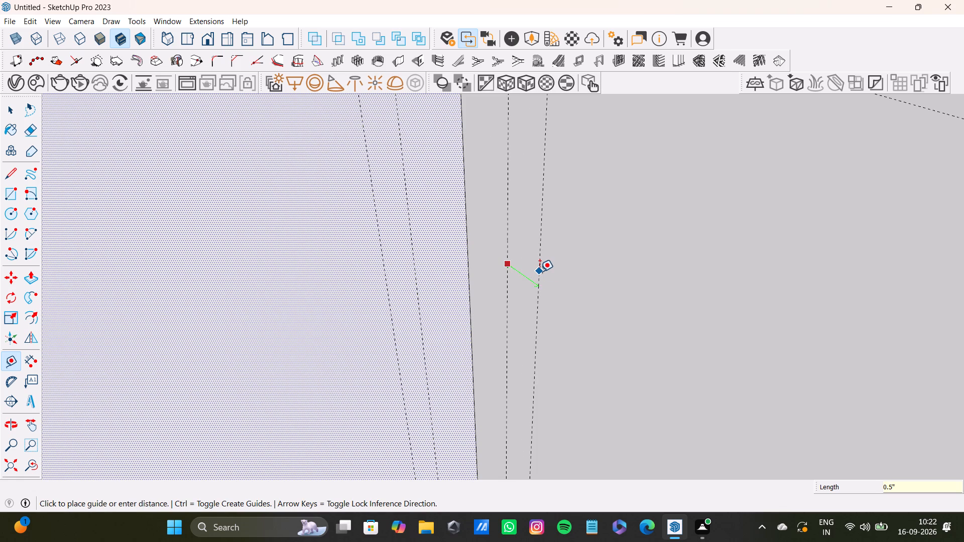
key("Return")
Place a guide 1/2" above the adjoining face's bottom edge, meeting the inner face's lower guide at the corner.
scroll(533, 315, "down", 7)
middle_click_drag(534, 402, 514, 178, "shift")
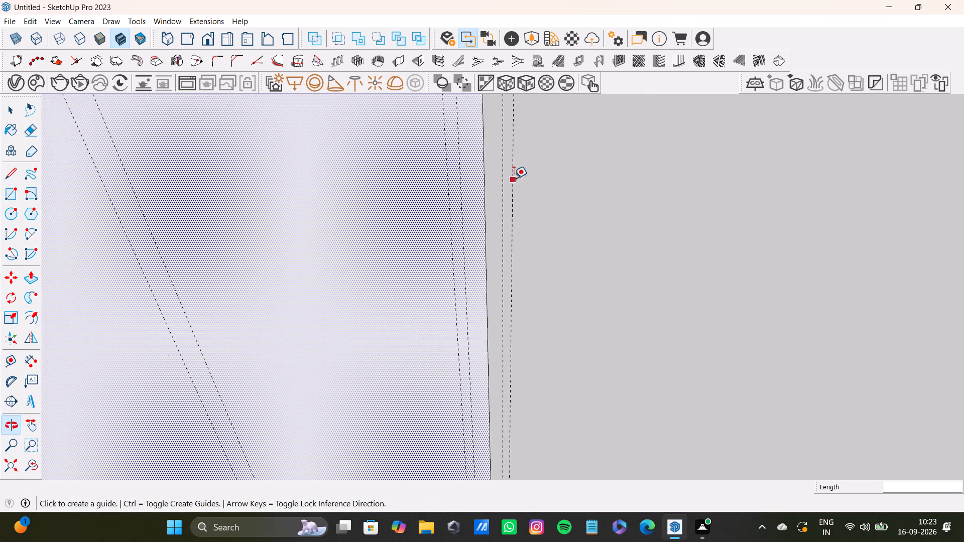
scroll(487, 541, "up", 3)
scroll(472, 395, "down", 3)
middle_click_drag(516, 436, 515, 265)
scroll(469, 445, "up", 3)
scroll(470, 445, "down", 4)
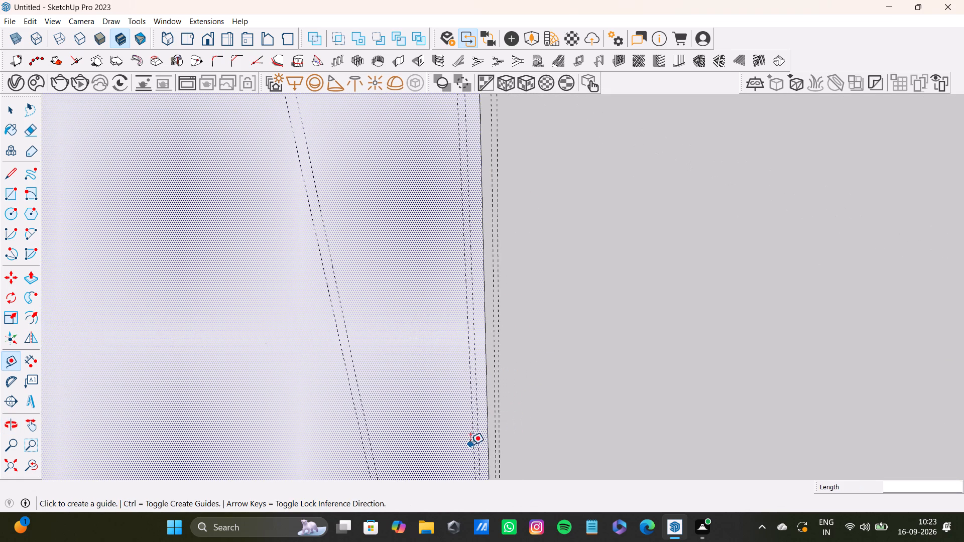
middle_click_drag(471, 444, 469, 232)
scroll(499, 297, "up", 20)
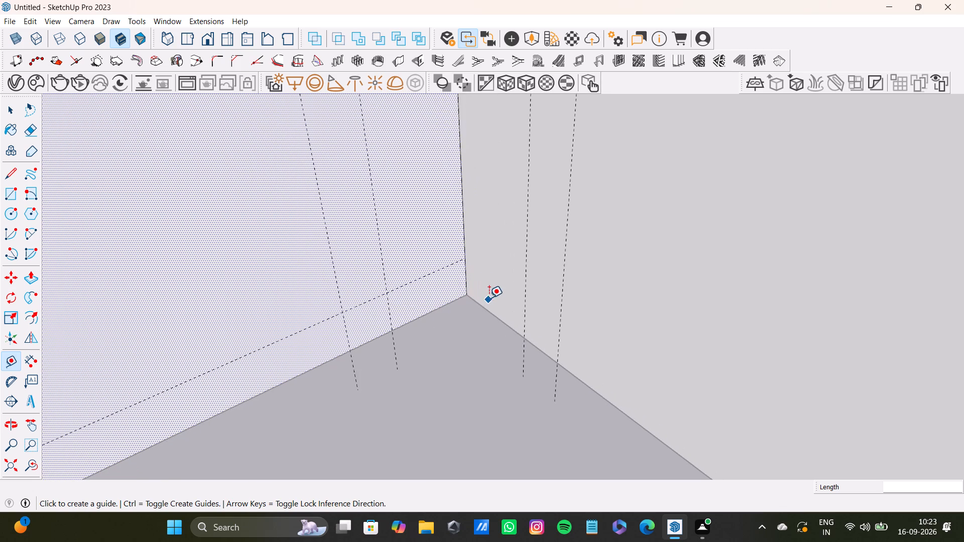
scroll(489, 298, "up", 8)
left_click(463, 314)
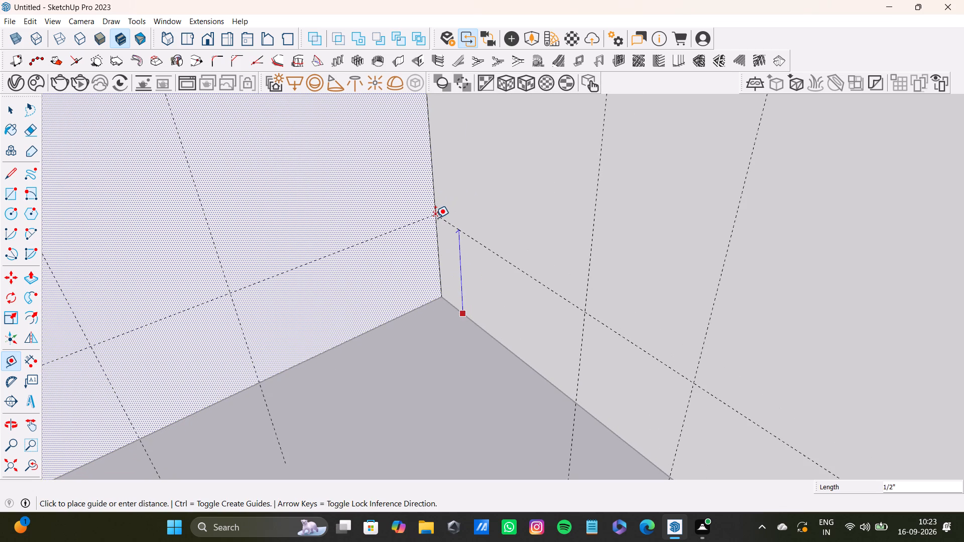
left_click(435, 215)
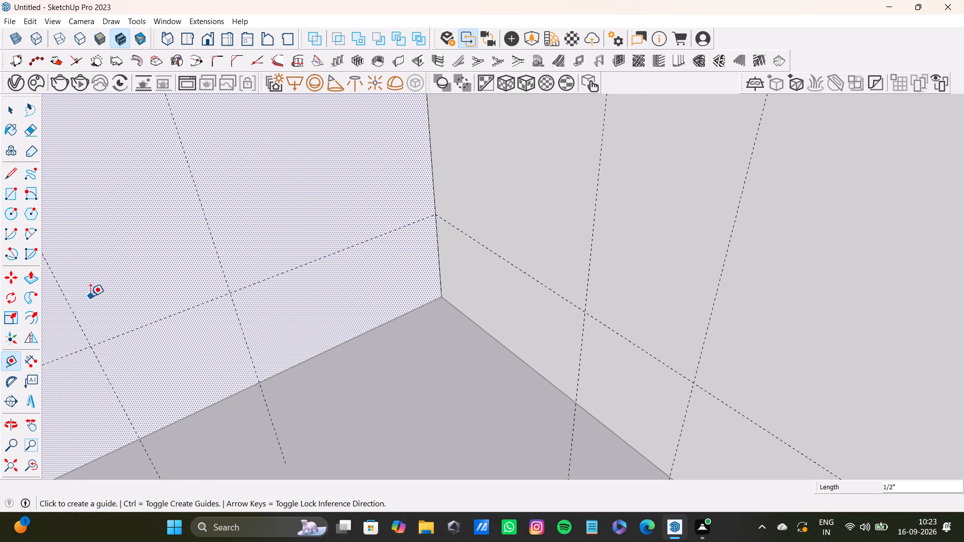
Place a vertical guide on the adjoining face about 11 1/2" from the corner pair's outer guide, plus another 0.5" farther along.
scroll(103, 303, "down", 15)
middle_click_drag(138, 327, 306, 307)
scroll(270, 339, "down", 5)
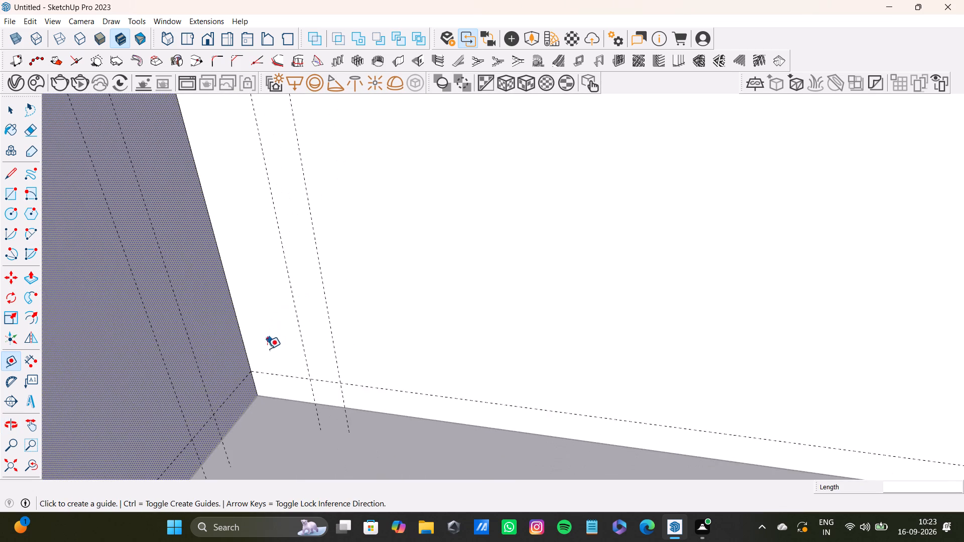
scroll(267, 349, "down", 15)
scroll(265, 357, "down", 13)
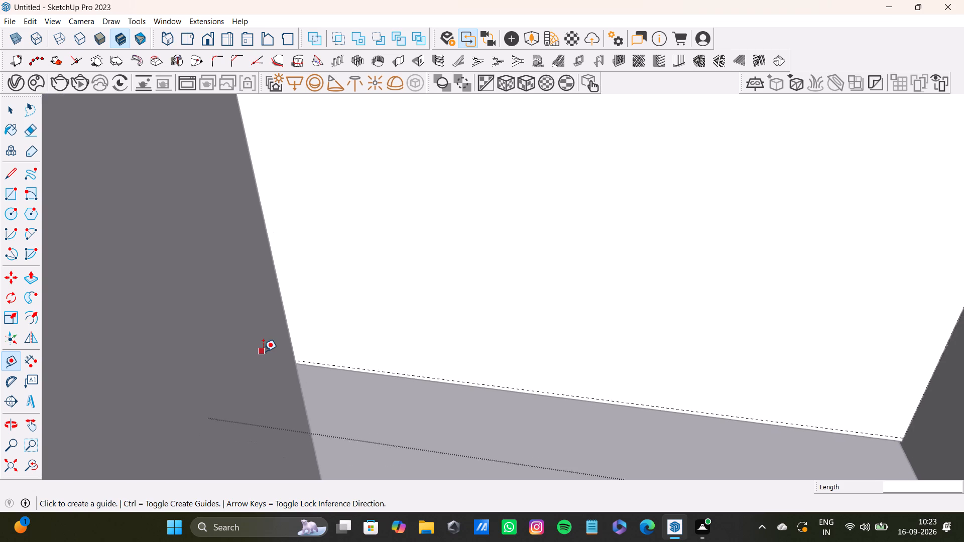
middle_click_drag(417, 302, 318, 459)
scroll(104, 257, "up", 8)
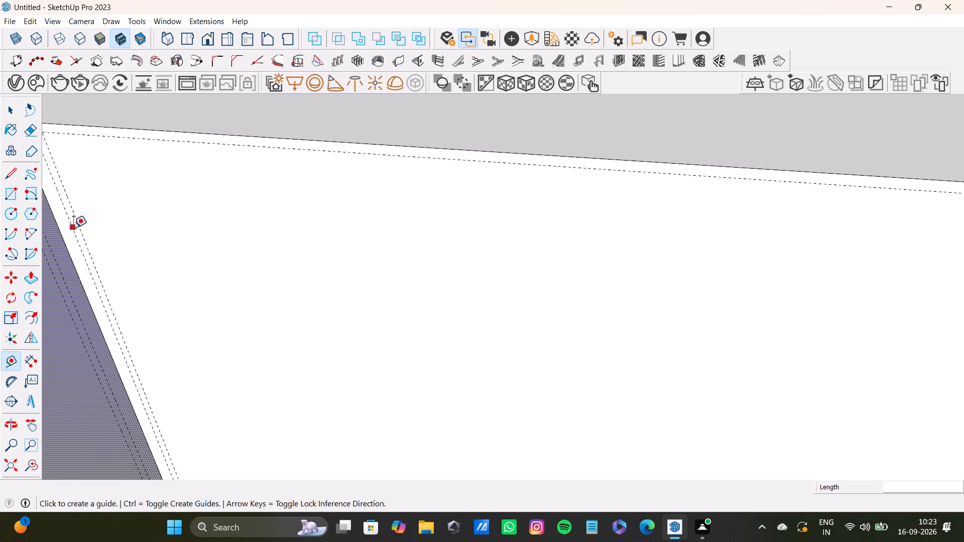
scroll(73, 227, "up", 1)
left_click_drag(88, 240, 93, 241)
scroll(348, 259, "down", 7)
middle_click_drag(332, 270, 325, 310)
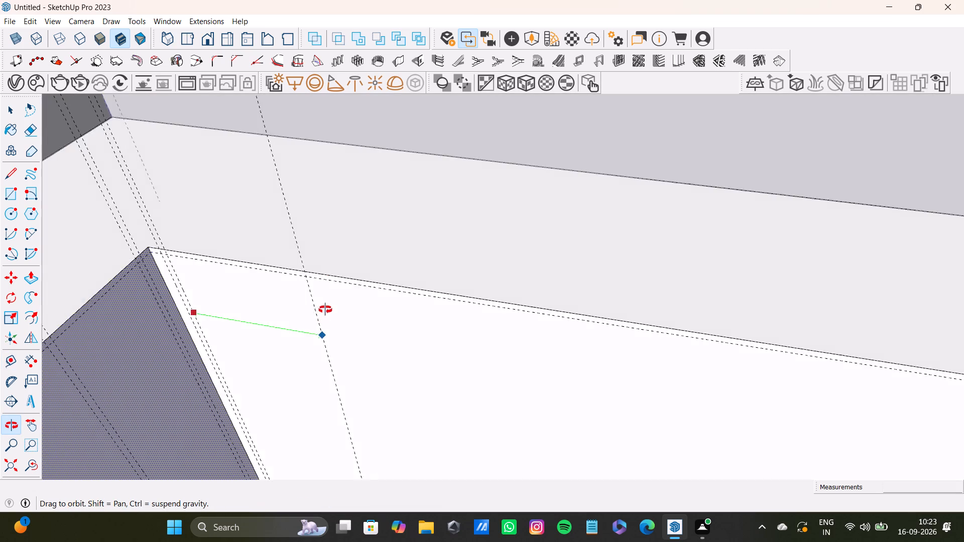
middle_click_drag(325, 310, 326, 248)
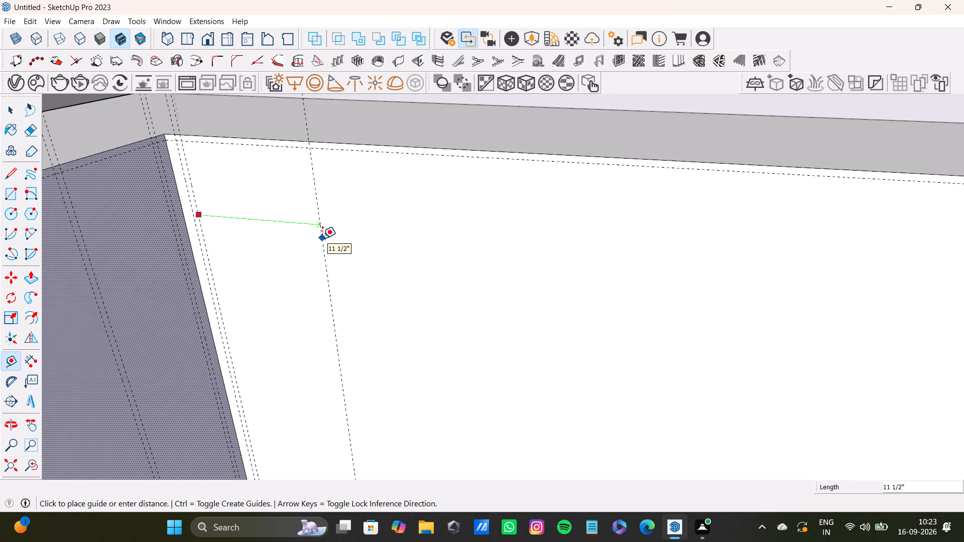
left_click(322, 238)
left_click(324, 254)
type("0.5")
key("shift+quotedbl")
key("Return")
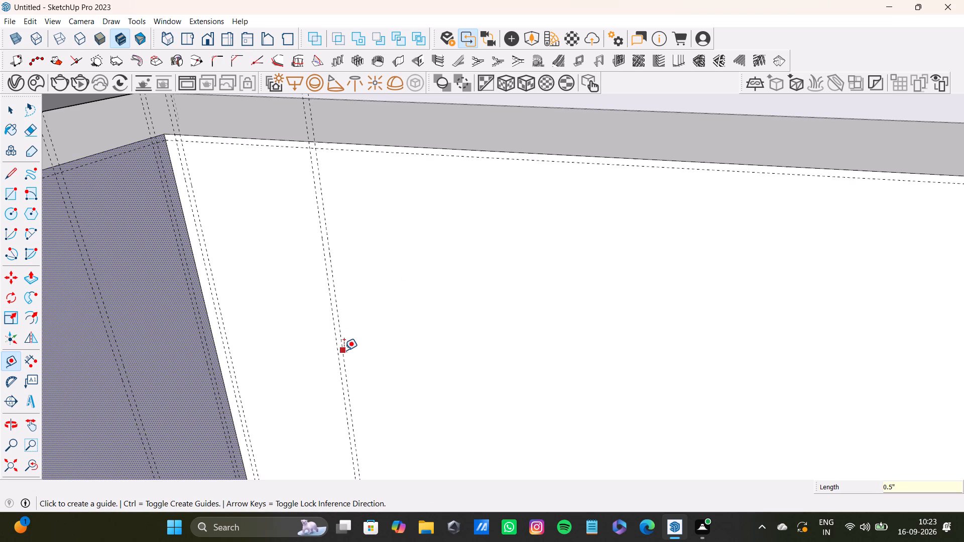
Place a second vertical division guide farther along the adjoining face, offset from the first division pair, plus another 0.5" beyond it.
left_click(344, 350)
scroll(599, 349, "down", 8)
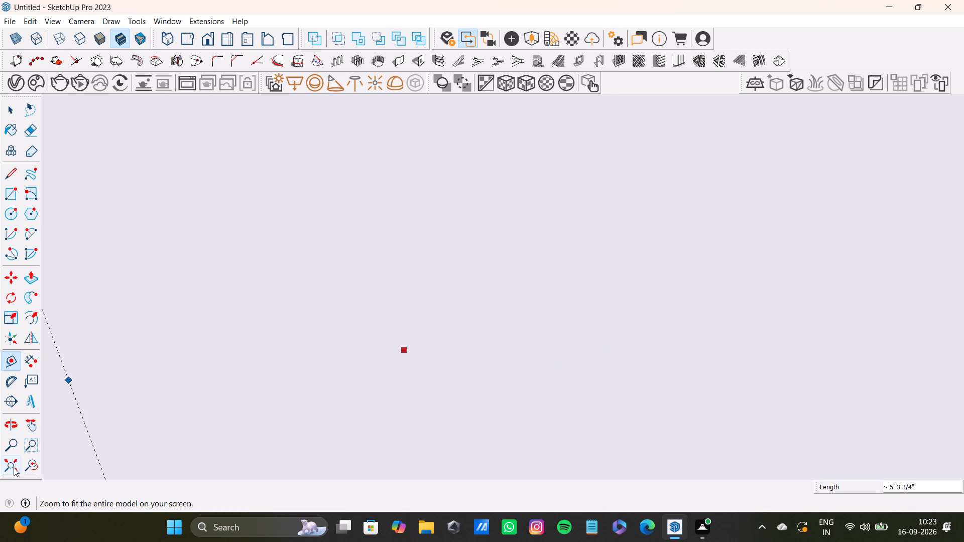
left_click(29, 464)
left_click(12, 464)
middle_click_drag(523, 297, 506, 413)
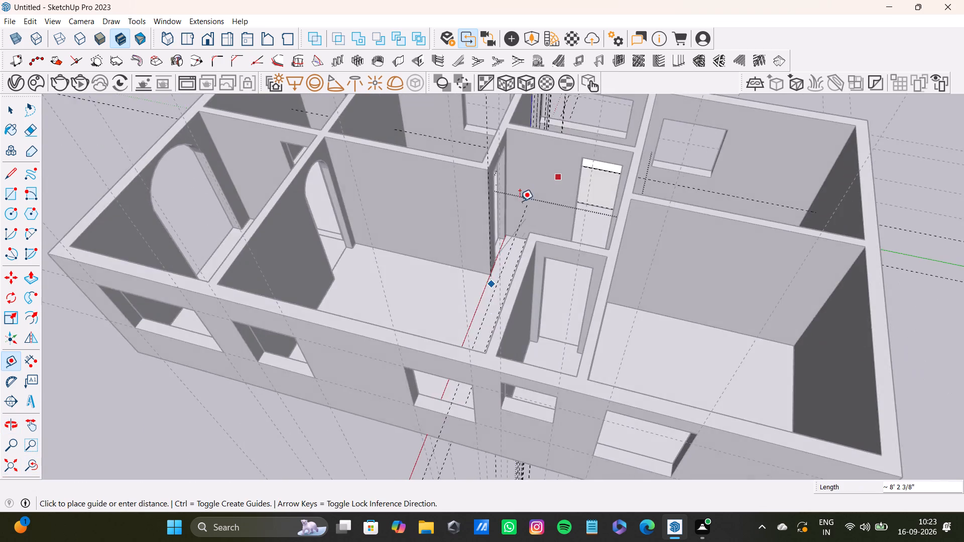
scroll(521, 200, "up", 6)
middle_click_drag(540, 179, 395, 392, "shift")
scroll(421, 347, "up", 13)
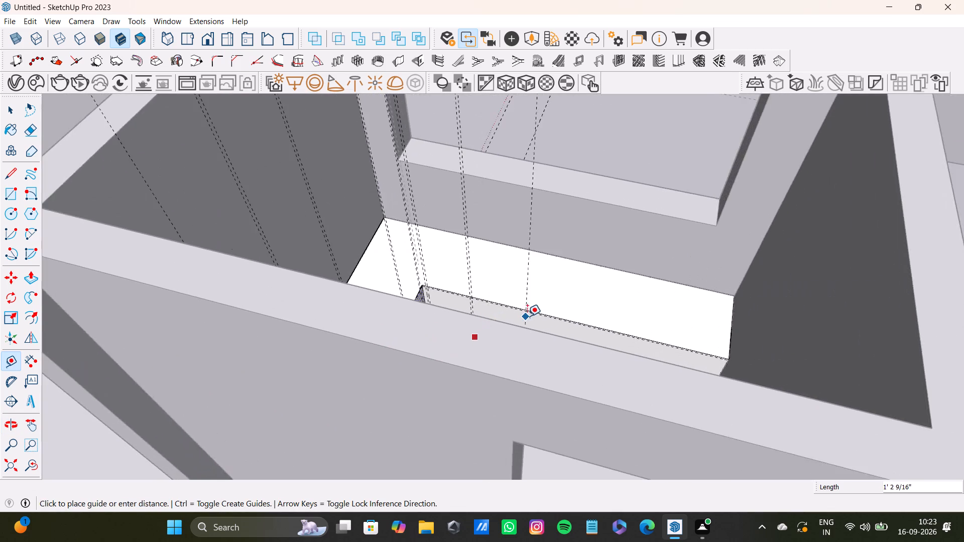
scroll(527, 316, "up", 3)
middle_click_drag(580, 336, 472, 343)
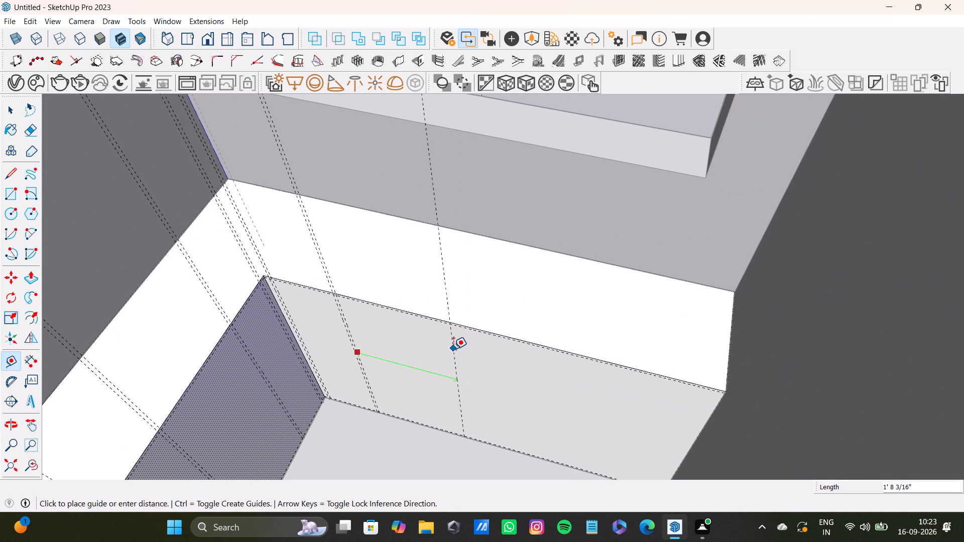
left_click(444, 348)
left_click(444, 356)
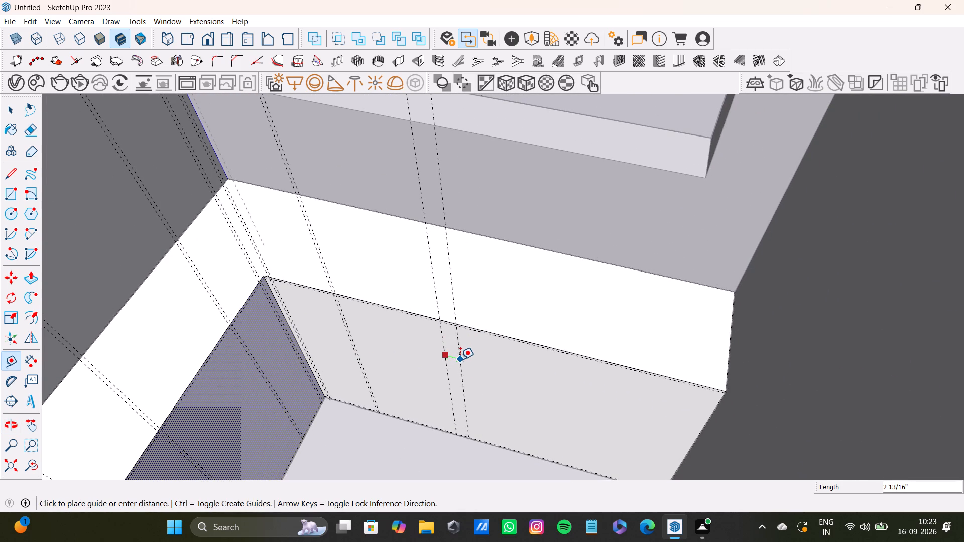
type("0.5")
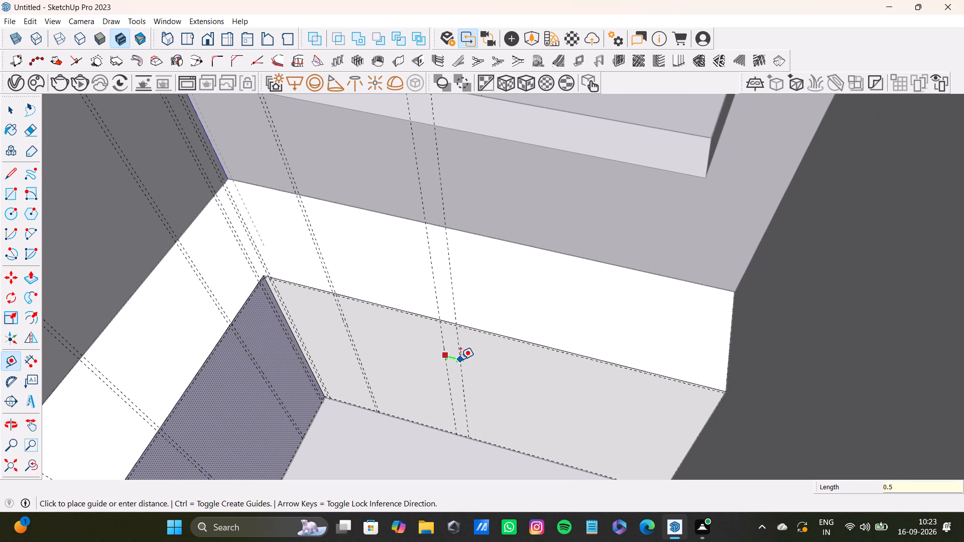
key("shift+quotedbl")
key("Return")
Place a third vertical division guide just over 1' beyond the second pair on the adjoining face, plus another 0.5" farther along.
scroll(473, 358, "up", 3)
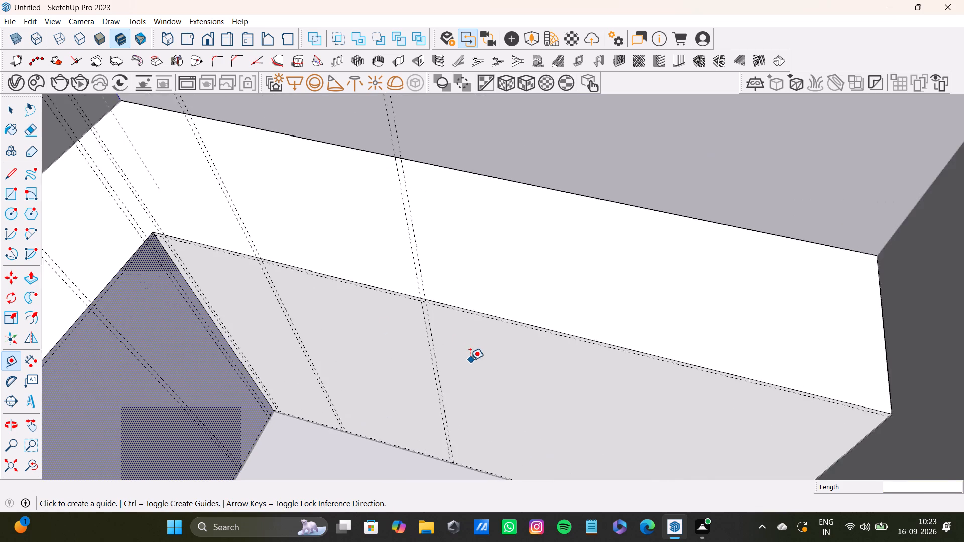
scroll(470, 360, "up", 6)
left_click(429, 372)
scroll(635, 429, "down", 6)
middle_click_drag(631, 430, 623, 404, "shift")
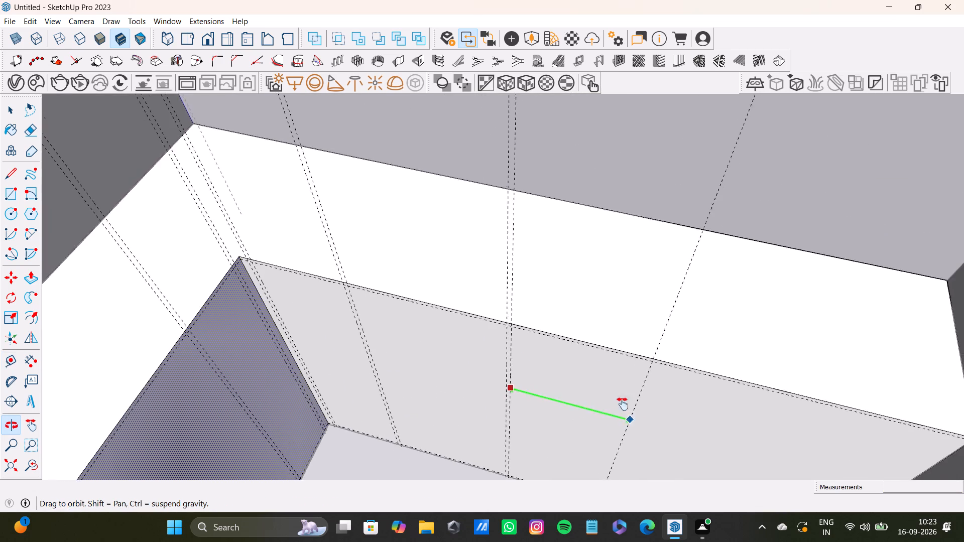
middle_click_drag(623, 404, 534, 254, "shift")
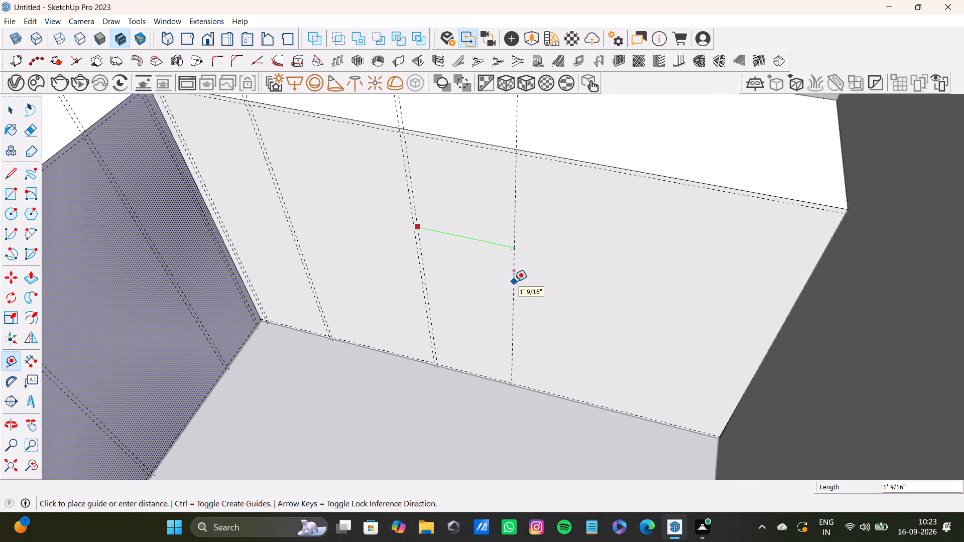
left_click(521, 282)
left_click(519, 298)
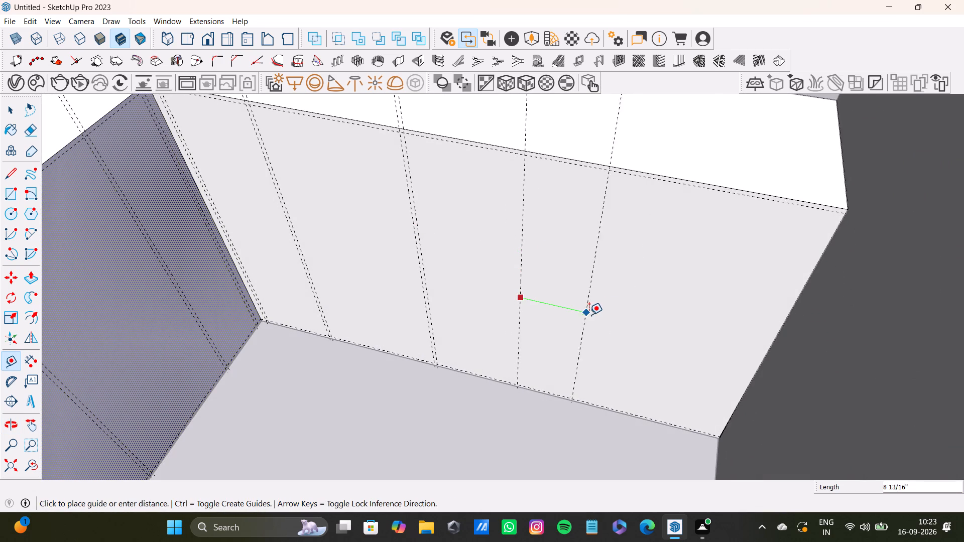
type("0.5")
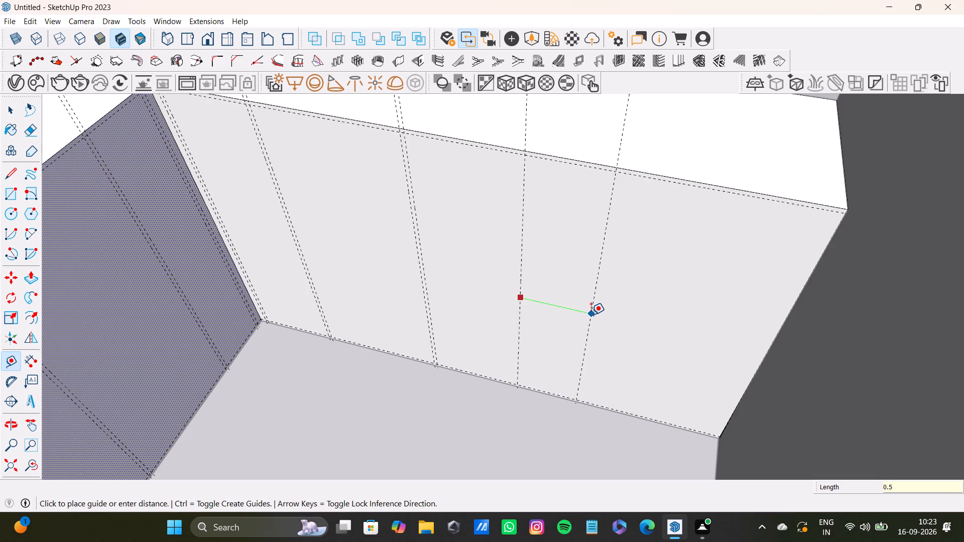
key("shift+quotedbl")
key("Return")
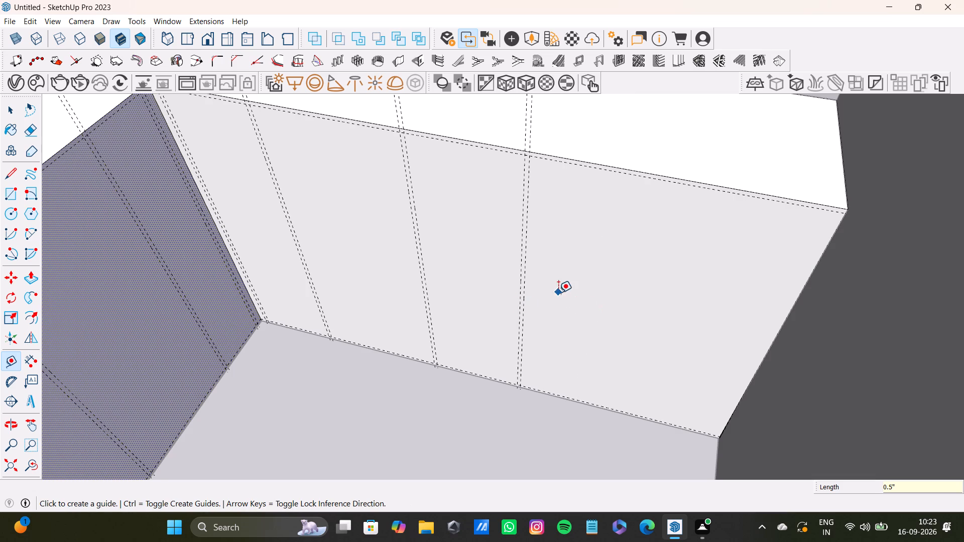
Place a vertical guide 1" inward from the adjoining face's far edge, plus another 0.5" further inward.
scroll(541, 302, "up", 6)
scroll(621, 335, "down", 8)
middle_click_drag(663, 328, 526, 326, "shift")
middle_click_drag(561, 331, 598, 325)
scroll(681, 289, "up", 7)
left_click(686, 290)
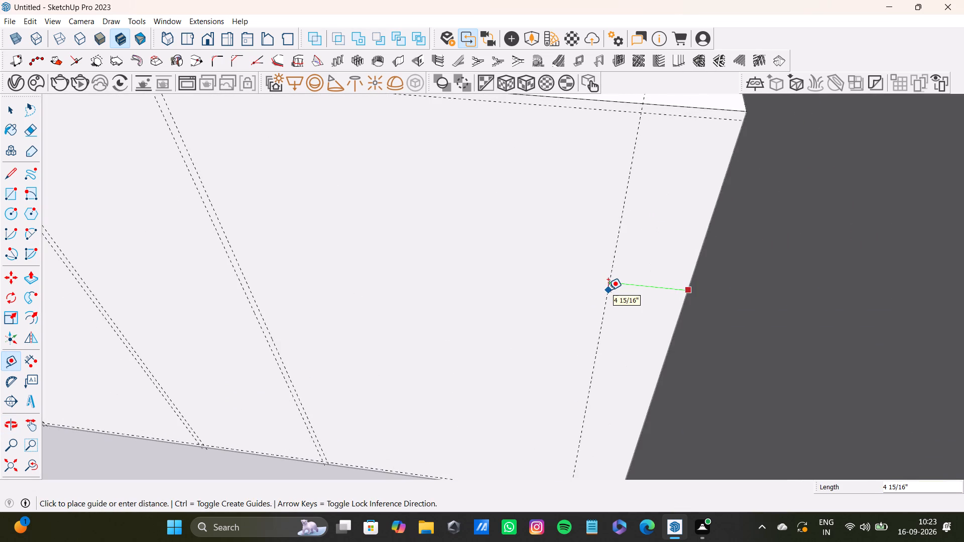
key("1")
key("shift+quotedbl")
key("Return")
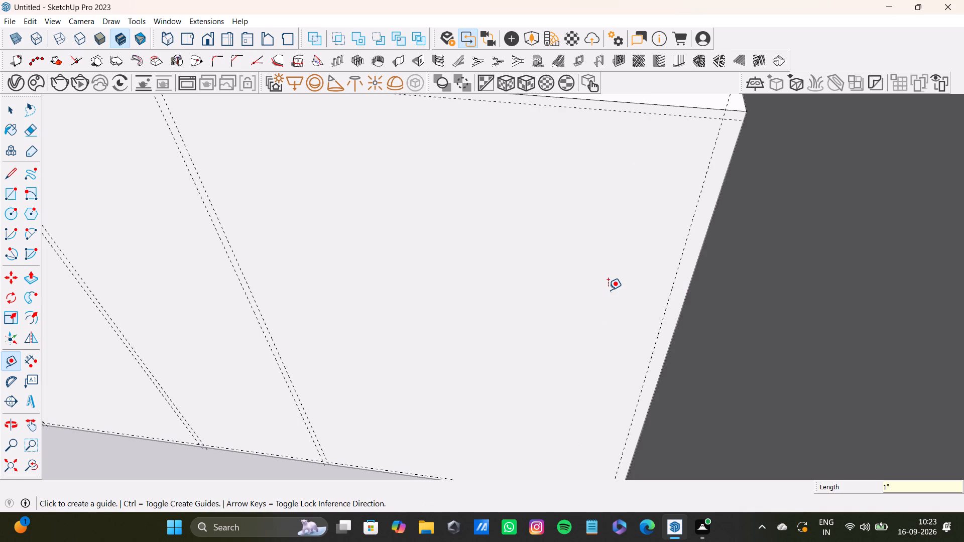
left_click_drag(657, 334, 649, 334)
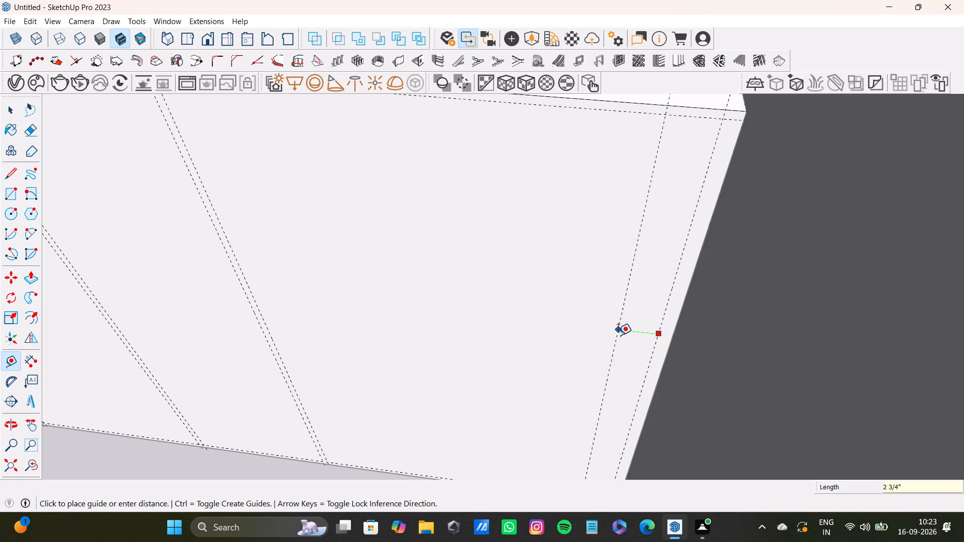
type("0.5\"")
key("Return")
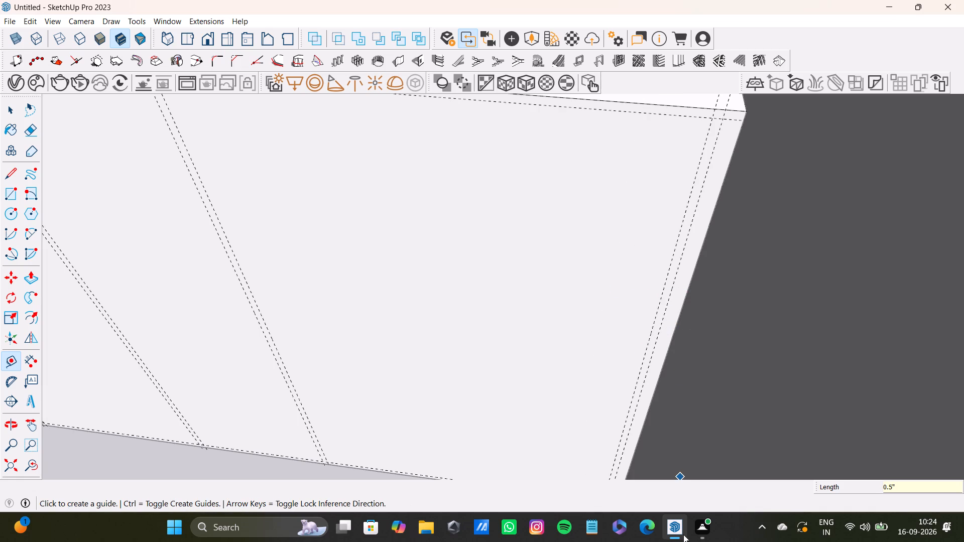
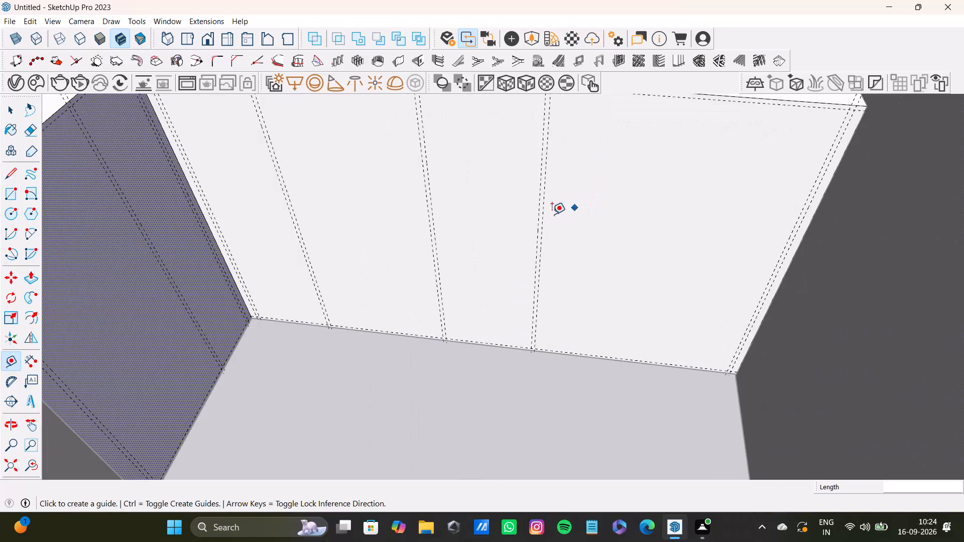
Place a fourth vertical division guide about 1' 4 1/4" beyond the third pair on the adjoining face, plus another 0.5" back toward that pair.
left_click(542, 243)
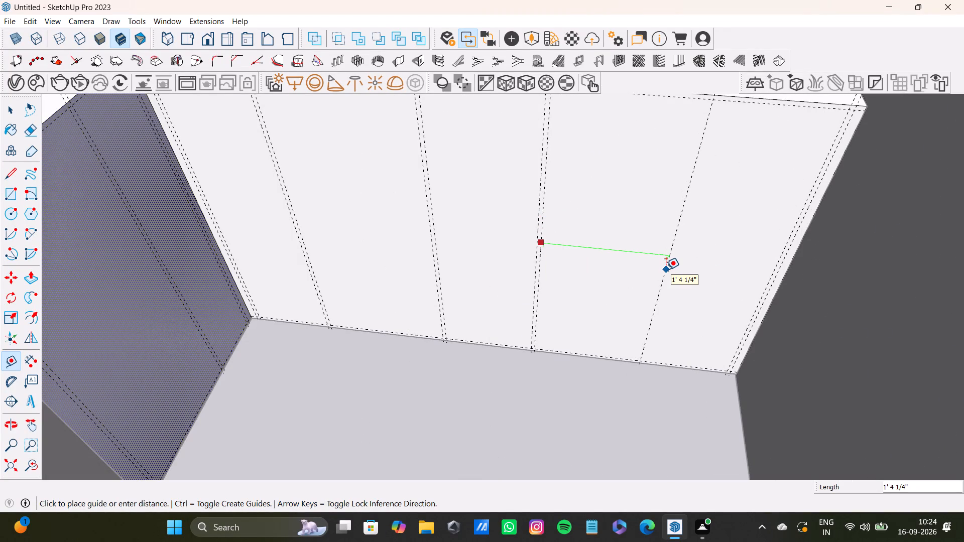
left_click(666, 269)
scroll(666, 269, "down", 3)
middle_click_drag(668, 269, 640, 273, "shift")
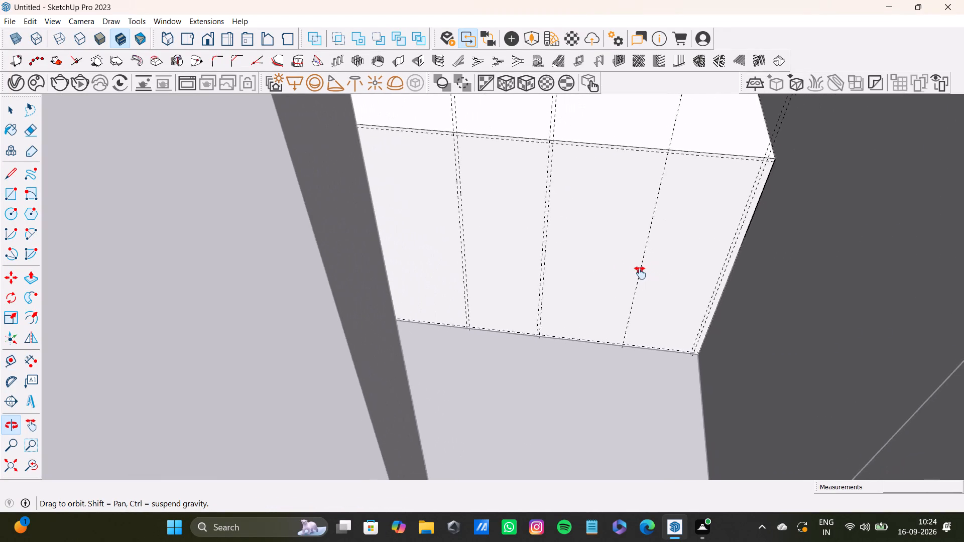
middle_click_drag(640, 273, 566, 287, "shift")
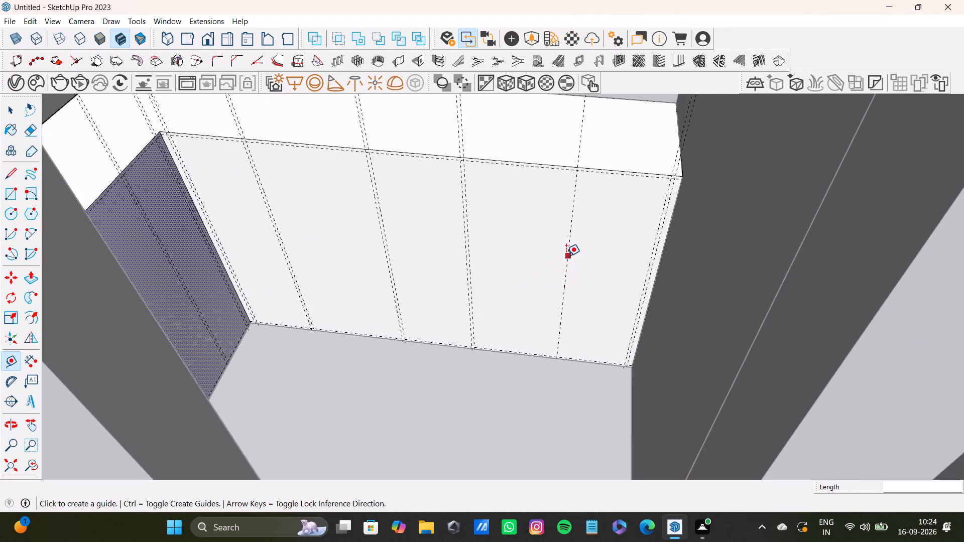
scroll(566, 256, "up", 4)
left_click(567, 255)
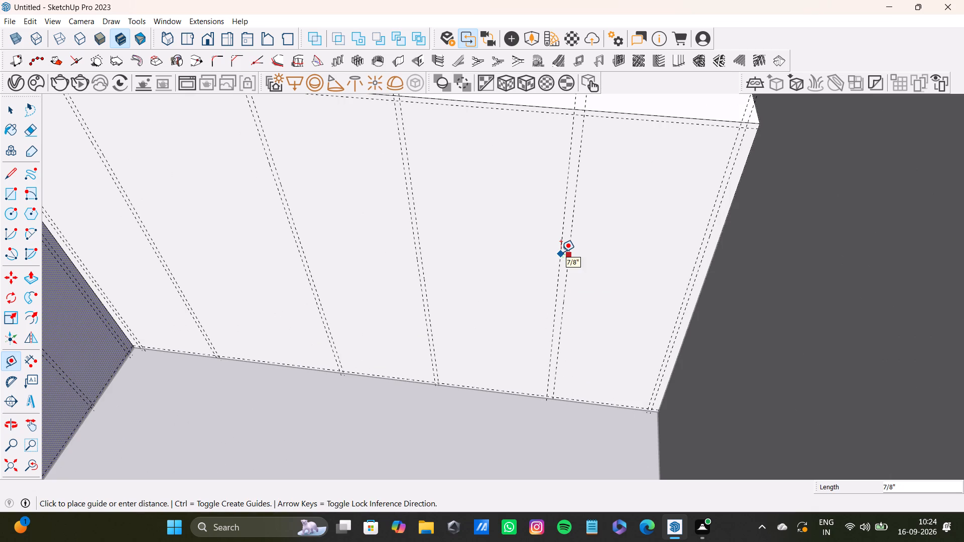
type("0.5")
key("shift+quotedbl")
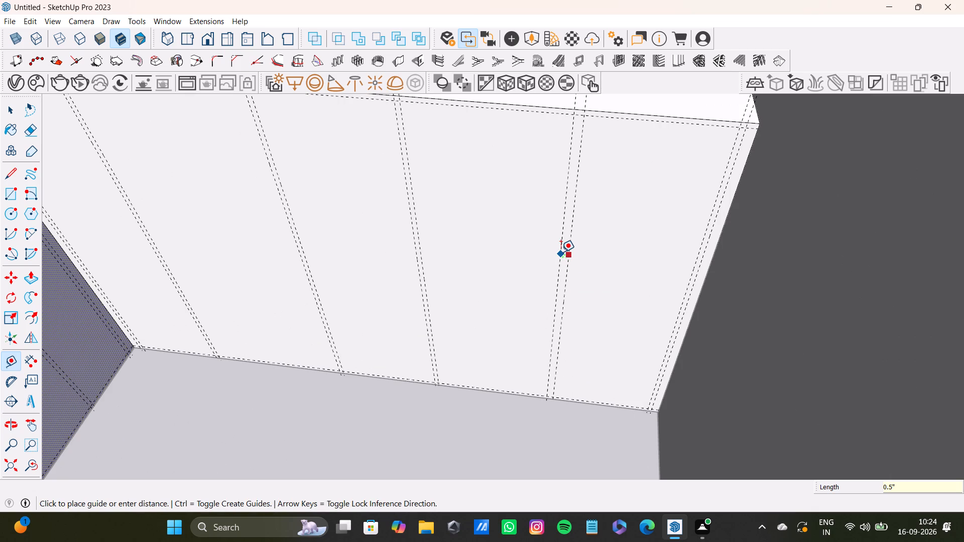
key("Return")
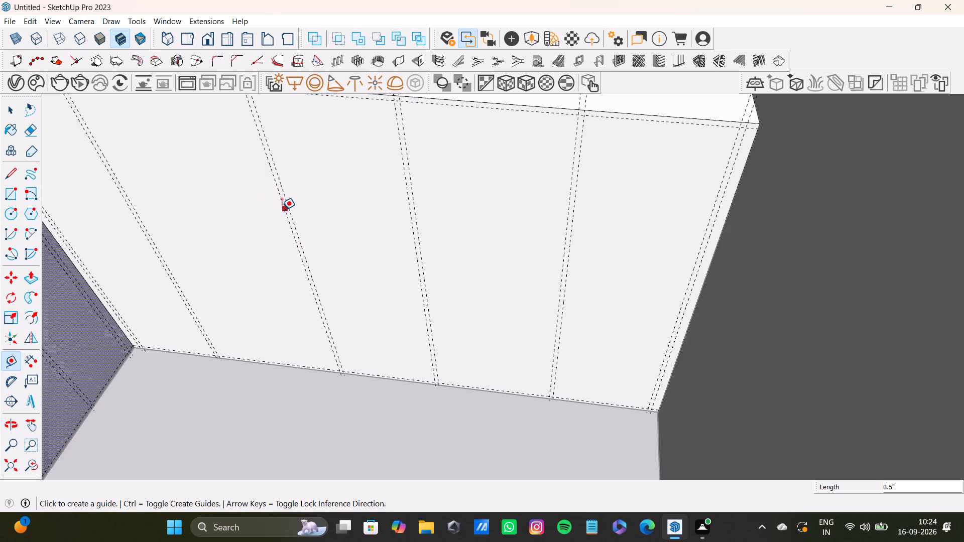
Draw a rectangle about 3' 8 1/4" by 10 5/8" in the selected inner face's end bay farthest from the corner, snapping to the guides.
scroll(355, 236, "down", 4)
middle_click_drag(348, 246, 454, 302, "shift")
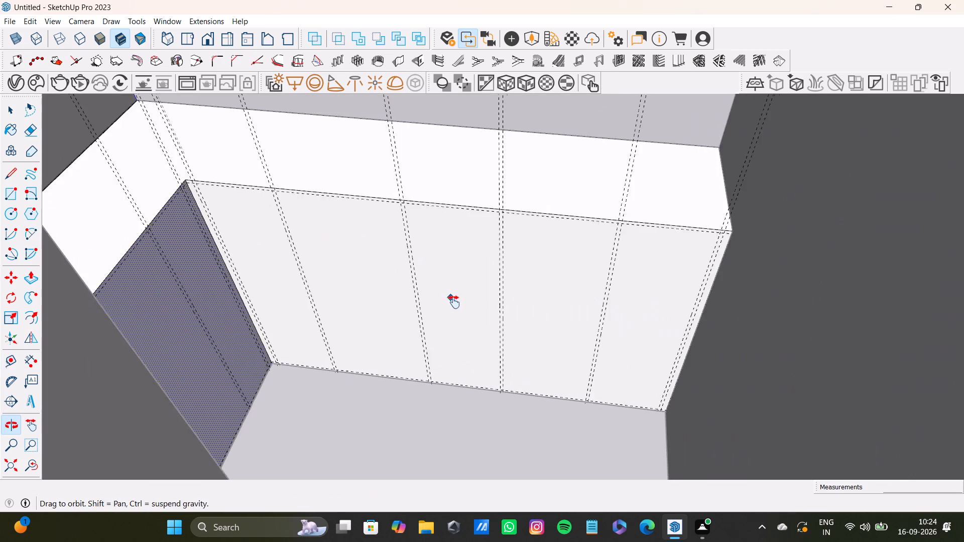
middle_click_drag(454, 302, 455, 304, "shift")
middle_click_drag(464, 301, 175, 363)
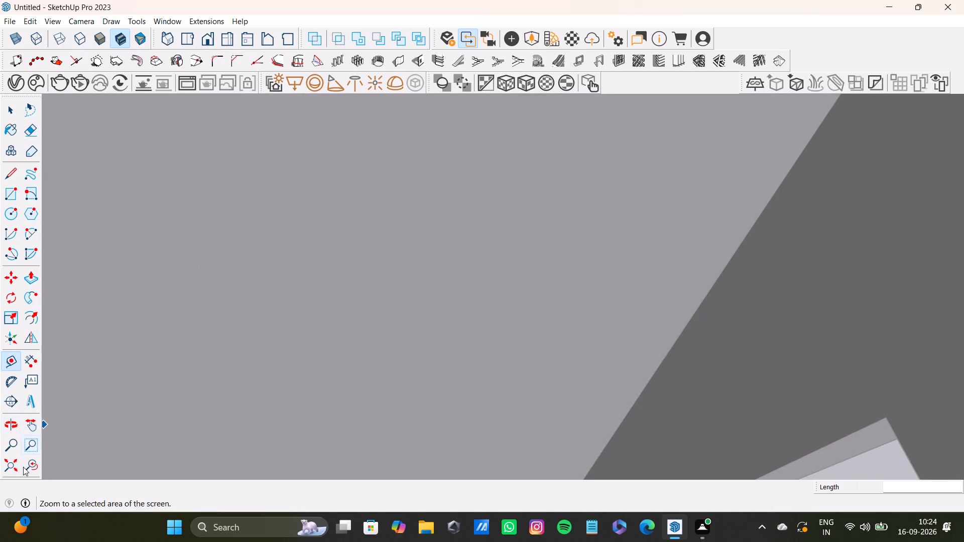
left_click(36, 464)
left_click(10, 466)
middle_click_drag(332, 294, 386, 440, "shift")
scroll(660, 330, "up", 1)
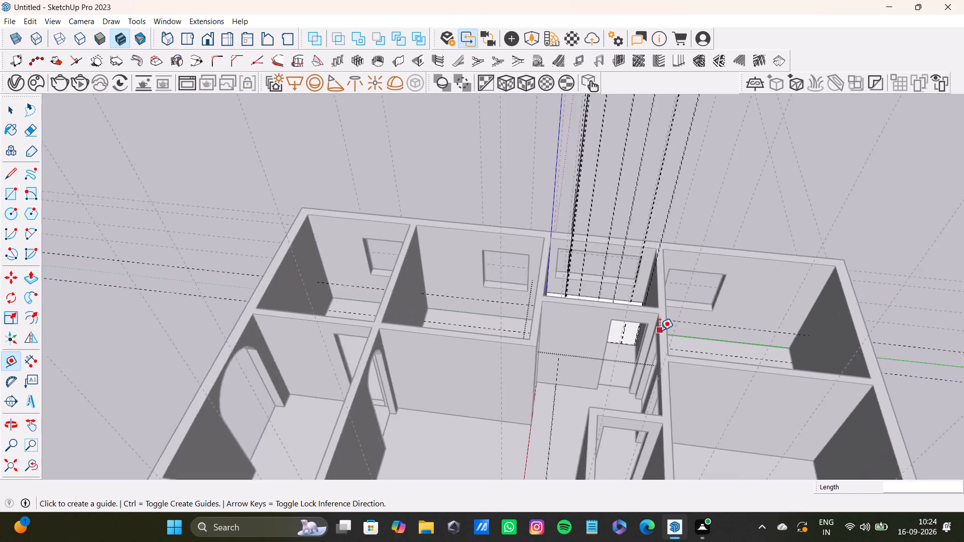
scroll(660, 330, "up", 18)
middle_click_drag(654, 270, 394, 353)
scroll(385, 322, "up", 3)
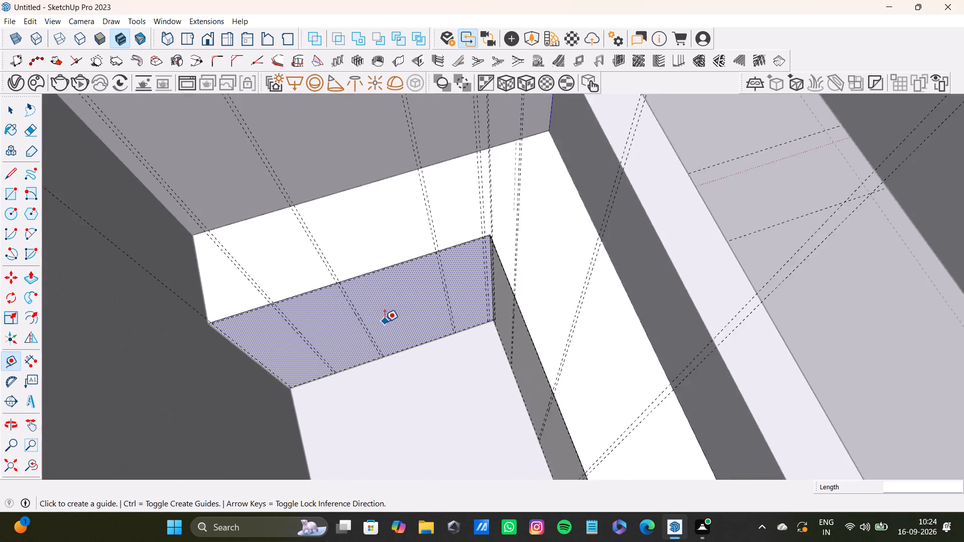
scroll(385, 322, "up", 6)
middle_click_drag(394, 324, 360, 288)
left_click(6, 197)
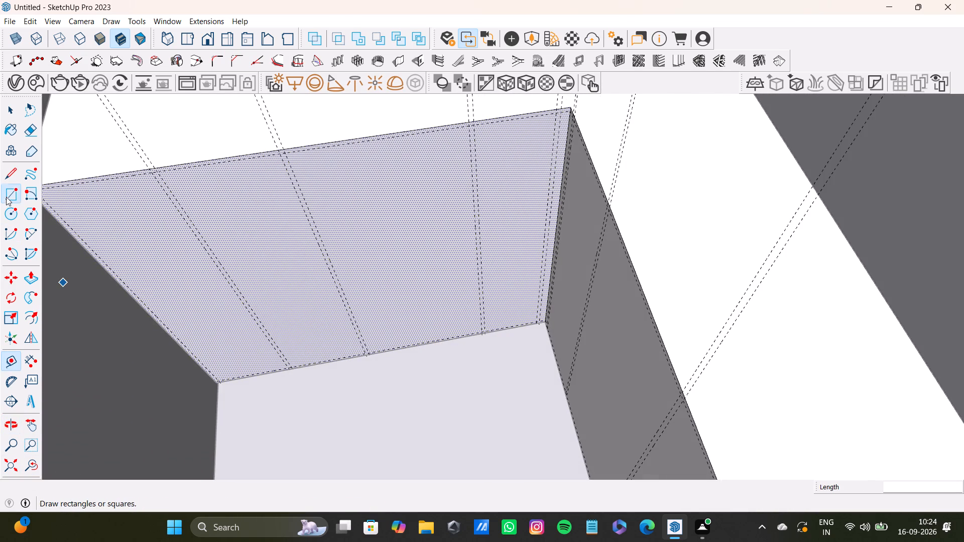
scroll(259, 209, "up", 4)
middle_click_drag(208, 219, 520, 222, "shift")
scroll(287, 217, "up", 6)
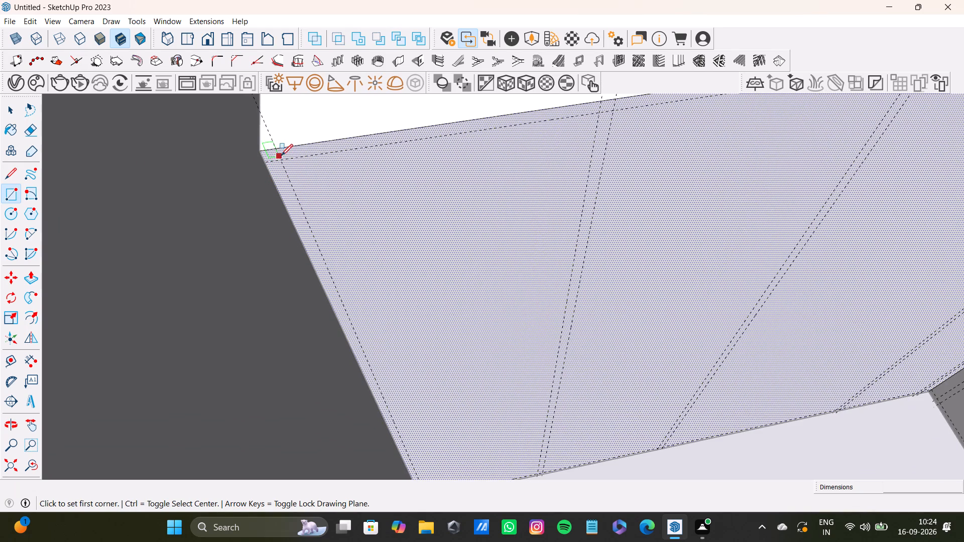
left_click(281, 159)
scroll(475, 287, "down", 3)
middle_click_drag(488, 318, 448, 214, "shift")
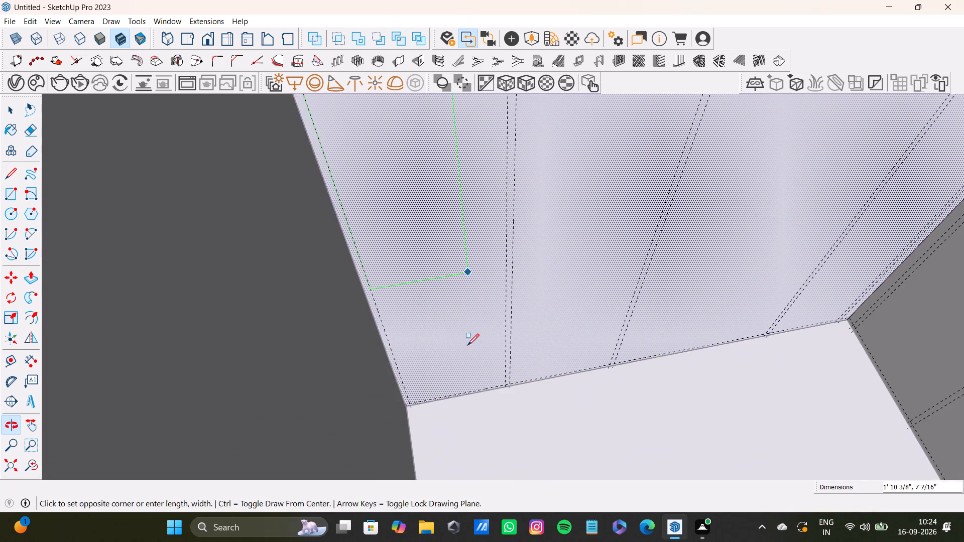
scroll(476, 371, "up", 2)
middle_click_drag(479, 367, 449, 294)
scroll(449, 294, "up", 1)
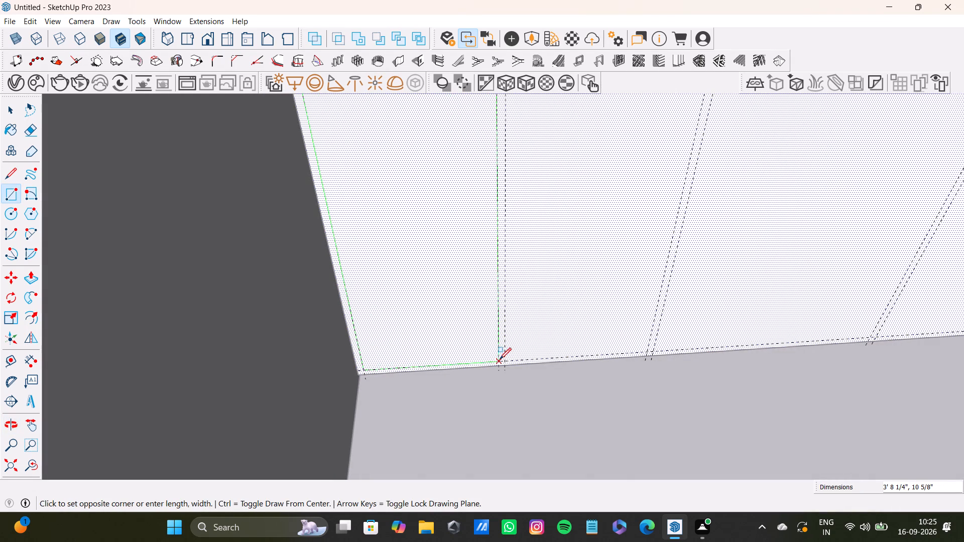
left_click(501, 360)
Draw a full-height rectangle in the second bay of the selected face, between the first and second vertical guide pairs.
scroll(471, 332, "down", 5)
middle_click_drag(470, 284, 391, 468, "shift")
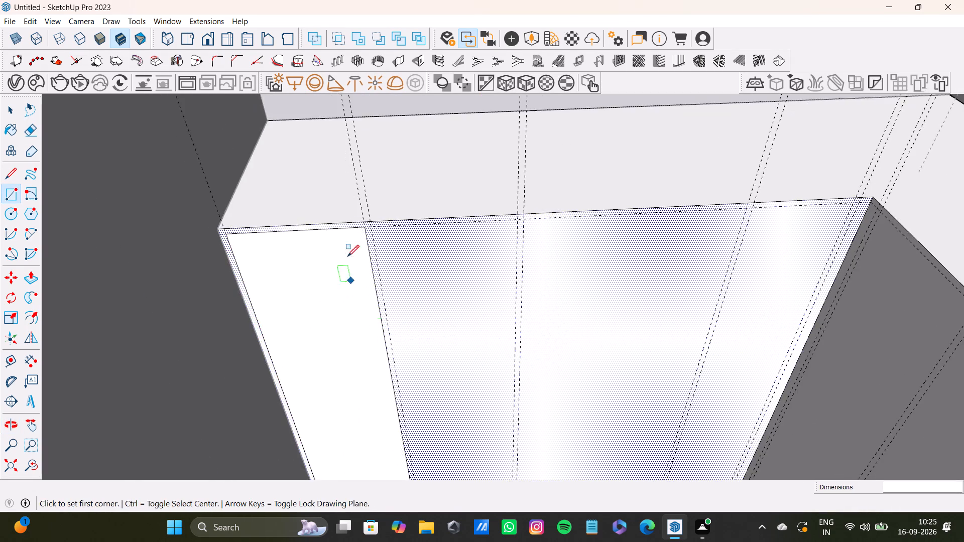
scroll(358, 229, "up", 7)
left_click(378, 228)
scroll(539, 384, "down", 4)
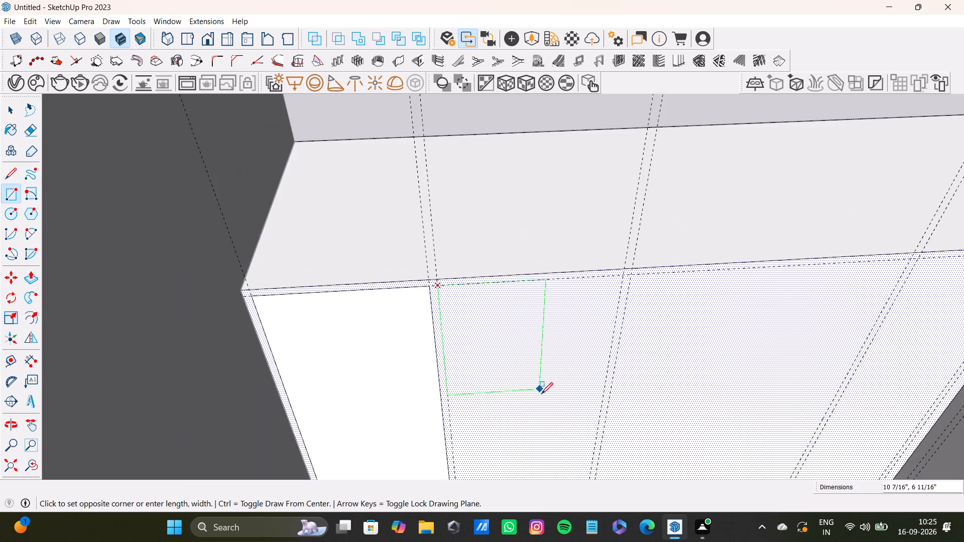
middle_click_drag(543, 394, 509, 264, "shift")
scroll(528, 370, "down", 3)
middle_click_drag(528, 392, 509, 256, "shift")
scroll(508, 328, "up", 6)
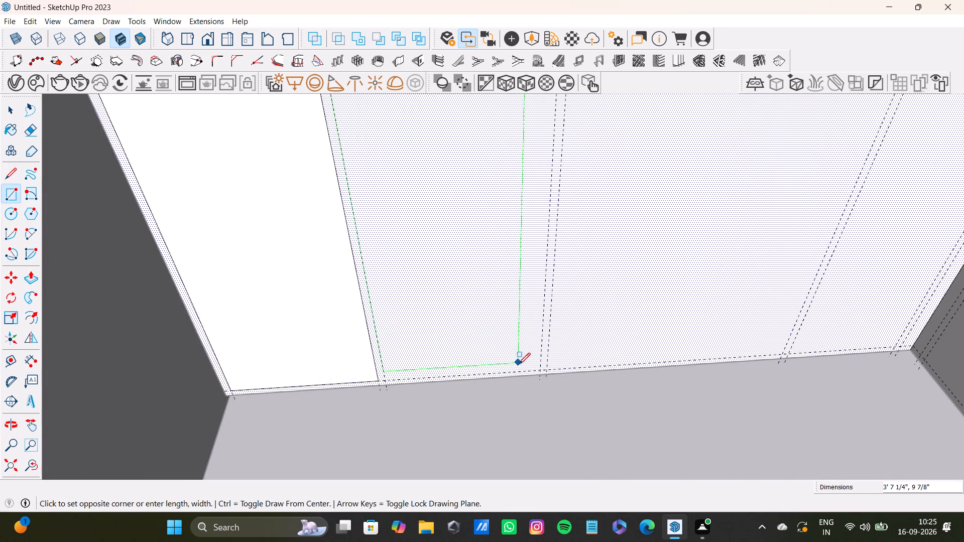
left_click(539, 371)
Place a horizontal guide about 7 3/4" below the selected face's upper border guide, plus another 0.5" below it.
scroll(460, 309, "down", 8)
middle_click_drag(441, 229, 379, 422, "shift")
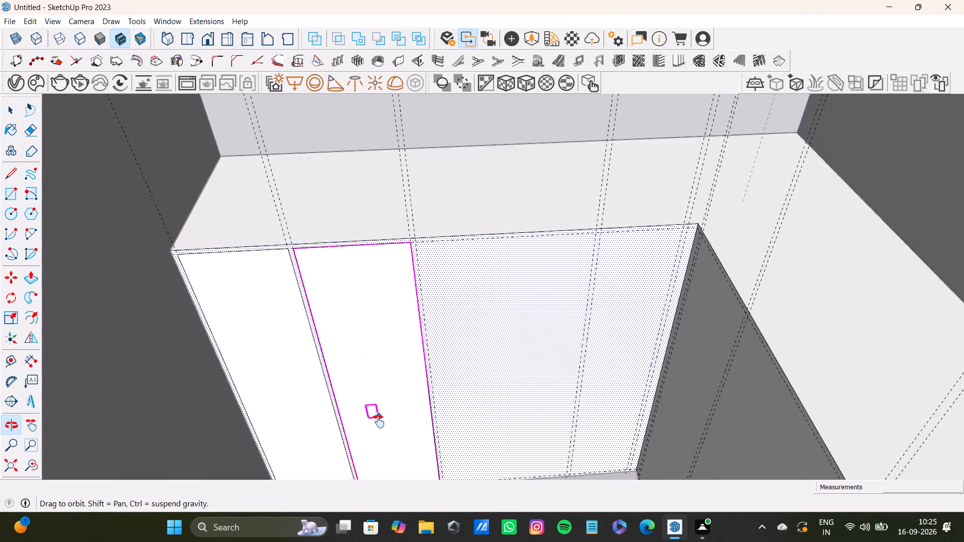
middle_click_drag(379, 422, 387, 416, "shift")
scroll(435, 300, "up", 3)
key("space")
key("t")
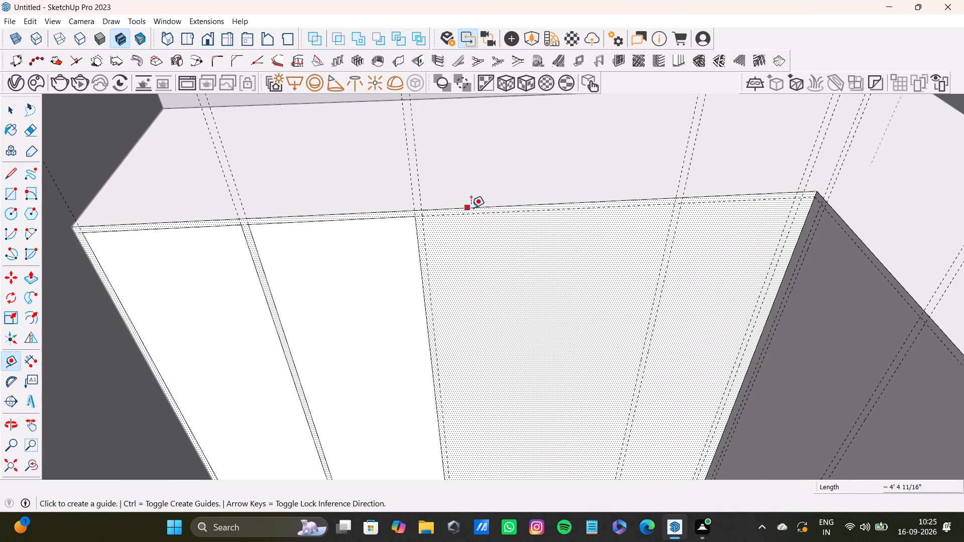
left_click(490, 212)
scroll(503, 284, "down", 3)
middle_click_drag(502, 320, 486, 230)
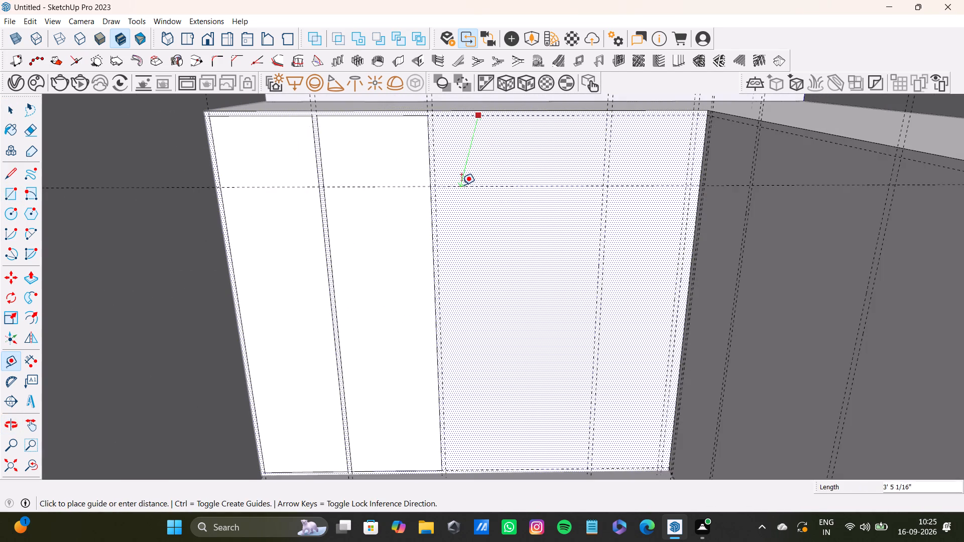
middle_click_drag(542, 227, 572, 169)
scroll(552, 172, "down", 1)
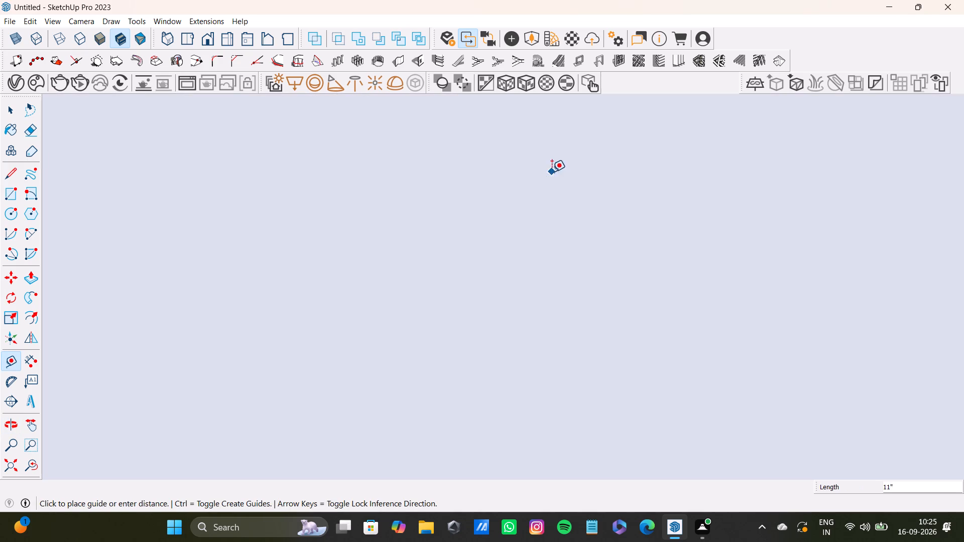
left_click(32, 466)
middle_click_drag(405, 274, 397, 321)
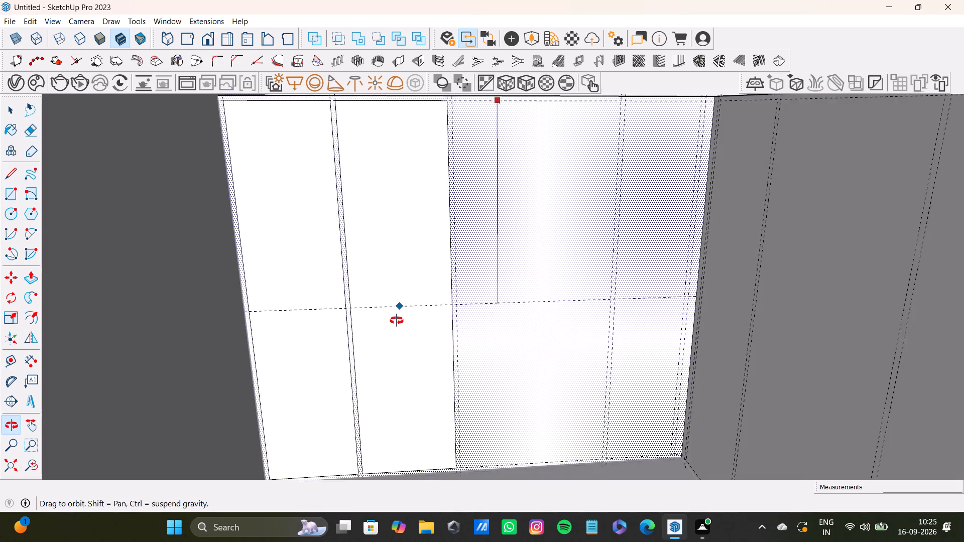
middle_click_drag(397, 321, 374, 388)
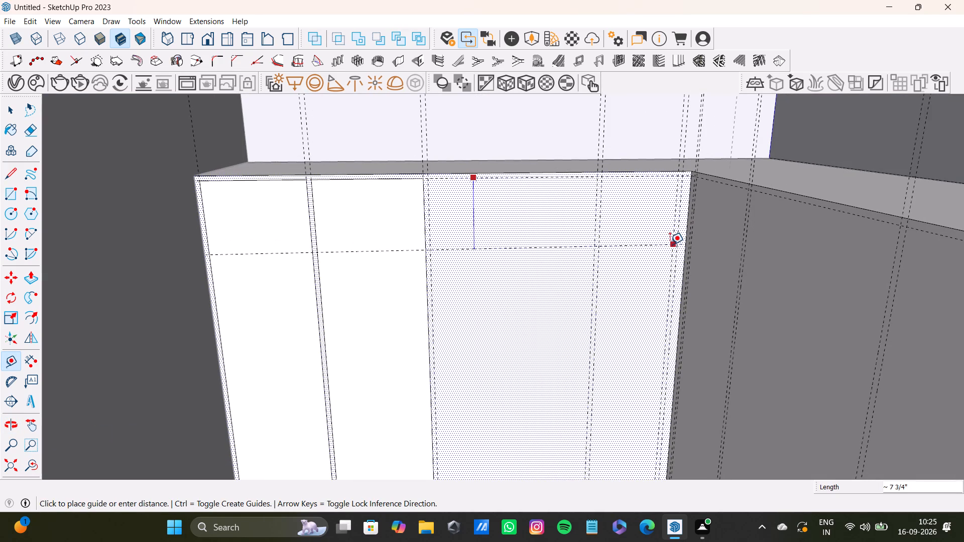
left_click(671, 244)
left_click(496, 246)
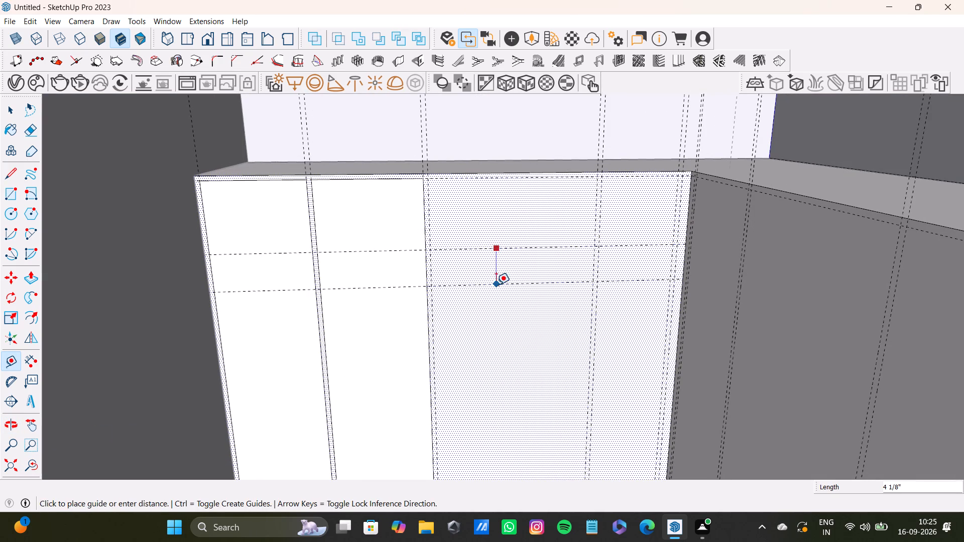
type("0.5")
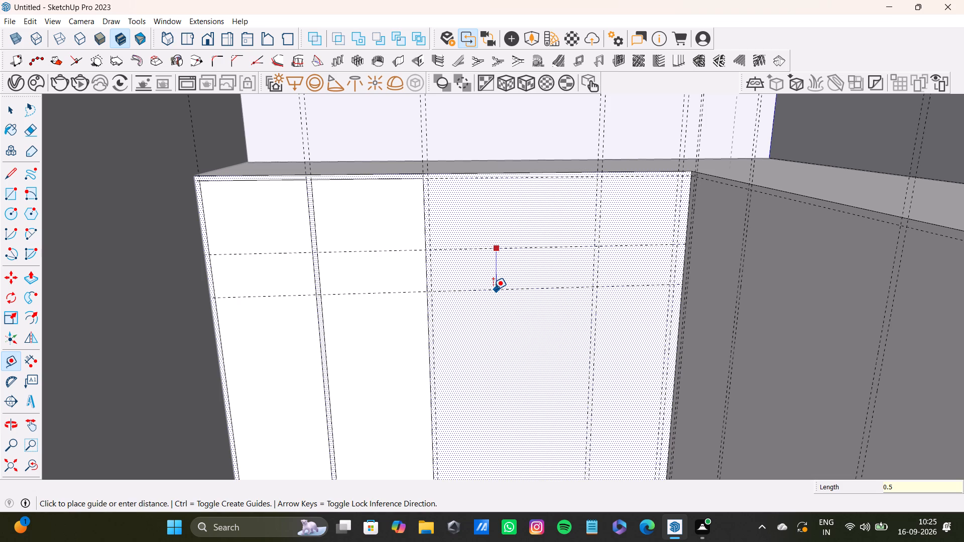
key("shift+quotedbl")
key("Return")
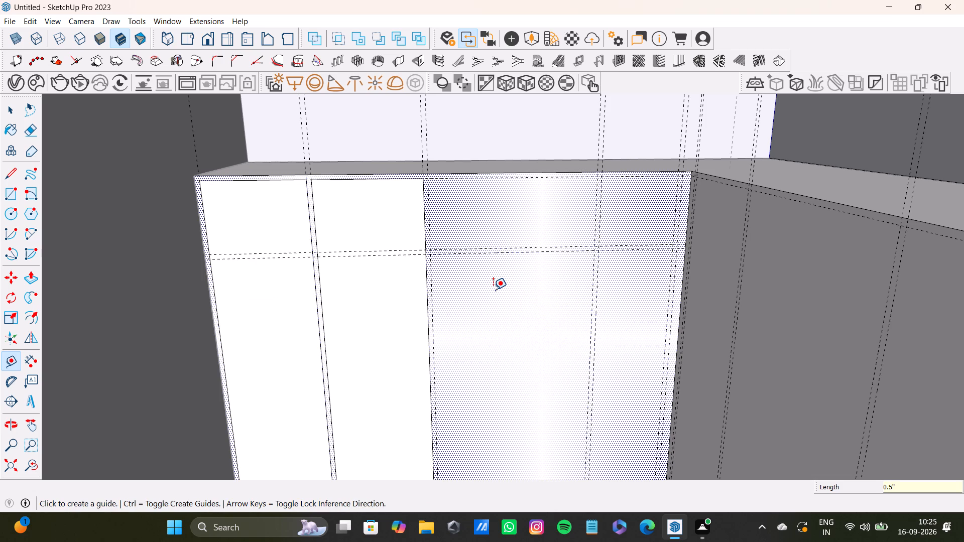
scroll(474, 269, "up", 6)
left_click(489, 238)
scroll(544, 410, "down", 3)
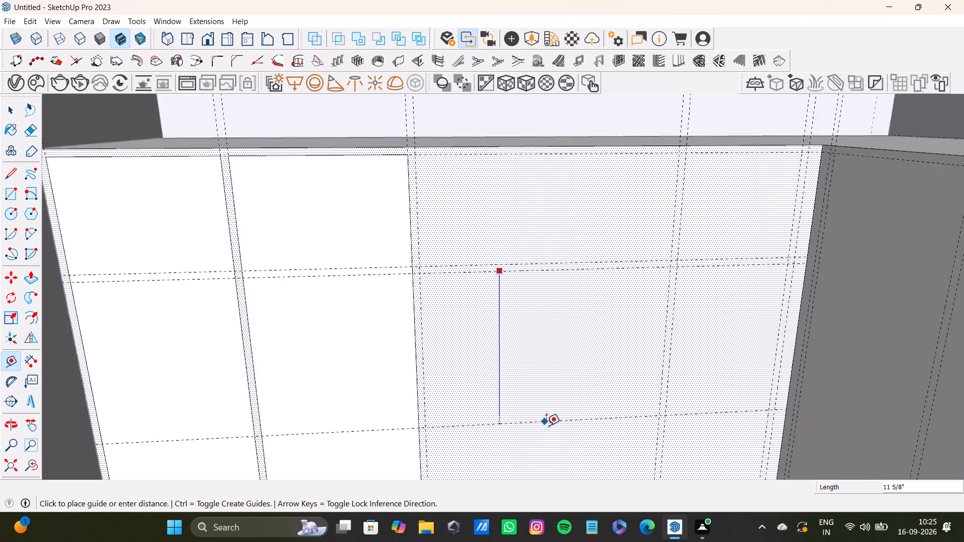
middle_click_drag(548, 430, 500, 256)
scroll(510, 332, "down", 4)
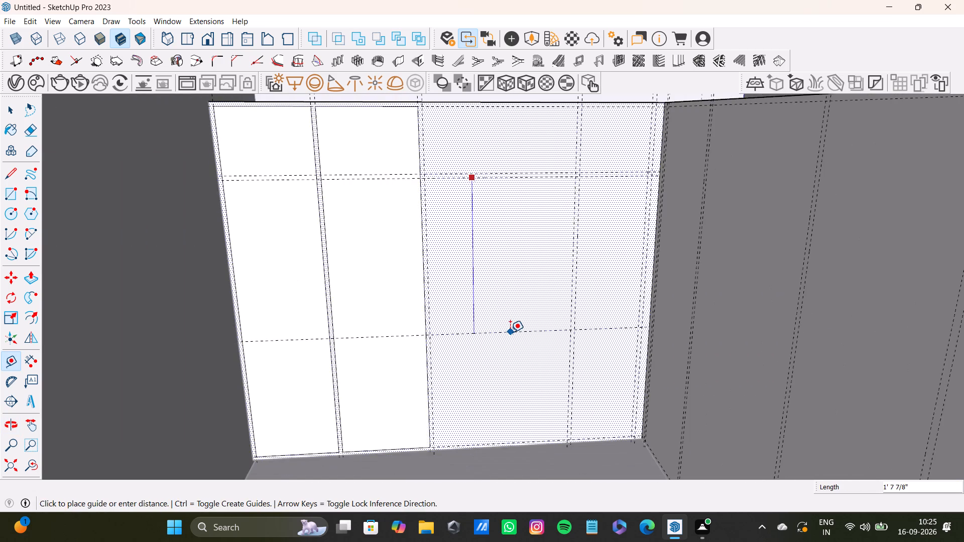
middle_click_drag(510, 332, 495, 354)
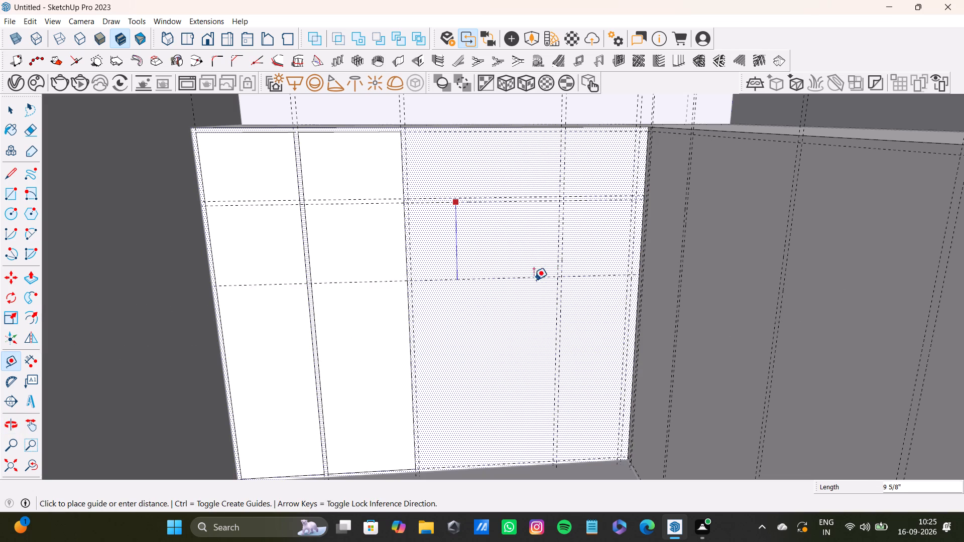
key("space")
Measure the selected face's height from its upper edge to its lower border.
key("t")
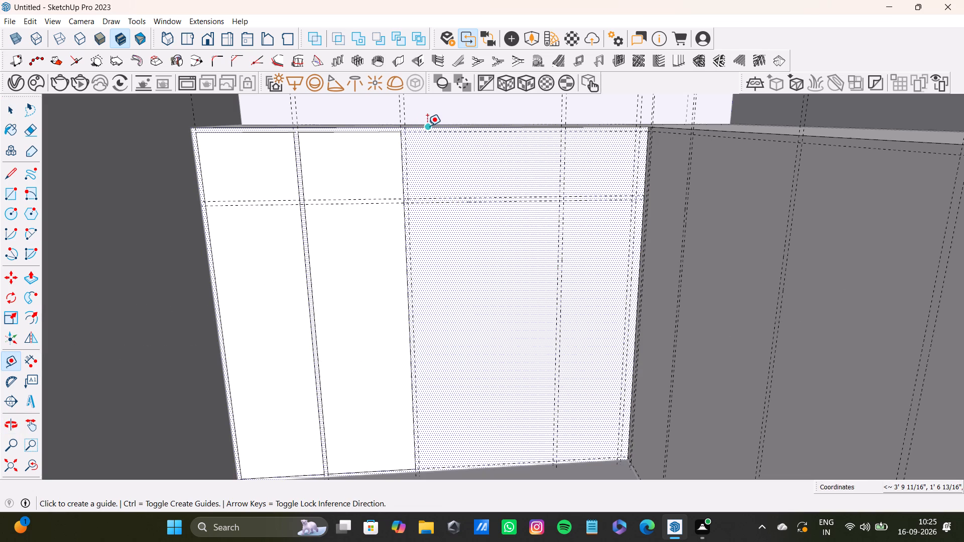
left_click(429, 125)
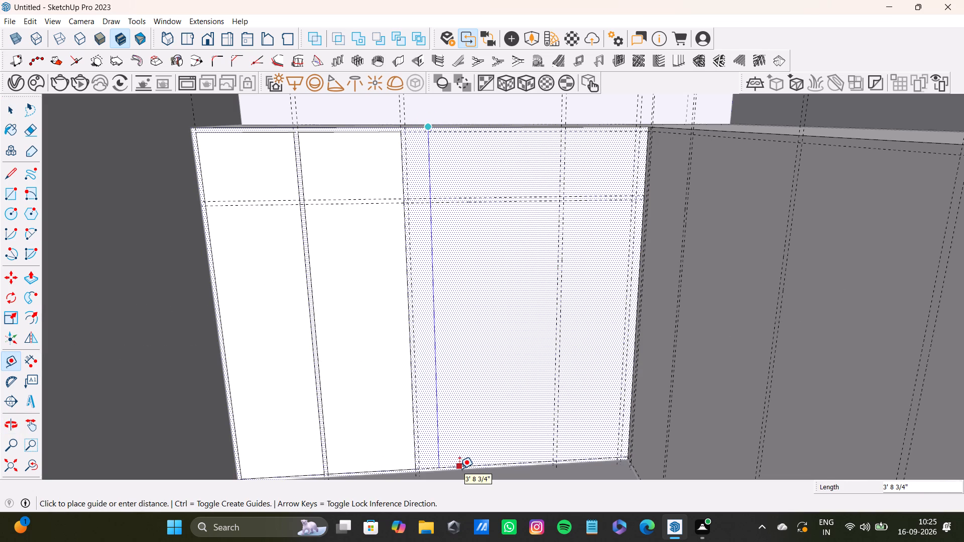
key("space")
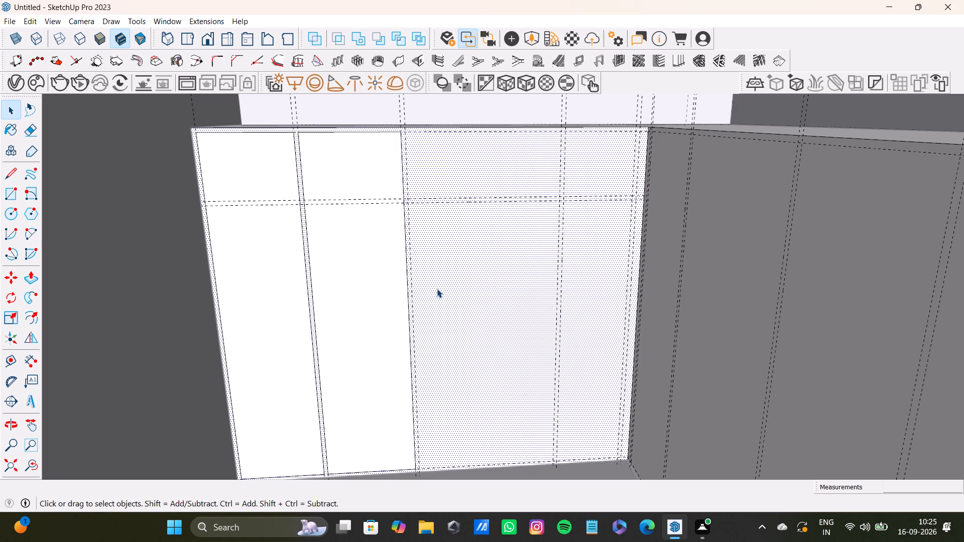
Place a second horizontal guide about 1' 2 7/16" below the first horizontal pair on the selected face, plus another 0.5" below it.
key("t")
scroll(462, 204, "up", 3)
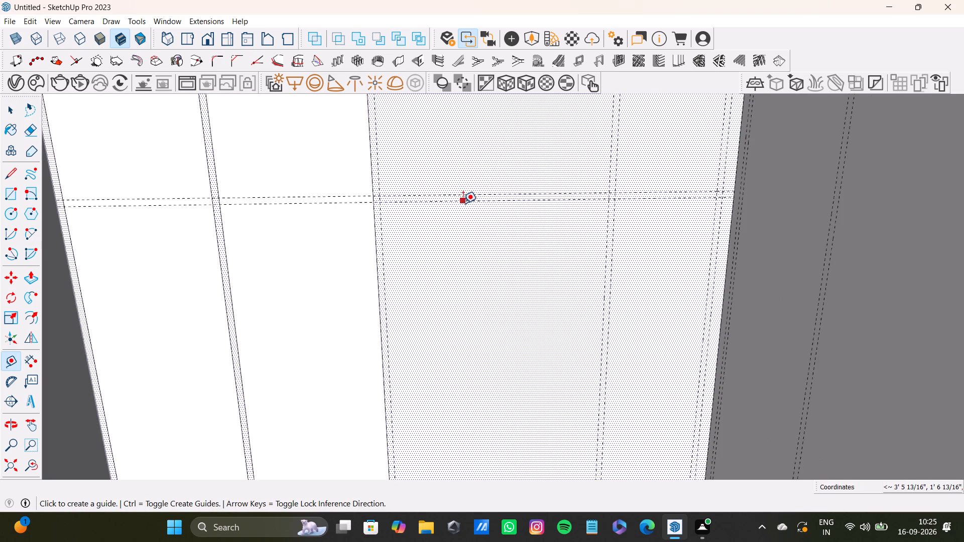
scroll(463, 203, "up", 3)
left_click(470, 201)
scroll(509, 326, "down", 6)
middle_click_drag(498, 340, 489, 239)
left_click(493, 278)
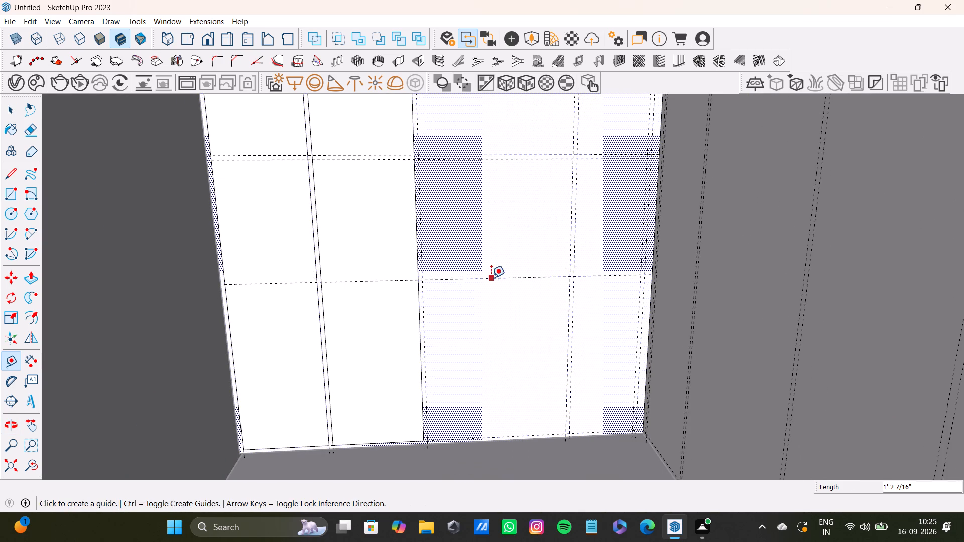
left_click(491, 278)
type("0.5")
key("shift+quotedbl")
key("Return")
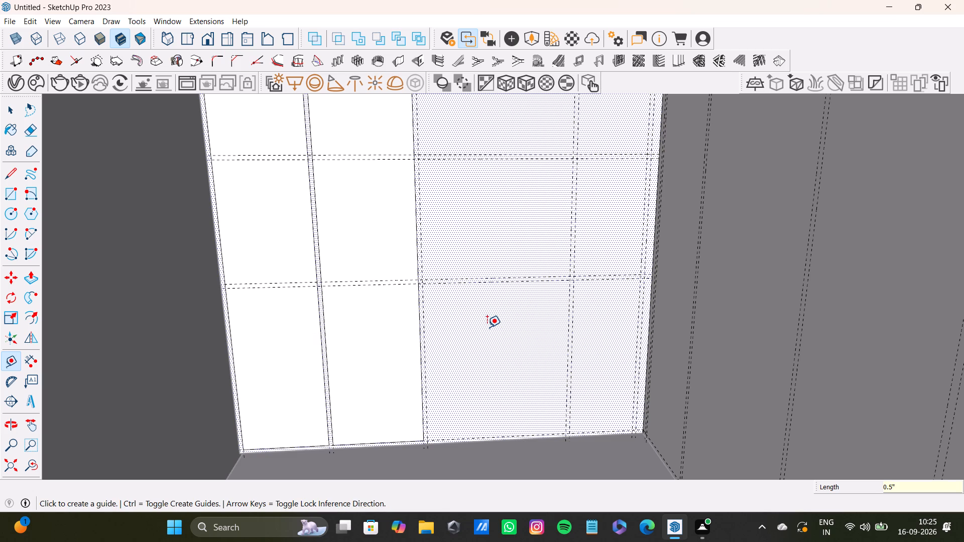
Draw top and middle panel rectangles in the selected face's third bay, about 1' 6 5/8" by 7 3/4" and 1' 6 3/8" by 1' 2 7/16".
middle_click_drag(520, 265, 414, 351, "shift")
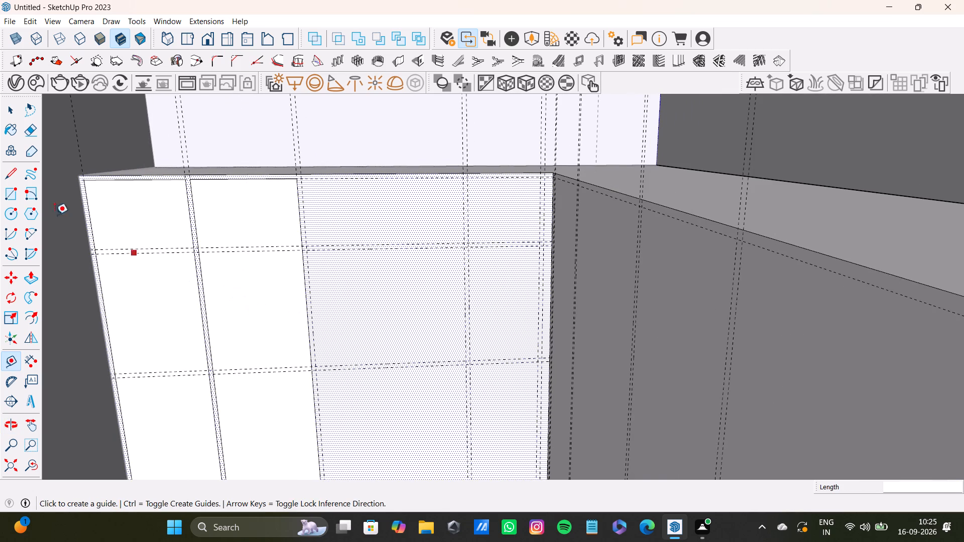
key("space")
left_click(13, 196)
scroll(410, 236, "up", 10)
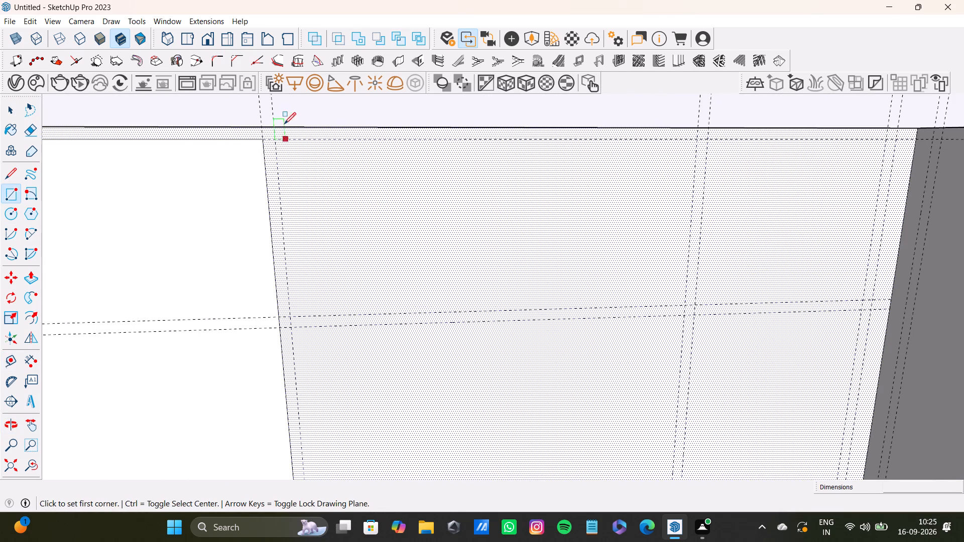
left_click(277, 140)
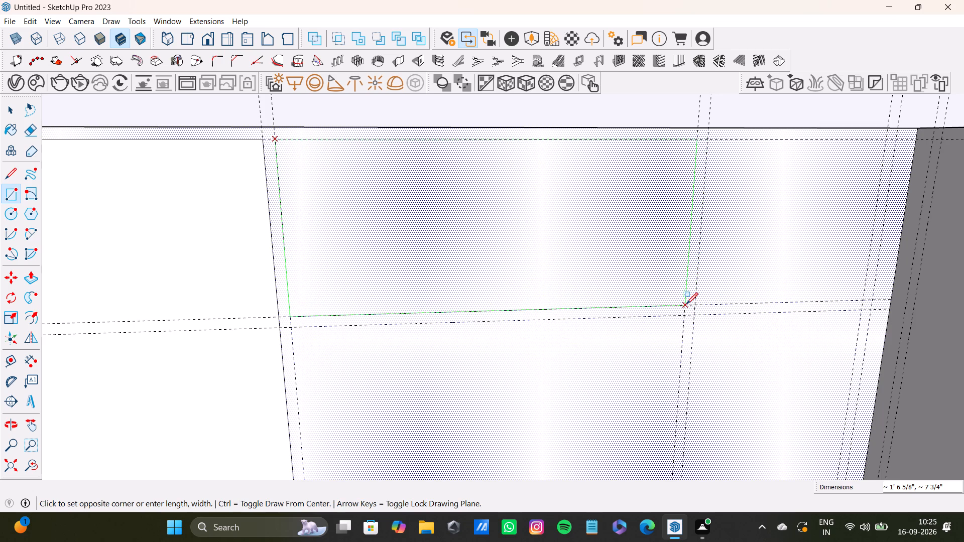
left_click(686, 304)
scroll(606, 332, "down", 2)
middle_click_drag(600, 338, 583, 188, "shift")
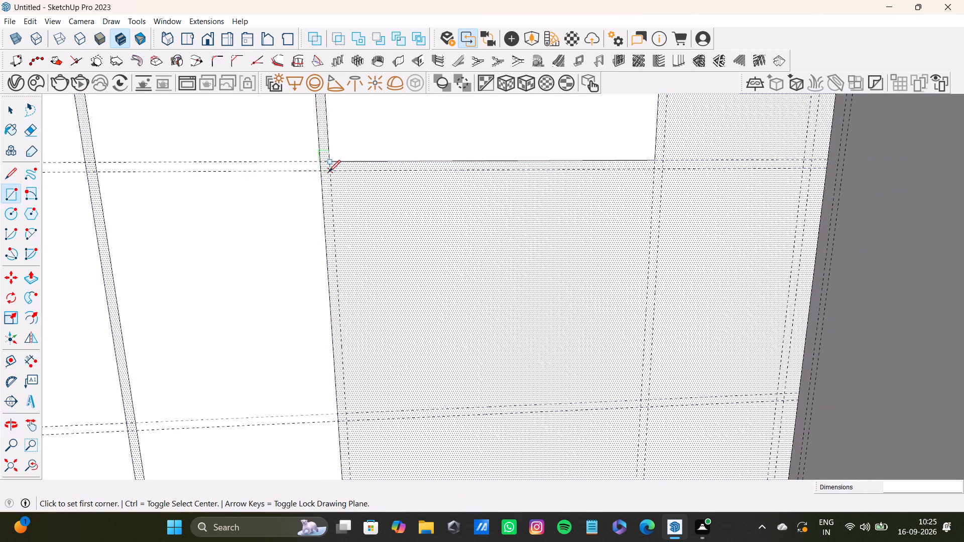
left_click(329, 172)
left_click(641, 398)
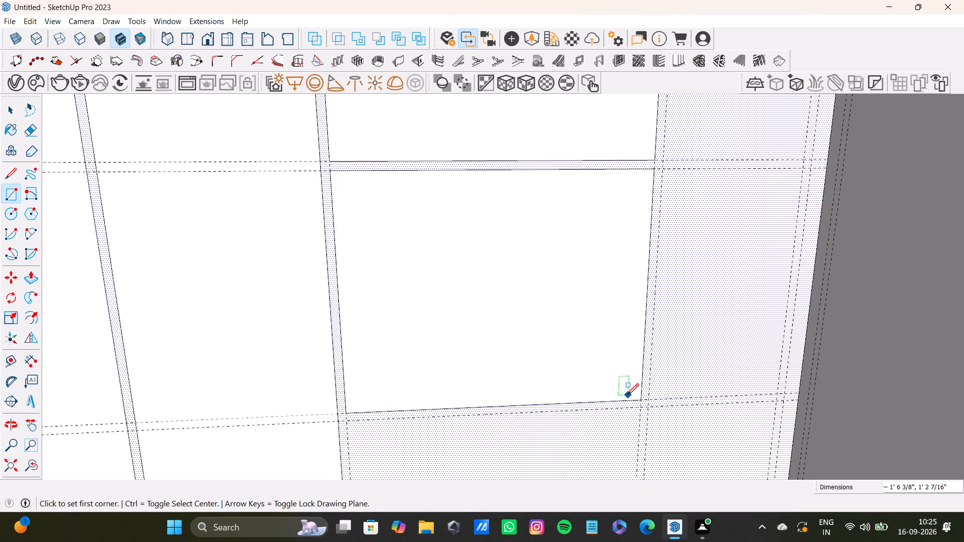
Draw the bottom panel rectangle in the selected face's third bay, from the second horizontal guide pair down to the lower border guide.
scroll(627, 395, "down", 4)
scroll(620, 392, "up", 1, "shift")
middle_click_drag(620, 392, 593, 206, "shift")
scroll(411, 246, "up", 3)
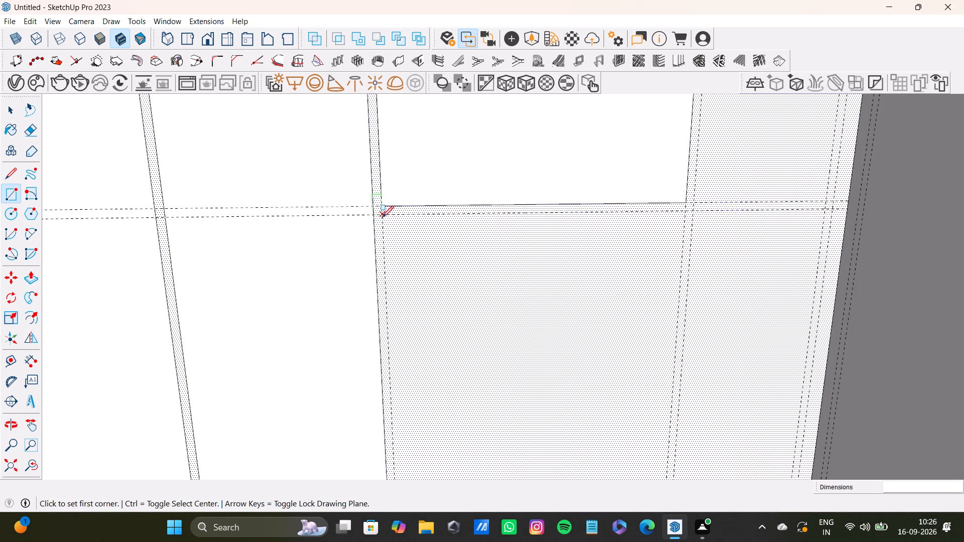
left_click(381, 216)
scroll(583, 395, "down", 3)
middle_click_drag(593, 400, 566, 280, "shift")
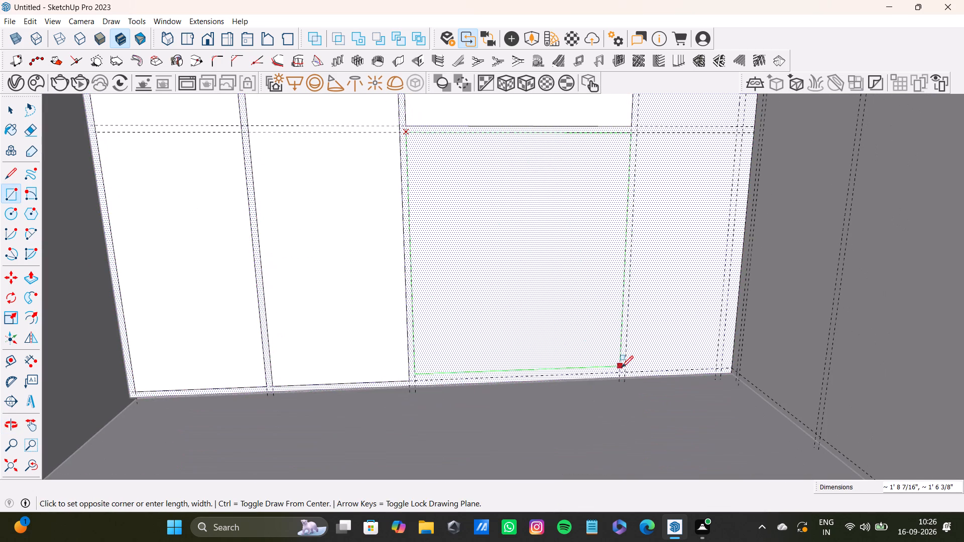
left_click(621, 370)
Draw a full-height rectangle, 3' 8 1/4" by 8 5/8", in the selected face's narrow last bay beside the inner corner.
scroll(551, 322, "down", 4)
middle_click_drag(553, 280, 506, 419, "shift")
scroll(577, 210, "up", 2)
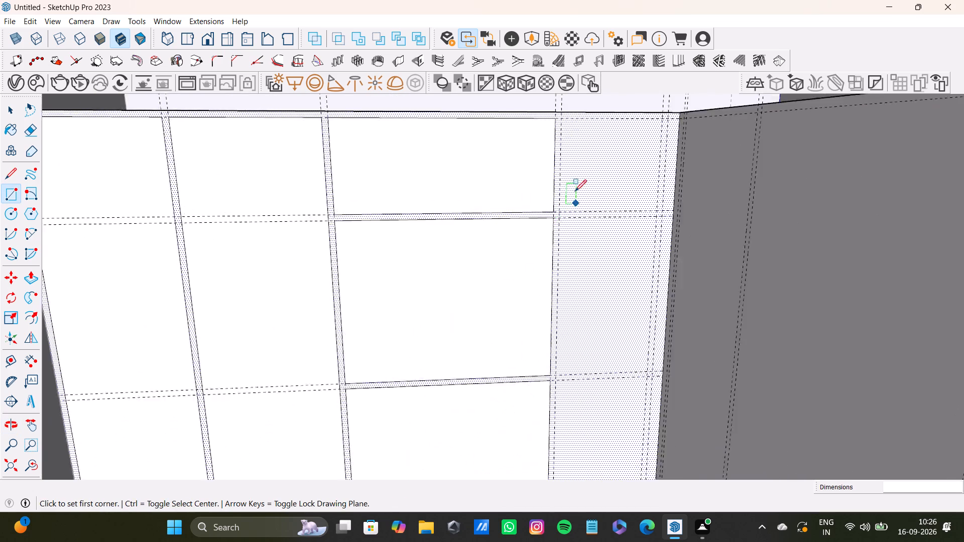
scroll(575, 191, "up", 4)
left_click(562, 104)
scroll(608, 221, "down", 3)
middle_click_drag(625, 304, 626, 157, "shift")
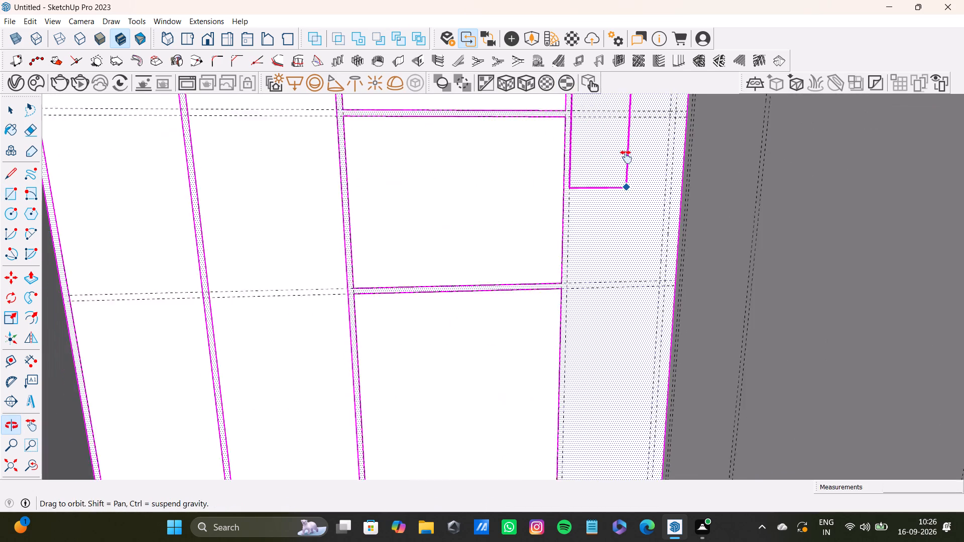
middle_click_drag(626, 157, 625, 146, "shift")
scroll(689, 318, "down", 2)
middle_click_drag(676, 316, 656, 258, "shift")
scroll(635, 296, "up", 4)
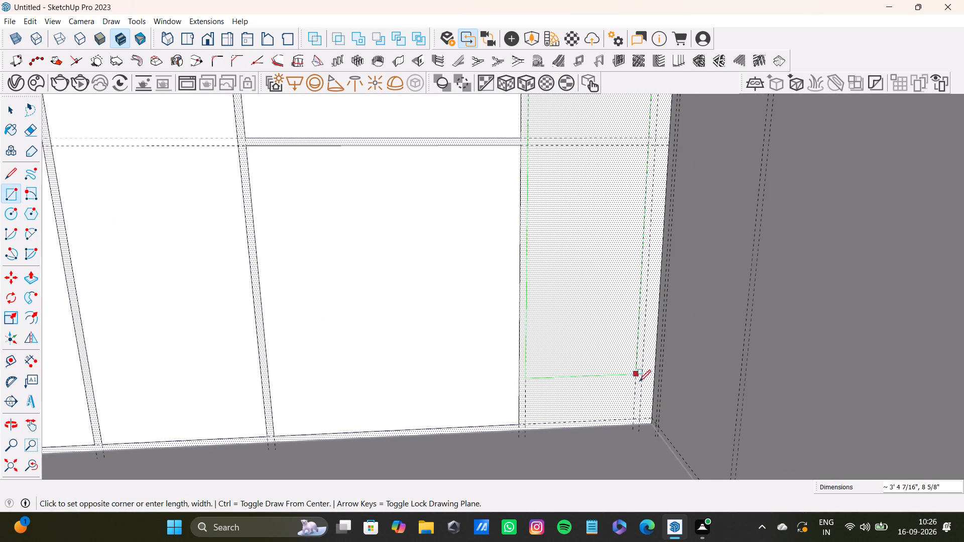
left_click(632, 417)
Draw a full-height rectangle, 3' 8 1/4" tall, in the adjoining face's first bay beside the inner corner, between its border and division guides.
scroll(521, 370, "down", 4)
middle_click_drag(474, 279, 433, 307, "shift")
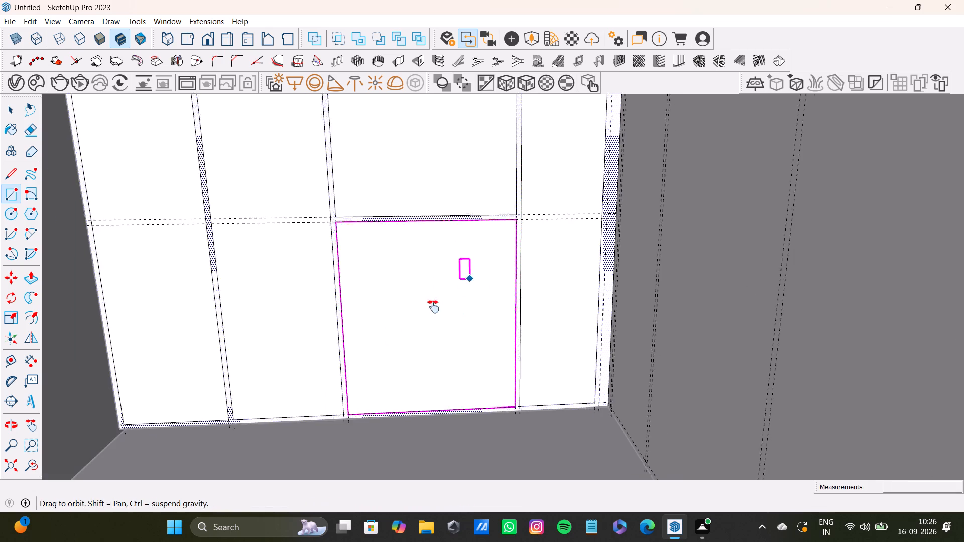
middle_click_drag(433, 307, 323, 379, "shift")
middle_click_drag(323, 379, 500, 447)
scroll(699, 233, "up", 3)
middle_click_drag(656, 190, 628, 204, "shift")
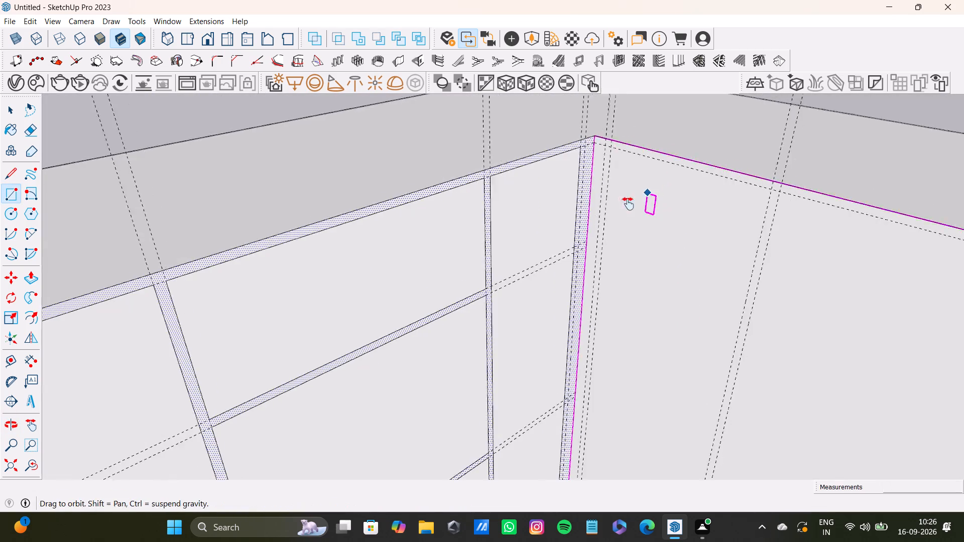
middle_click_drag(628, 204, 492, 244, "shift")
middle_click_drag(482, 263, 276, 225)
scroll(450, 223, "up", 1)
middle_click_drag(450, 223, 460, 221)
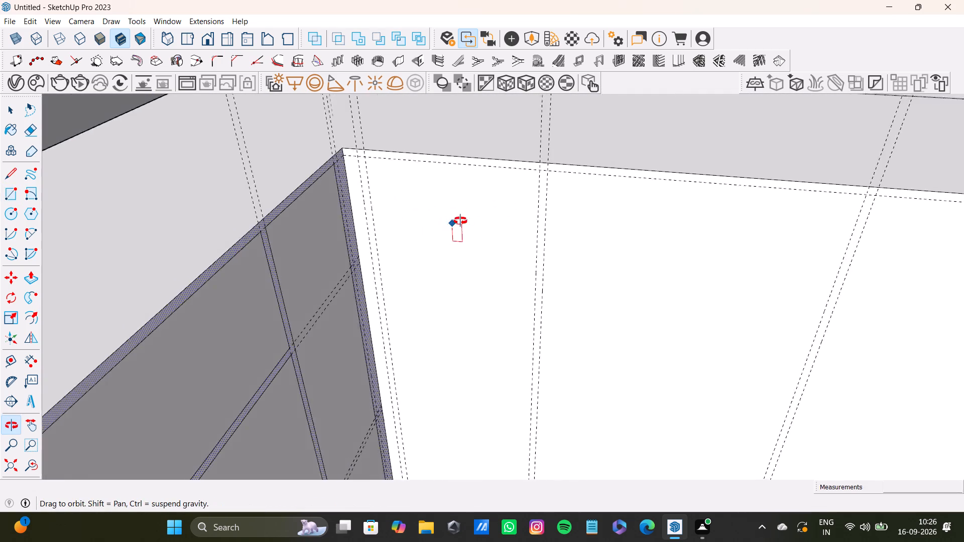
middle_click_drag(460, 221, 486, 219)
scroll(442, 188, "up", 3)
left_click(409, 141)
scroll(531, 260, "down", 2)
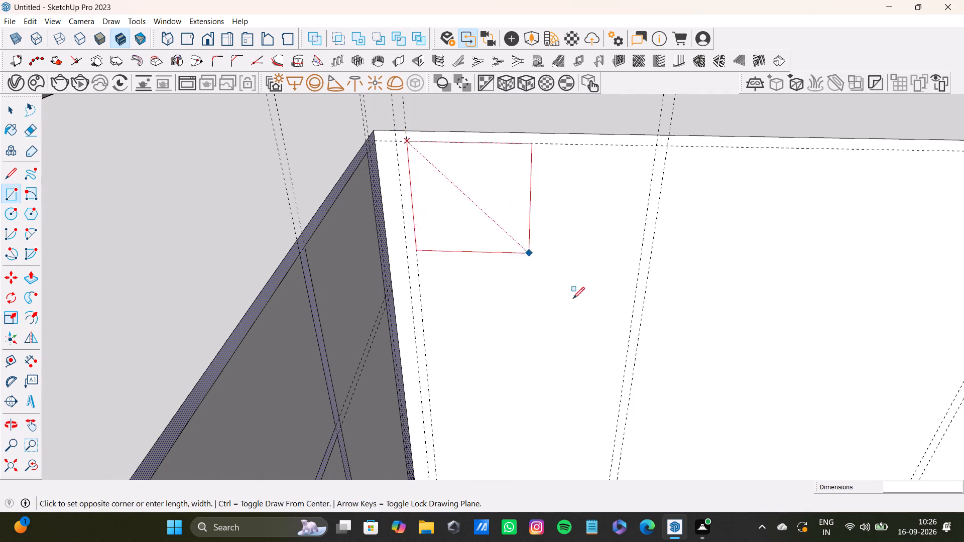
middle_click_drag(574, 302, 490, 35, "shift")
scroll(491, 160, "down", 2)
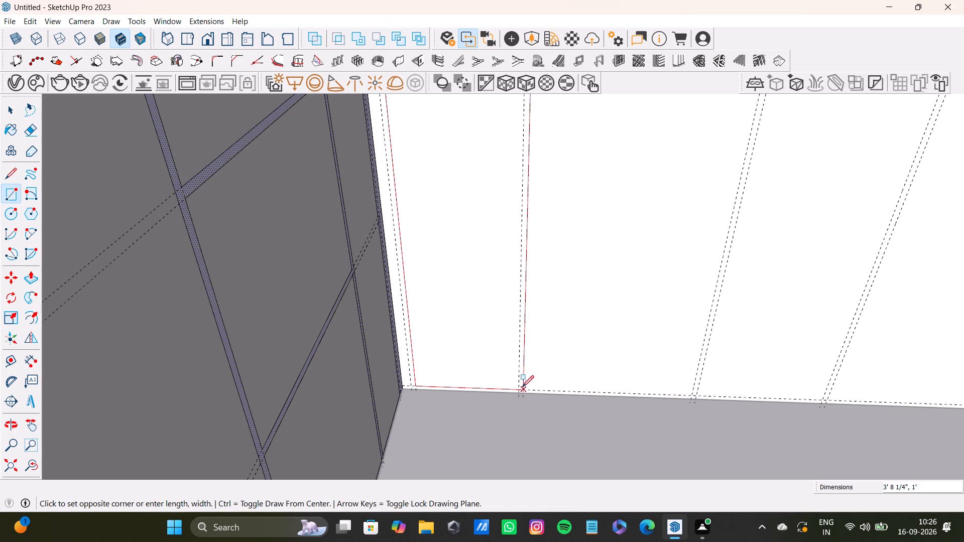
left_click(518, 387)
Place a horizontal guide about 7 3/4" below the adjoining face's upper border guide, plus one just below it, both aligned with the neighbouring face's first guide pair.
scroll(505, 171, "down", 4)
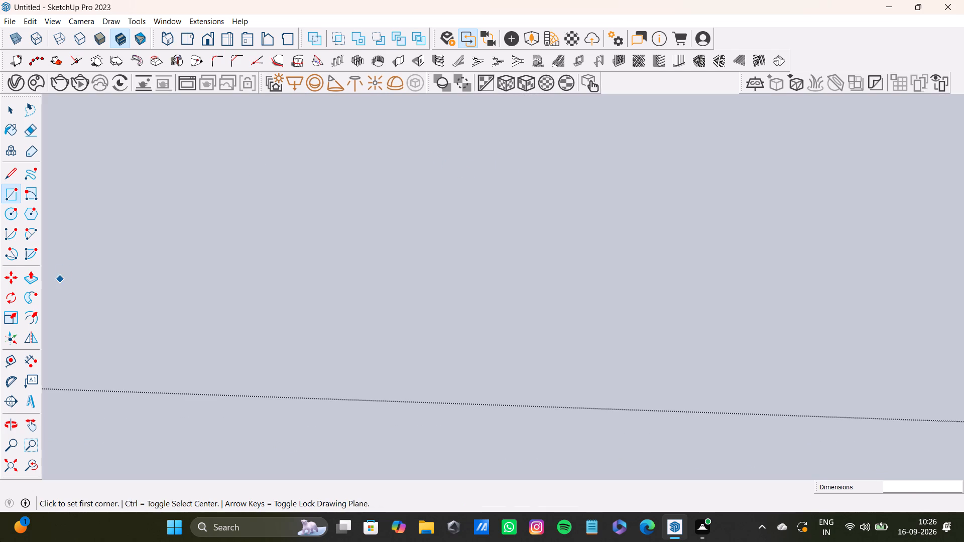
left_click(34, 459)
left_click(7, 460)
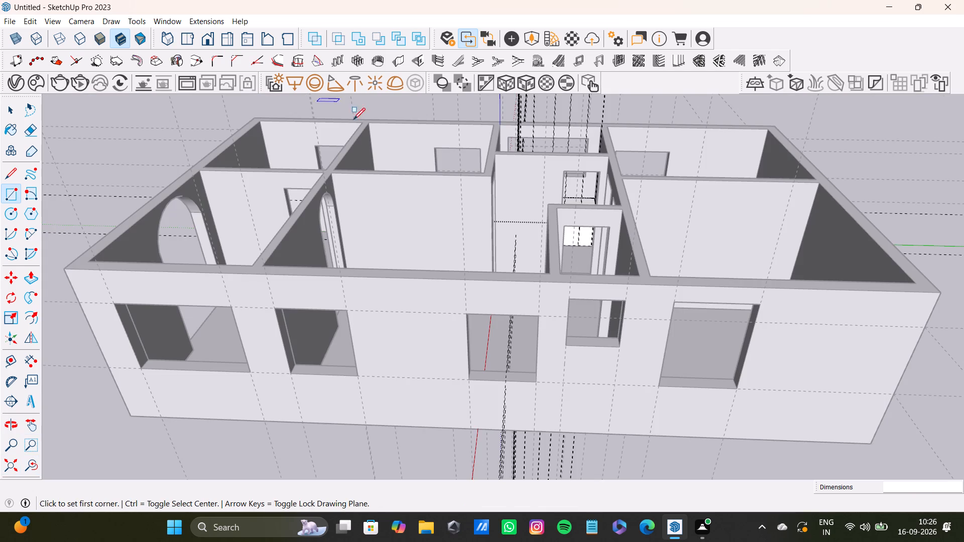
scroll(556, 178, "up", 19)
middle_click_drag(552, 163, 491, 263)
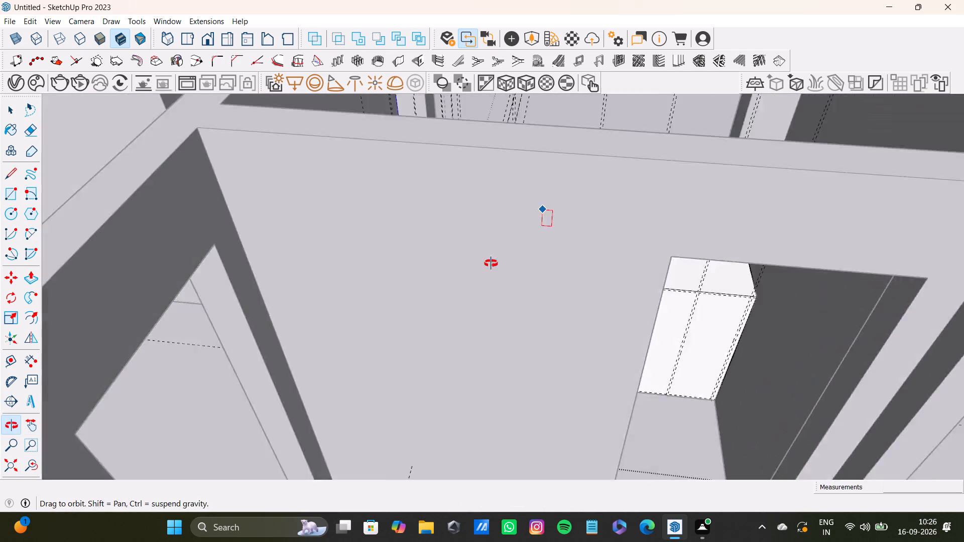
middle_click_drag(491, 263, 546, 305)
scroll(497, 219, "up", 12)
middle_click_drag(529, 199, 375, 240, "shift")
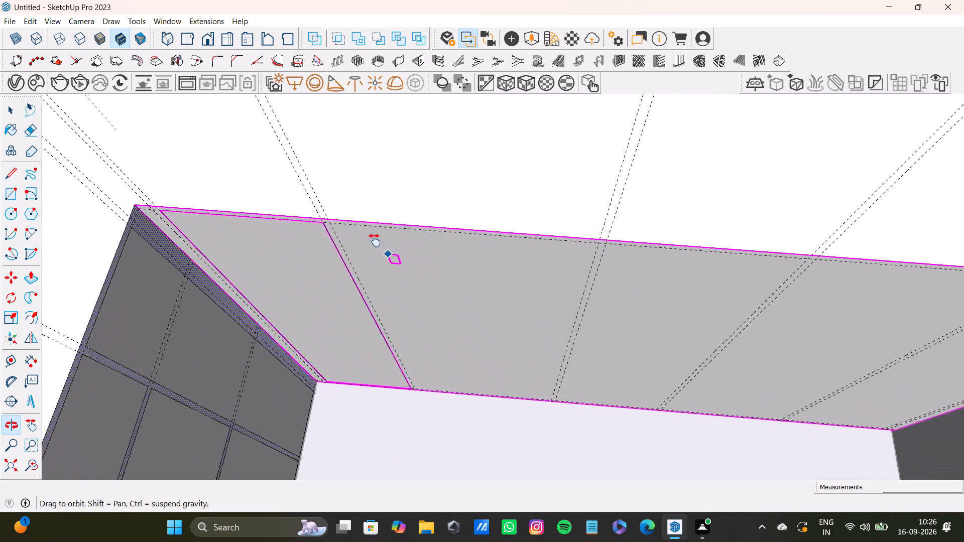
middle_click_drag(375, 240, 202, 181, "shift")
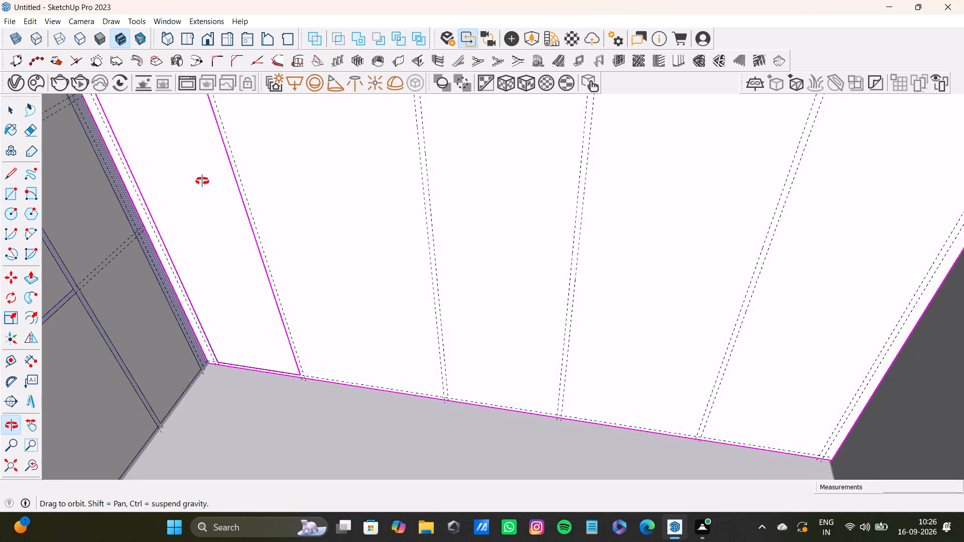
middle_click_drag(202, 181, 226, 287, "shift")
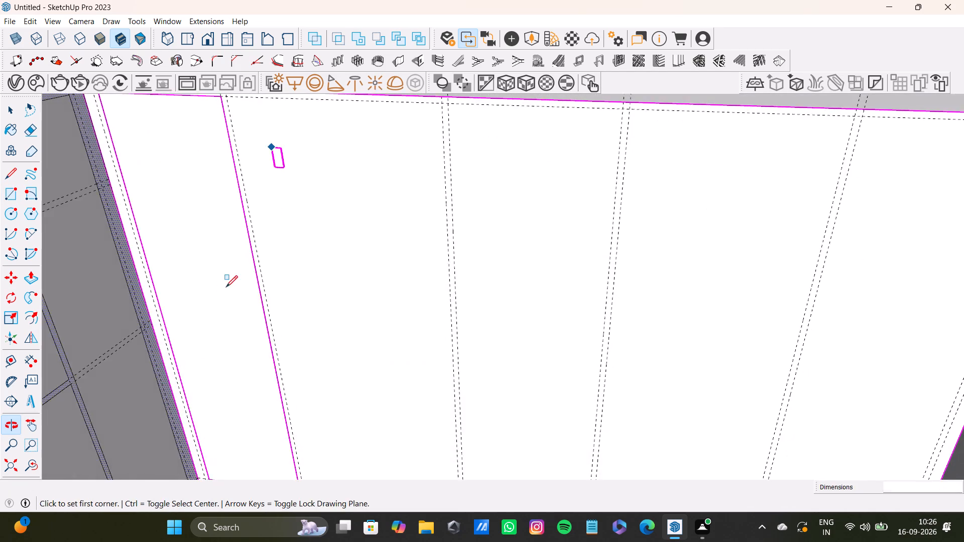
scroll(228, 286, "down", 4)
middle_click_drag(237, 281, 242, 329, "shift")
middle_click_drag(241, 332, 240, 291)
key("t")
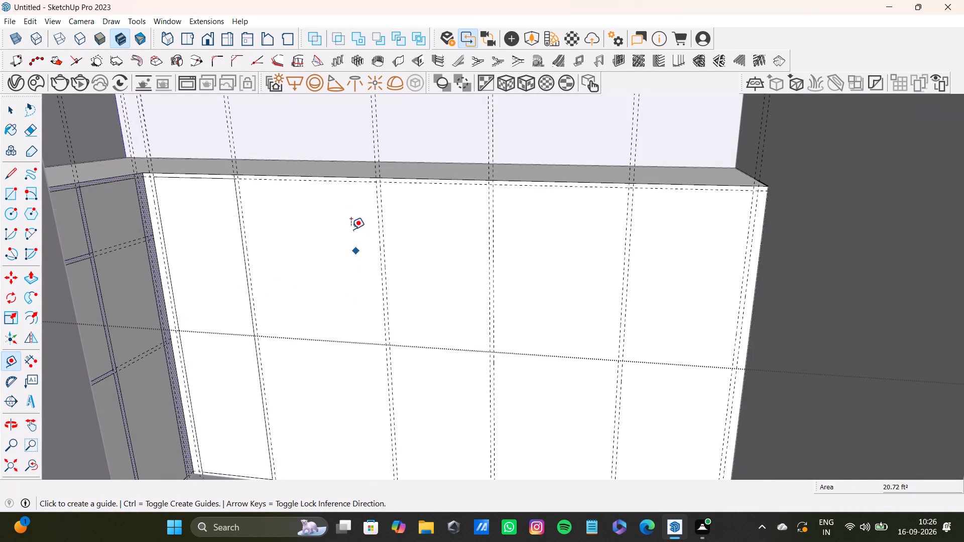
scroll(338, 221, "up", 3)
left_click(342, 167)
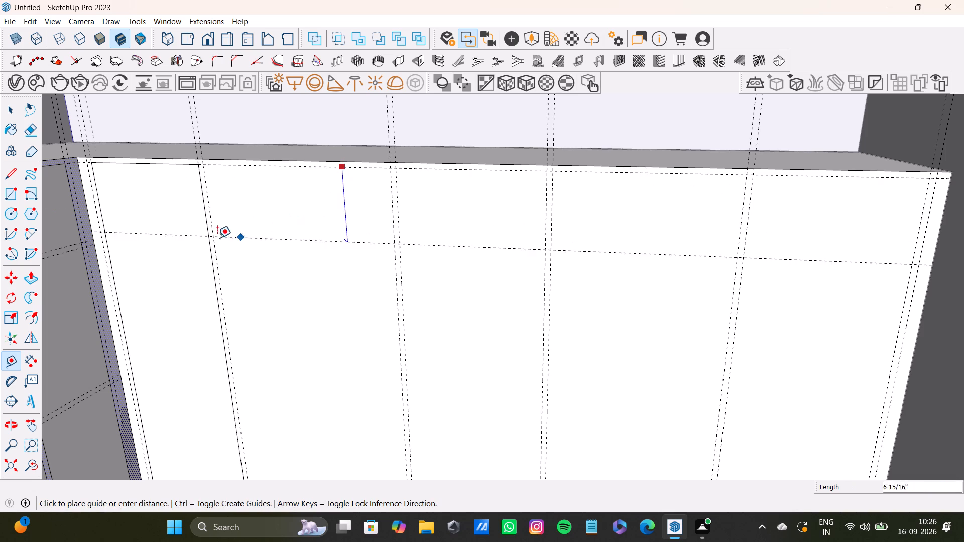
left_click(93, 239)
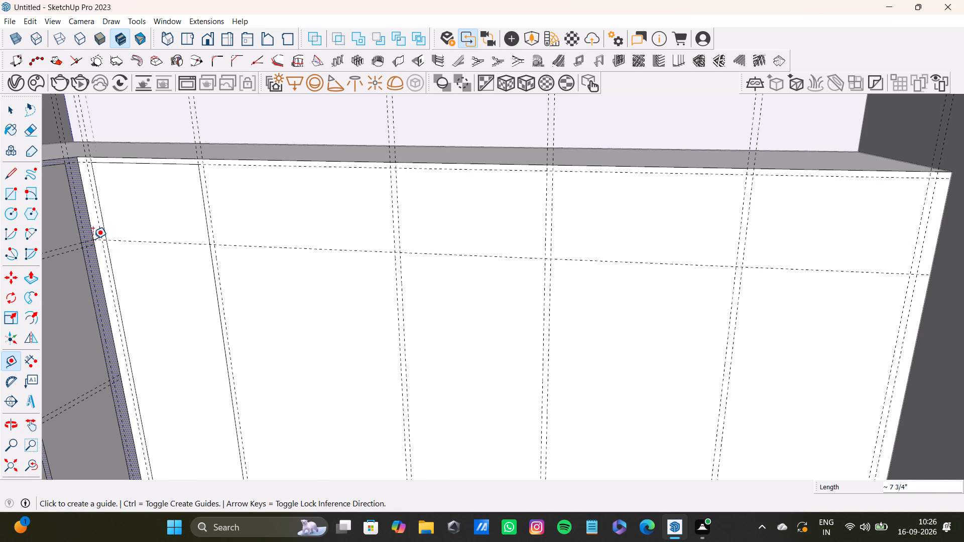
scroll(158, 244, "up", 18)
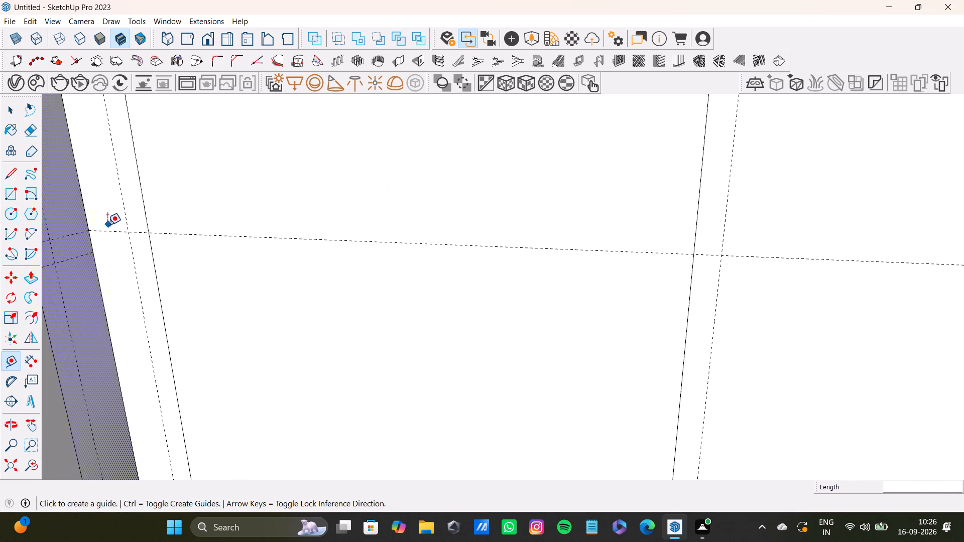
left_click(102, 230)
left_click(93, 255)
Place a horizontal guide 1' 2 7/16" below the adjoining face's first horizontal pair, plus another 1/2" below it, aligned with the neighbouring face's guides.
scroll(225, 255, "down", 3)
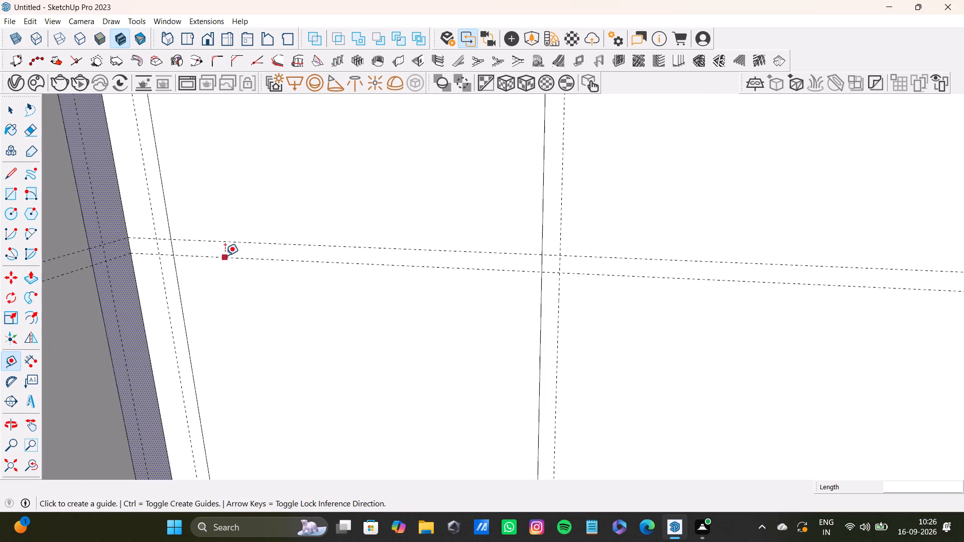
scroll(225, 255, "down", 9)
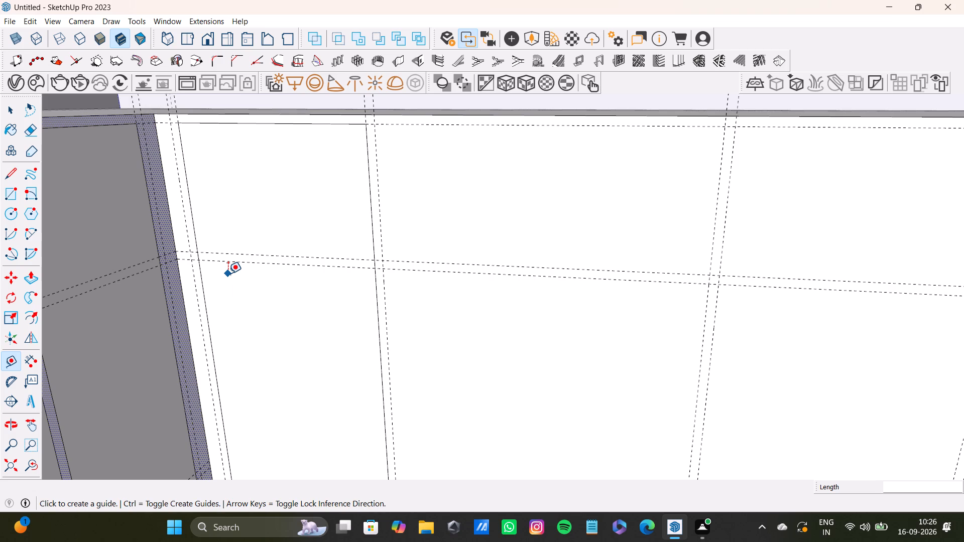
scroll(456, 313, "down", 7)
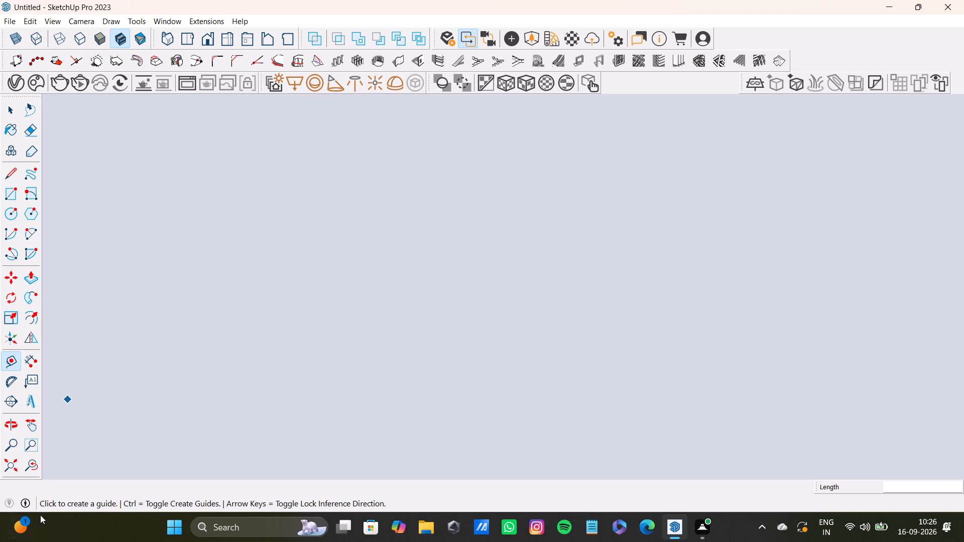
left_click(28, 466)
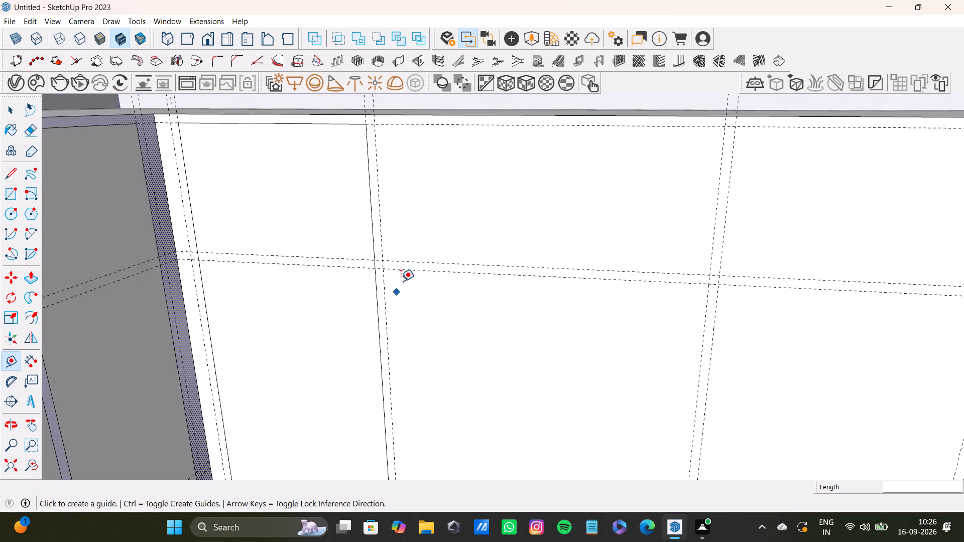
left_click(461, 273)
scroll(478, 372, "down", 3)
middle_click_drag(479, 381, 460, 285, "shift")
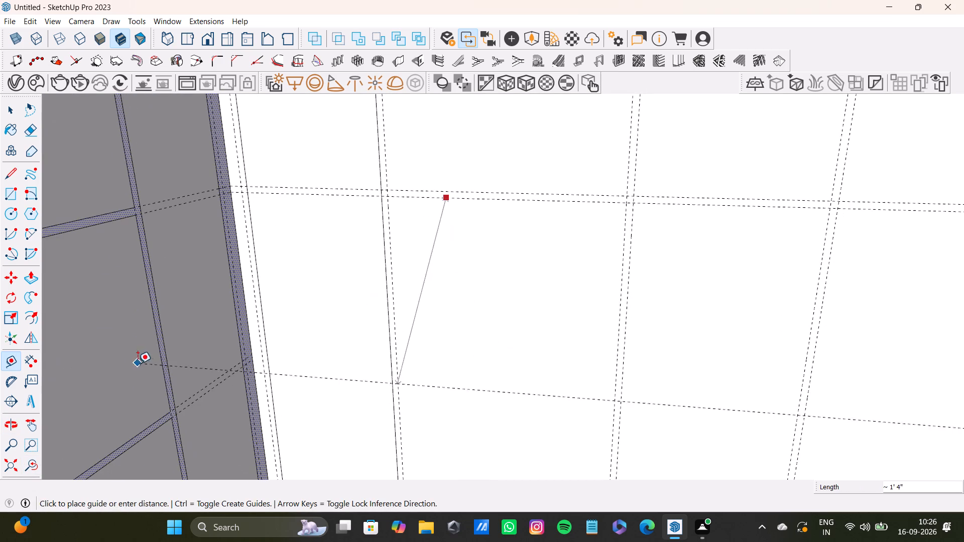
scroll(249, 358, "up", 10)
left_click(250, 356)
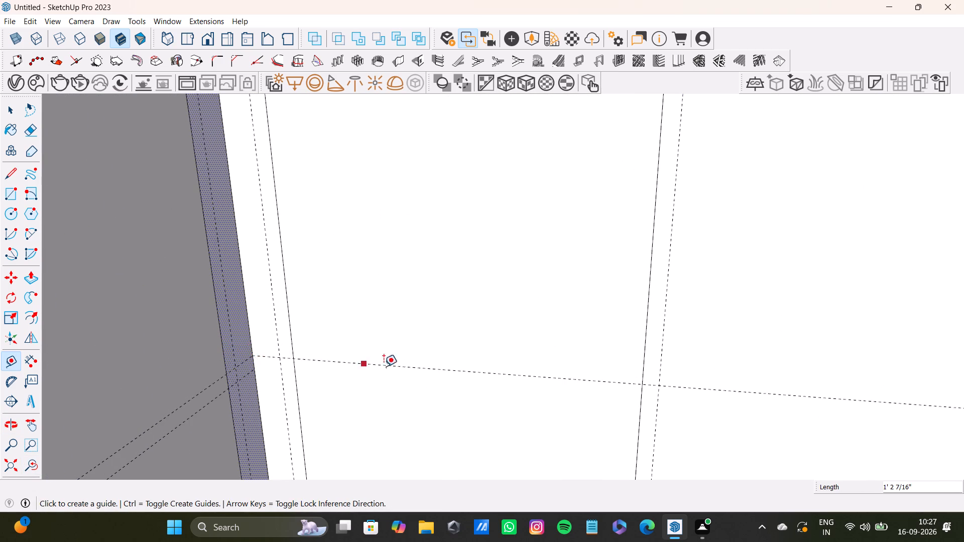
scroll(402, 367, "down", 3)
middle_click_drag(410, 368, 264, 296)
scroll(161, 297, "up", 8)
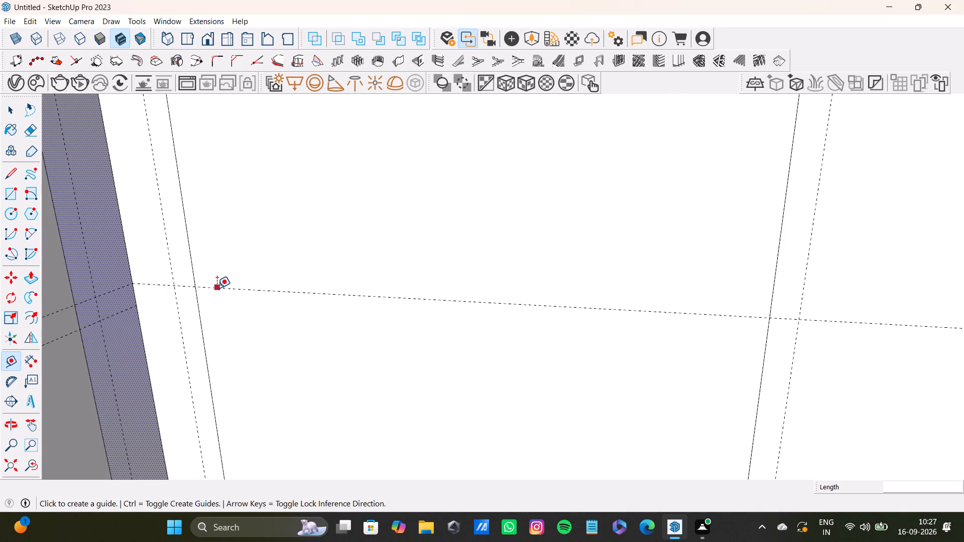
left_click(217, 288)
left_click(142, 305)
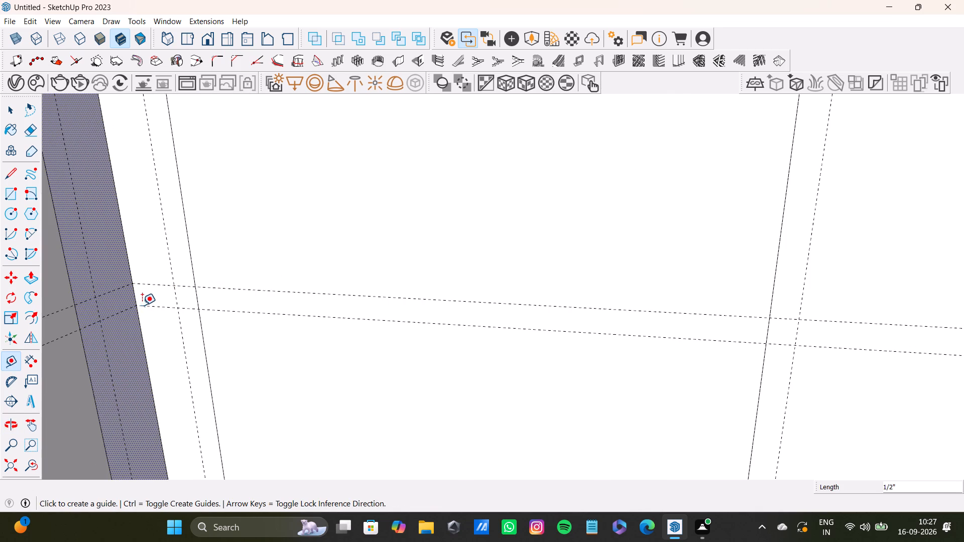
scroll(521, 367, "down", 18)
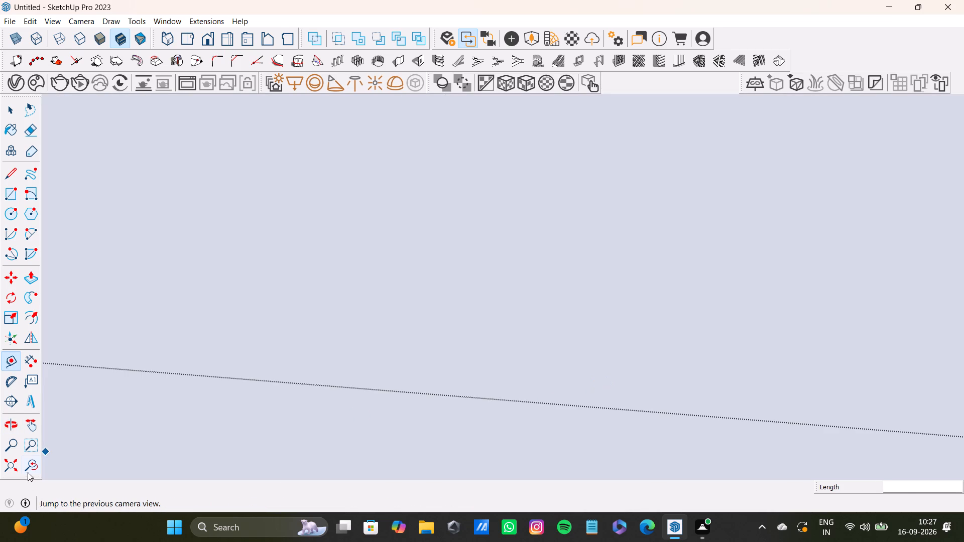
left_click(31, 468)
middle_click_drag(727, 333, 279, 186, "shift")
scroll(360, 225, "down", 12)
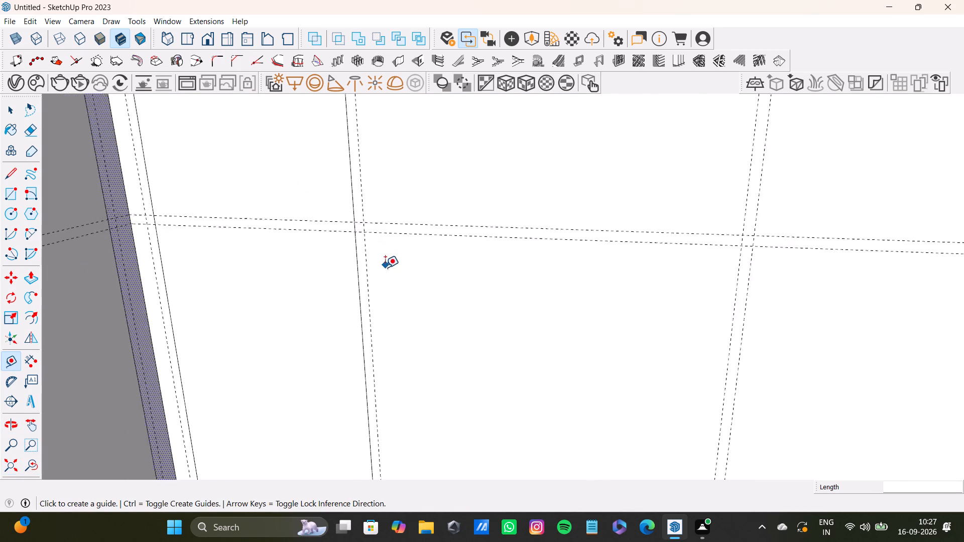
Draw the top rectangle in the adjoining face's second bay from the inner corner, 1' 6 7/16" by about 7 3/4".
scroll(385, 267, "down", 10)
scroll(368, 307, "down", 10)
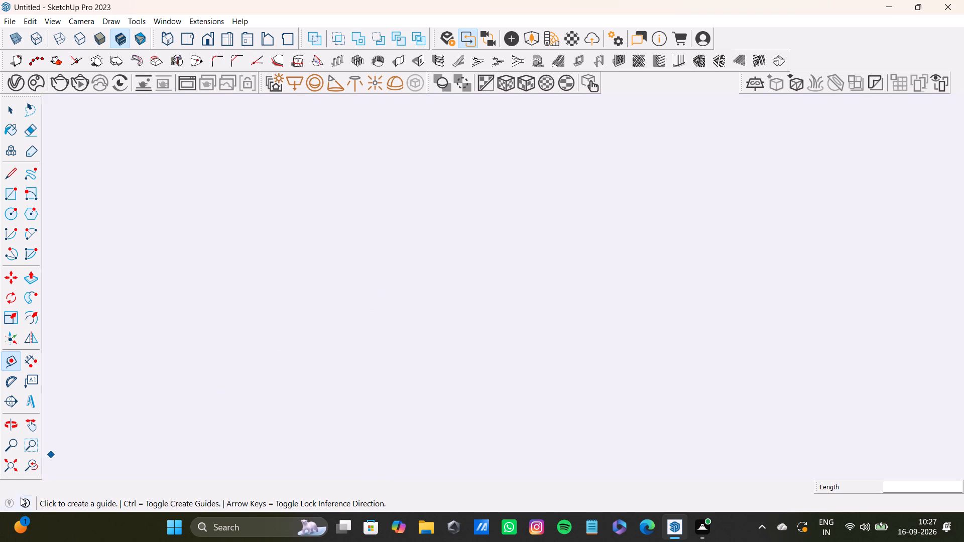
left_click(8, 468)
middle_click_drag(586, 184, 507, 334)
scroll(527, 223, "up", 4)
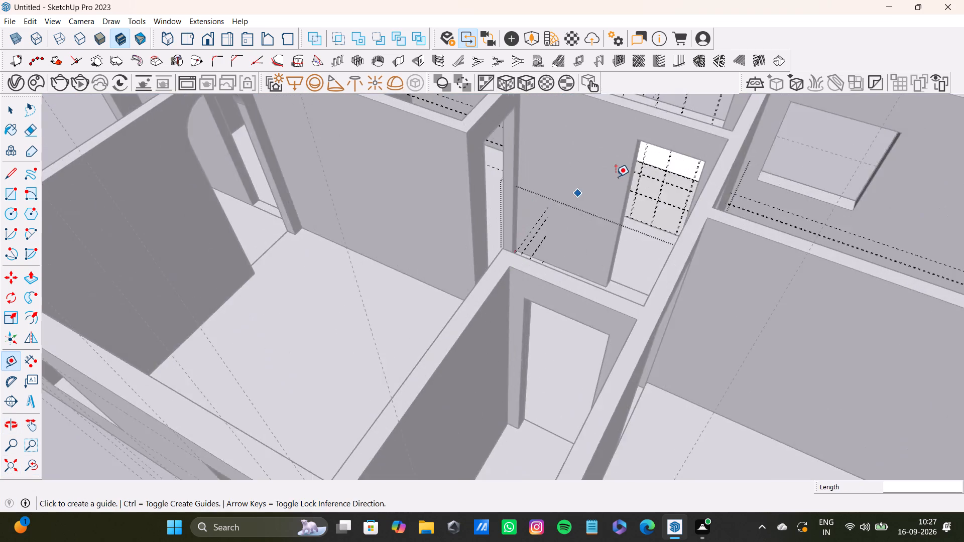
scroll(616, 177, "up", 4)
middle_click_drag(627, 172, 374, 352, "shift")
scroll(408, 302, "up", 17)
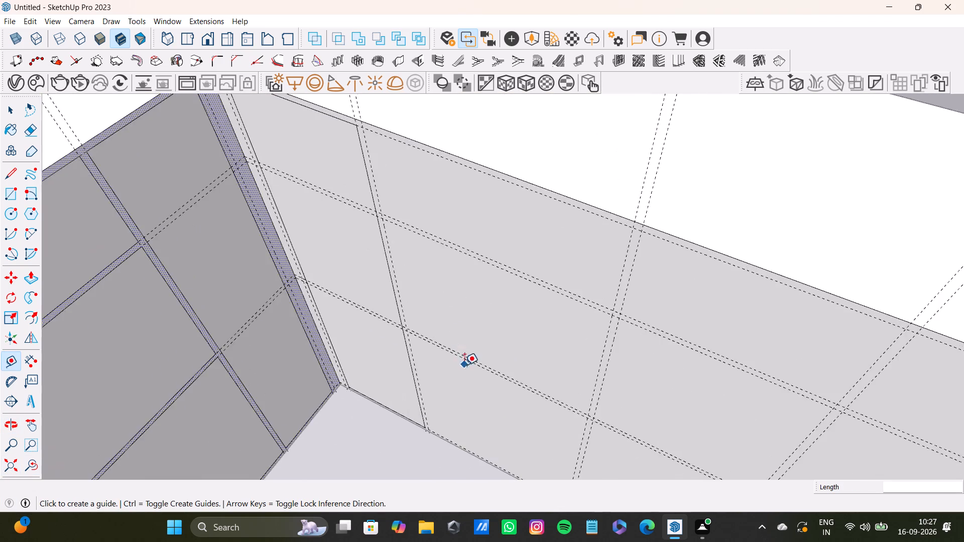
middle_click_drag(464, 365, 452, 422)
middle_click_drag(451, 402, 455, 398)
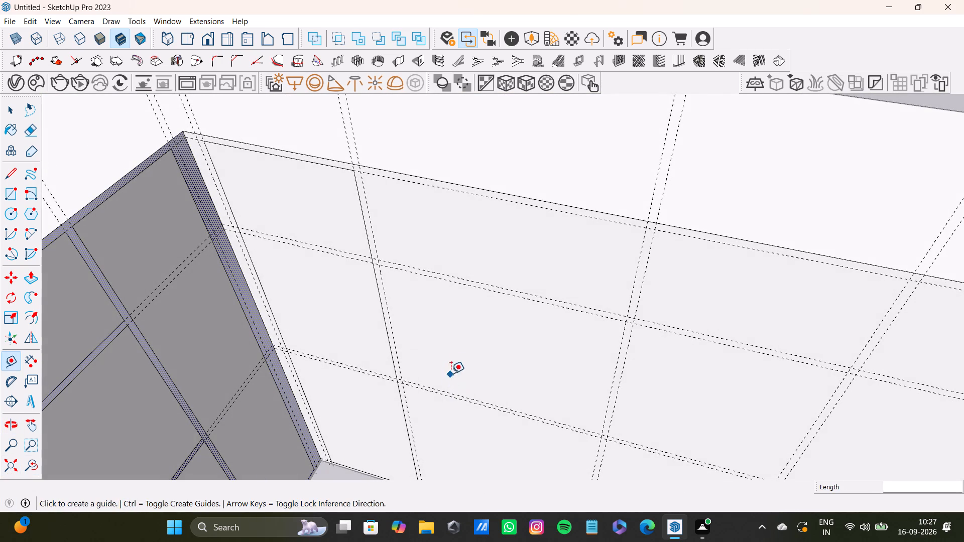
key("r")
left_click(360, 170)
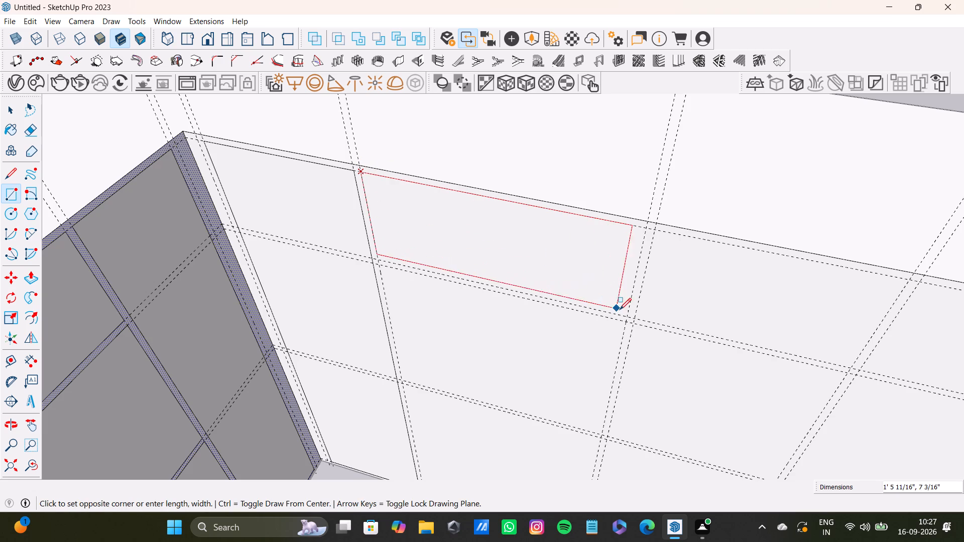
left_click(626, 316)
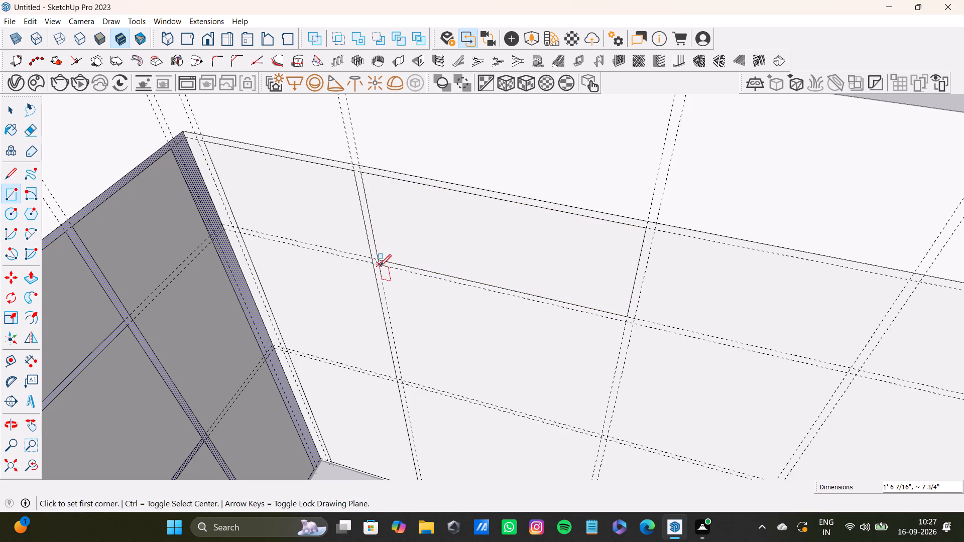
Draw the second bay's middle rectangle, 1' 6 7/16" by 1' 2 7/16", and another filling the space below it down to the bottom border guide.
left_click(380, 266)
middle_click_drag(548, 390, 549, 324, "shift")
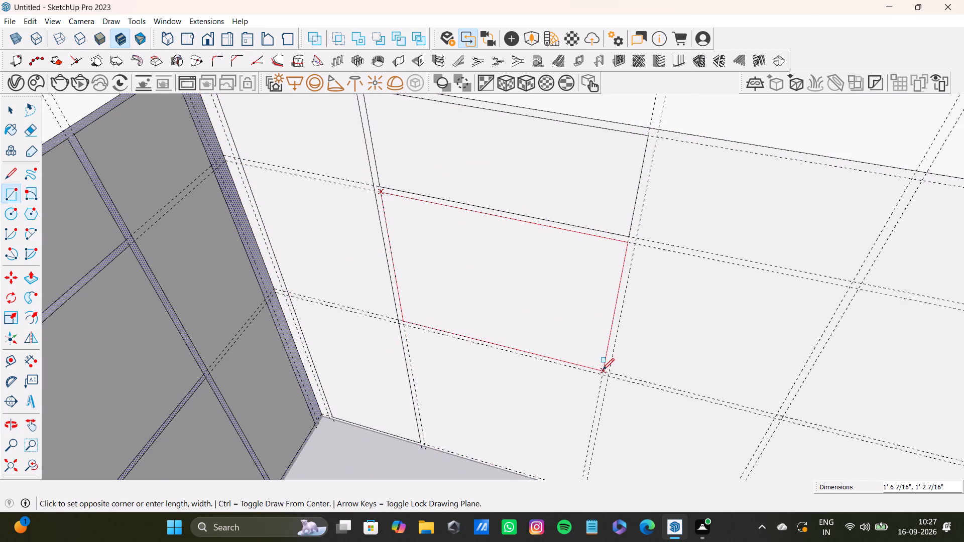
left_click(602, 370)
middle_click_drag(478, 376, 467, 238, "shift")
scroll(387, 221, "up", 4)
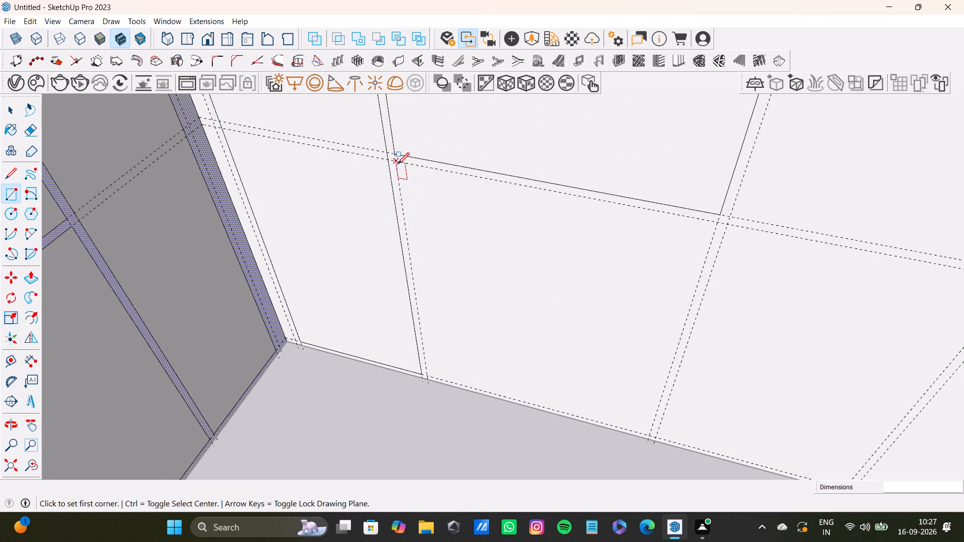
left_click(398, 164)
left_click(651, 435)
Draw a full-height rectangle in the adjoining face's third bay, from the upper border guide to the bottom border guide.
scroll(630, 395, "down", 5)
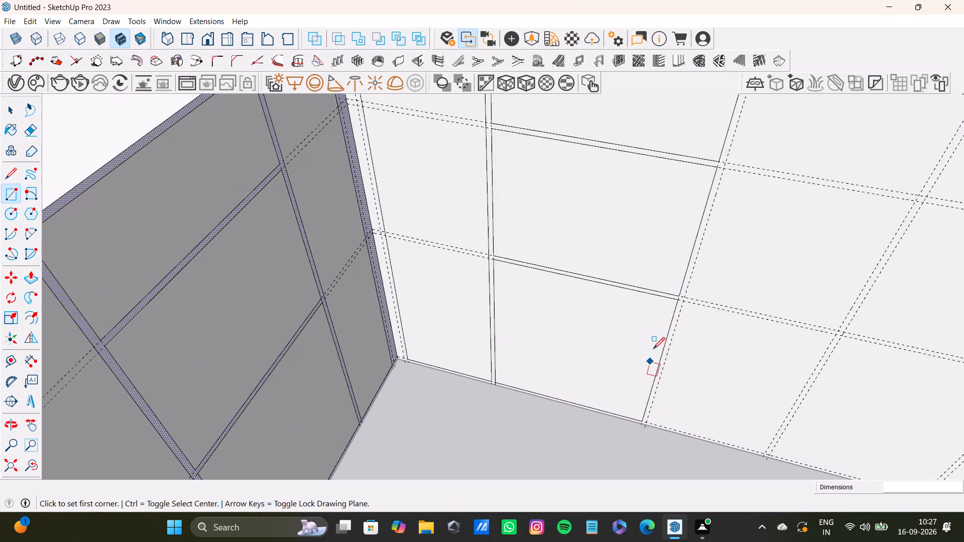
middle_click_drag(653, 342, 211, 509, "shift")
middle_click_drag(247, 466, 355, 400)
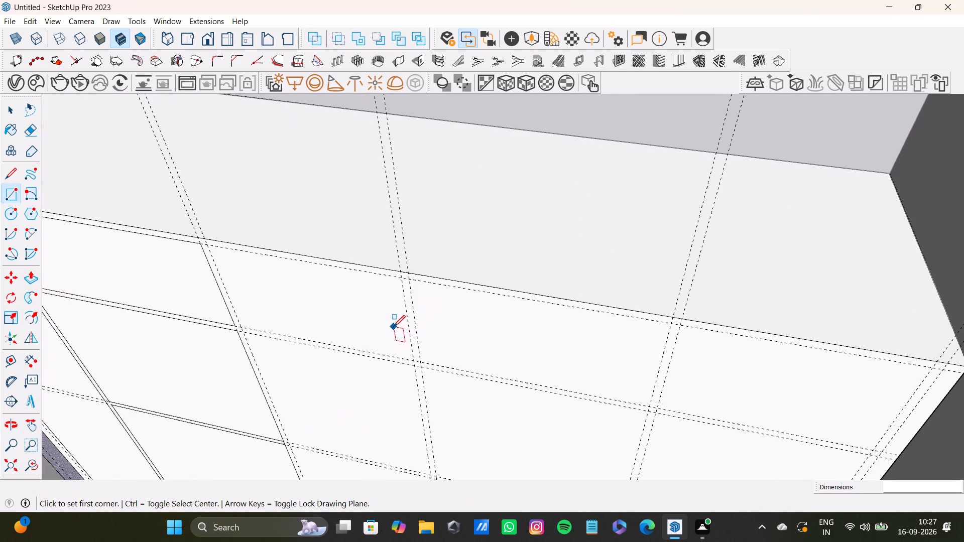
middle_click_drag(276, 366, 323, 336)
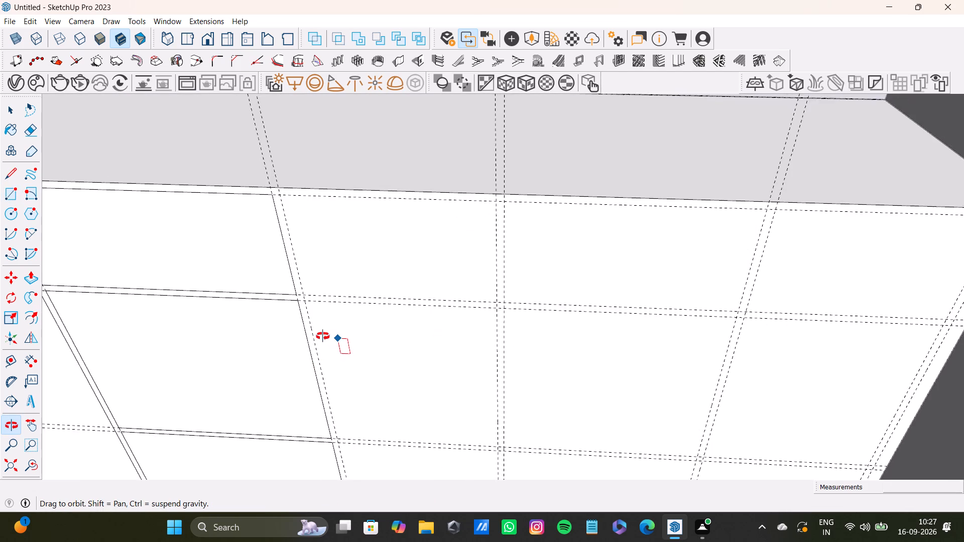
middle_click_drag(323, 336, 327, 333)
left_click(292, 187)
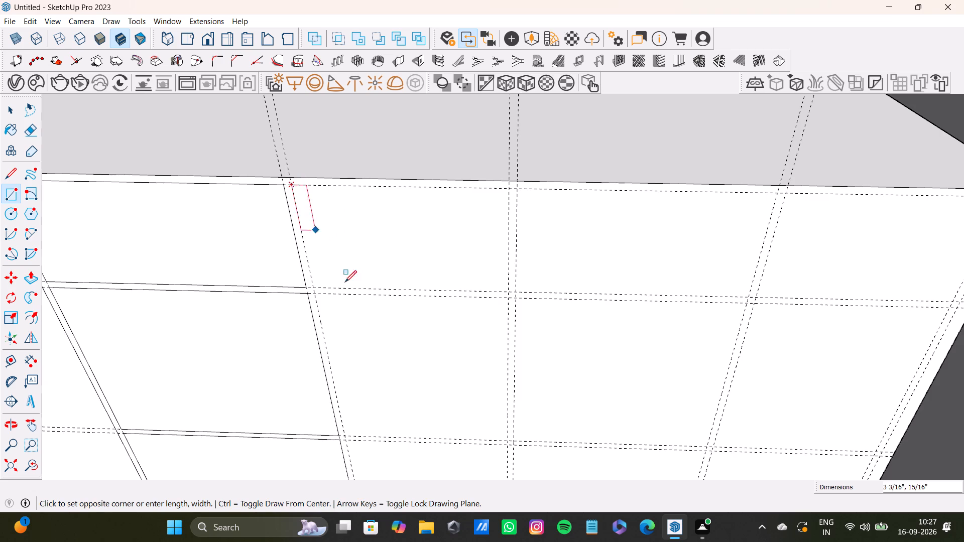
scroll(389, 348, "down", 2)
middle_click_drag(435, 375, 399, 290, "shift")
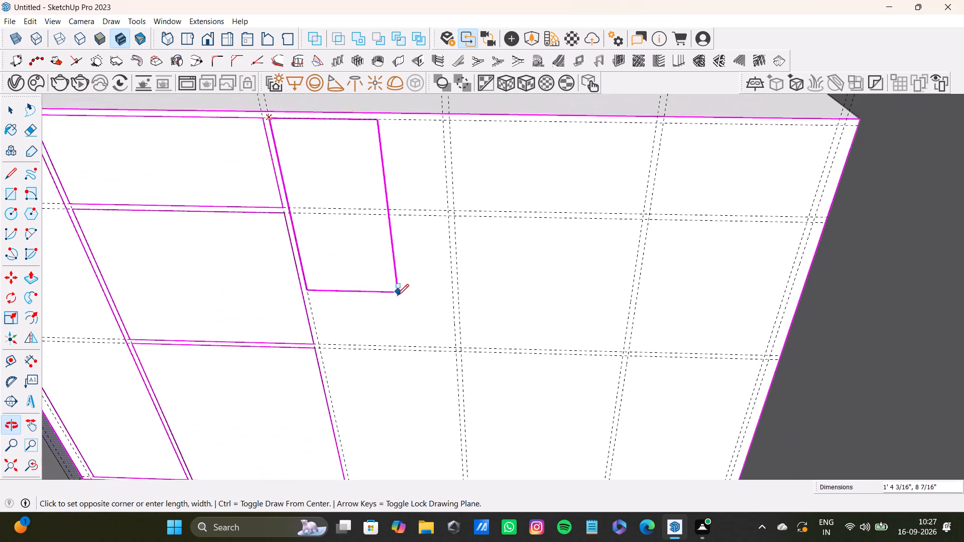
middle_click_drag(443, 377, 443, 237, "shift")
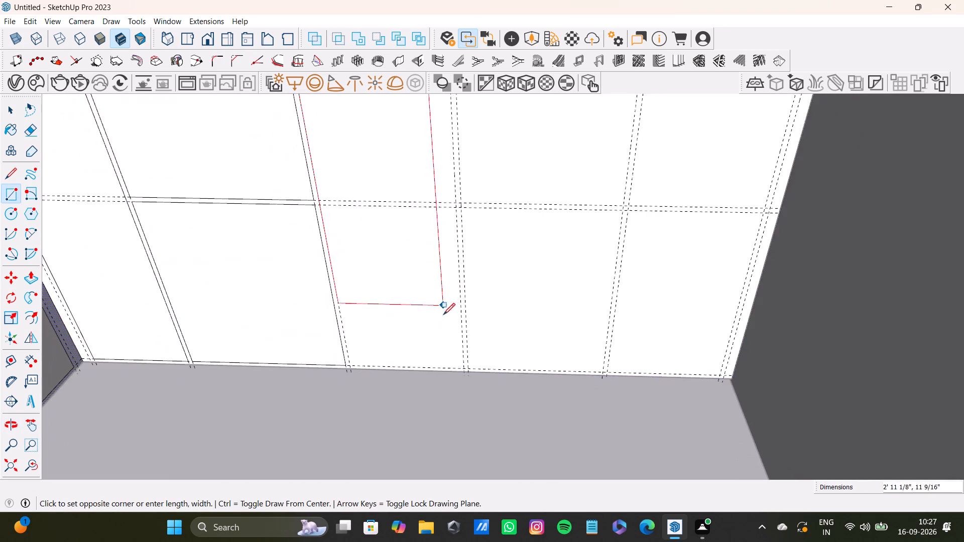
scroll(447, 333, "up", 7)
left_click(476, 392)
Draw the top rectangle in the adjoining face's fourth bay, between the upper border guide and the first horizontal guide pair.
scroll(408, 330, "down", 4)
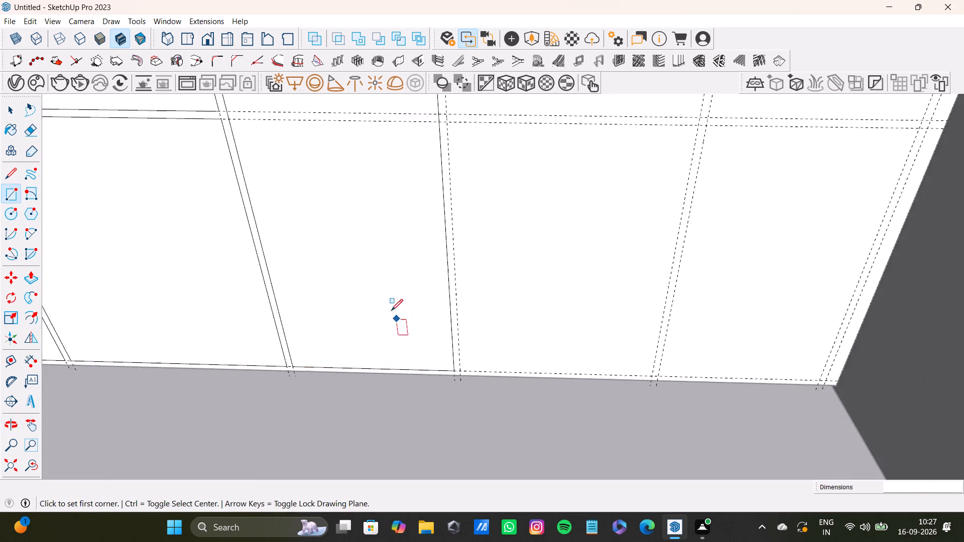
scroll(391, 311, "down", 5)
middle_click_drag(383, 277, 378, 390, "shift")
scroll(373, 409, "down", 1, "shift")
middle_click_drag(390, 182, 371, 268)
scroll(371, 268, "up", 4)
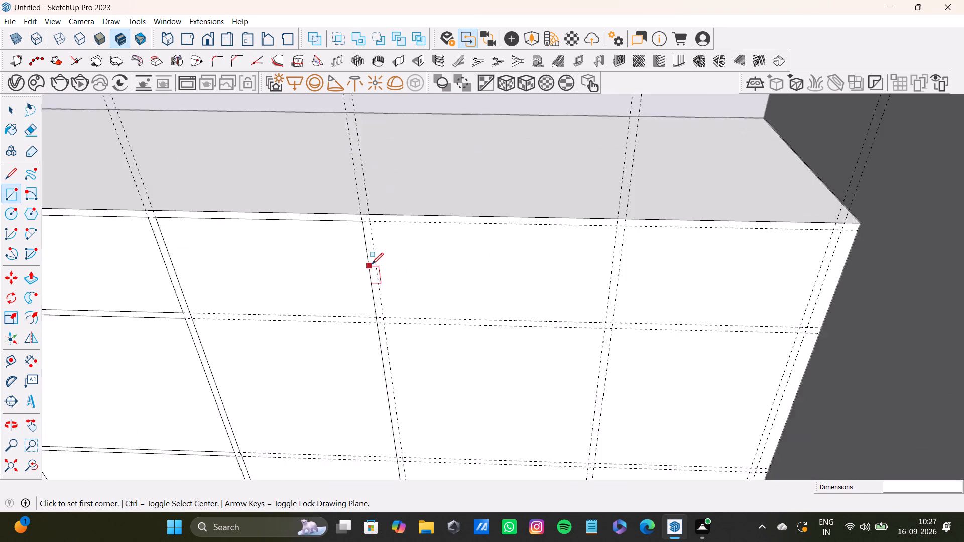
scroll(372, 264, "up", 7)
left_click(368, 179)
scroll(609, 273, "down", 3)
middle_click_drag(629, 285, 534, 244, "shift")
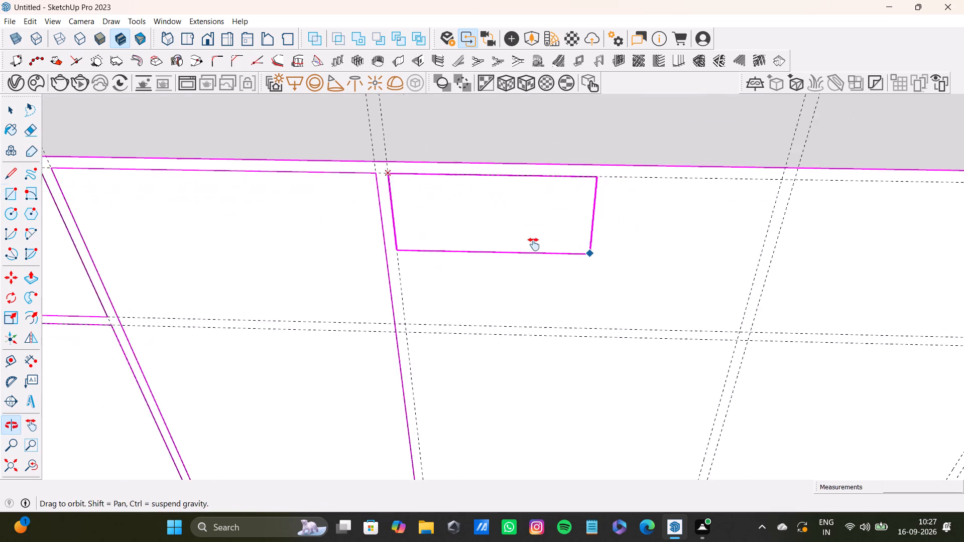
middle_click_drag(534, 244, 504, 242, "shift")
left_click(662, 322)
Draw the fourth bay's middle rectangle, 1' 3 3/4" by 1' 2 7/16", and its bottom rectangle, 1' 3 3/4" by about 1' 9 1/16".
scroll(639, 342, "down", 4)
middle_click_drag(634, 353, 629, 156)
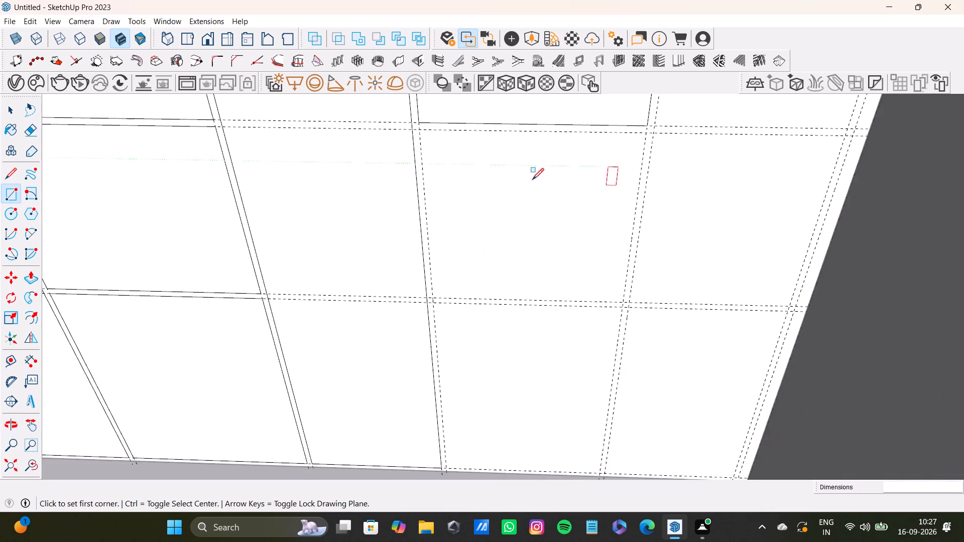
scroll(430, 205, "up", 4)
middle_click_drag(454, 164, 433, 295, "shift")
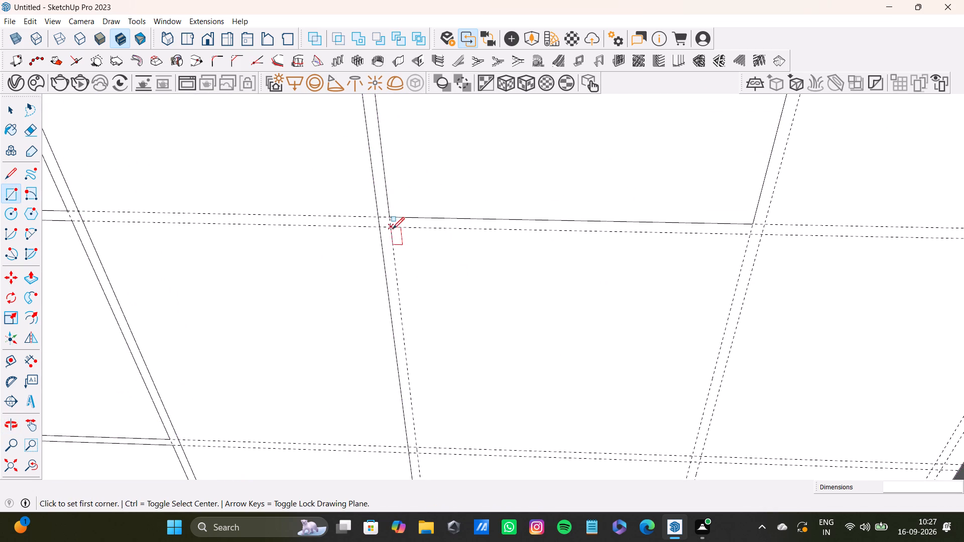
left_click(393, 229)
scroll(655, 342, "down", 3)
middle_click_drag(662, 375, 636, 288, "shift")
left_click(660, 355)
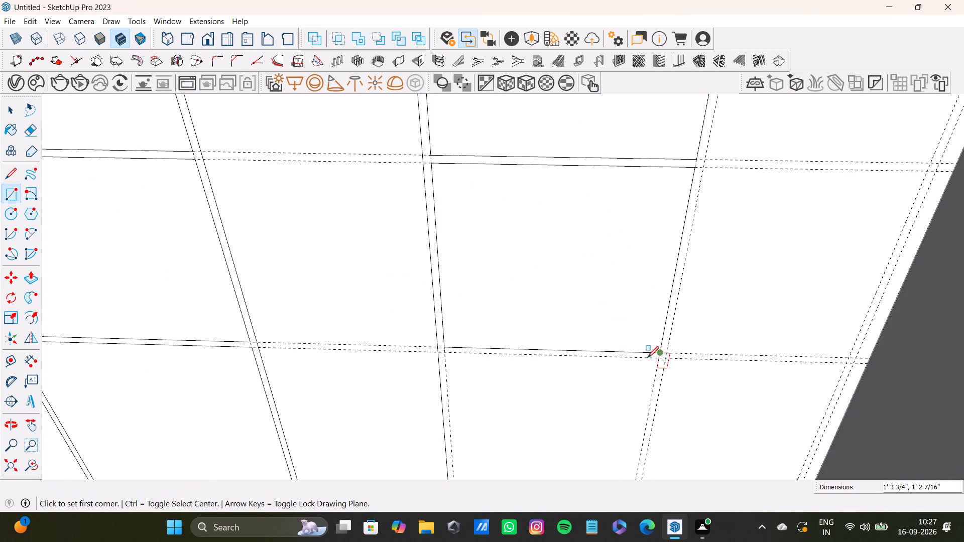
middle_click_drag(640, 366, 598, 245)
scroll(395, 248, "up", 3)
left_click(404, 224)
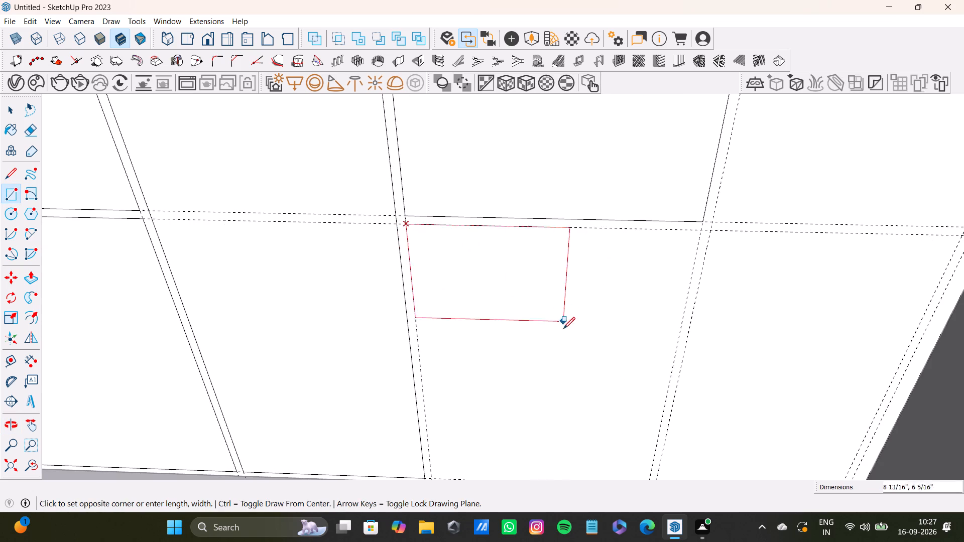
scroll(563, 327, "down", 3)
middle_click_drag(572, 351, 554, 285, "shift")
left_click(615, 393)
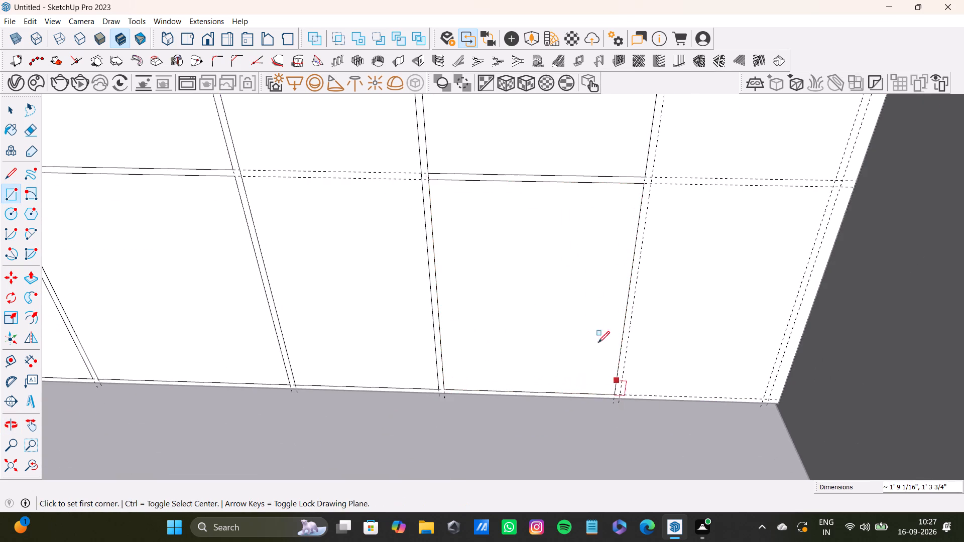
Draw three stacked rectangles in the adjoining face's last bay, the bottom one 1' 1" wide by about 1' 9 1/16" tall.
scroll(593, 250, "down", 4)
middle_click_drag(597, 238, 458, 394, "shift")
scroll(487, 195, "up", 6)
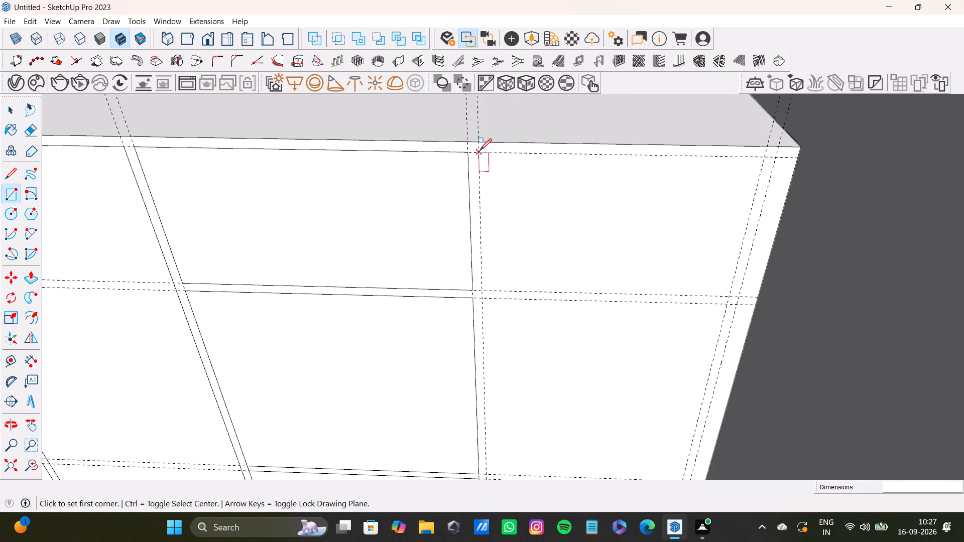
left_click(479, 150)
left_click(731, 297)
scroll(712, 308, "down", 3)
middle_click_drag(701, 325, 684, 270, "shift")
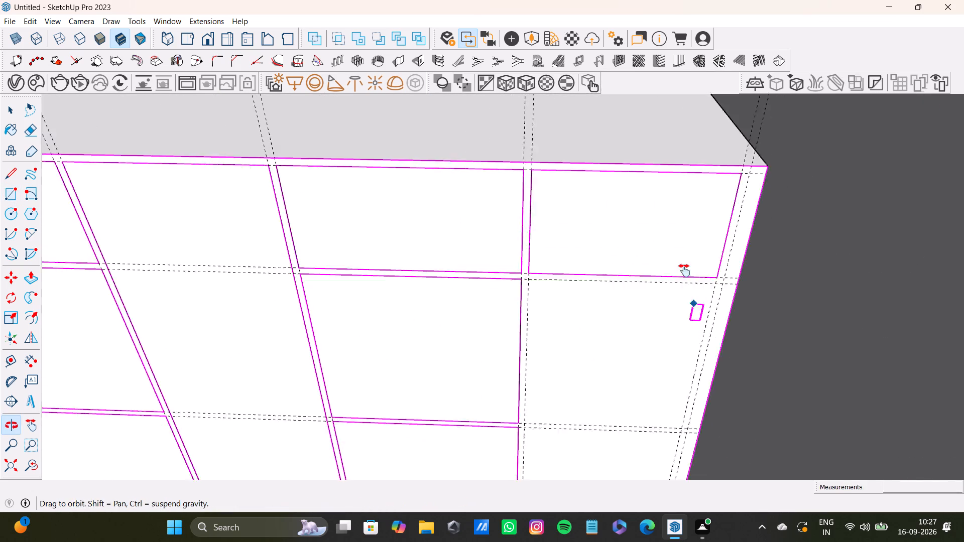
middle_click_drag(684, 270, 624, 173, "shift")
scroll(448, 178, "up", 3)
left_click(465, 133)
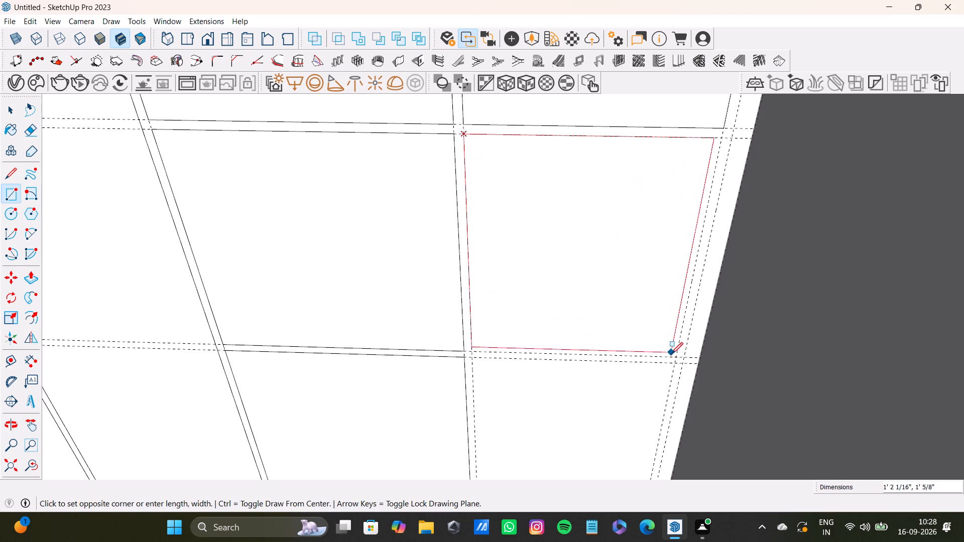
left_click(673, 357)
scroll(667, 361, "down", 4)
middle_click_drag(664, 363, 615, 221, "shift")
scroll(454, 276, "up", 3)
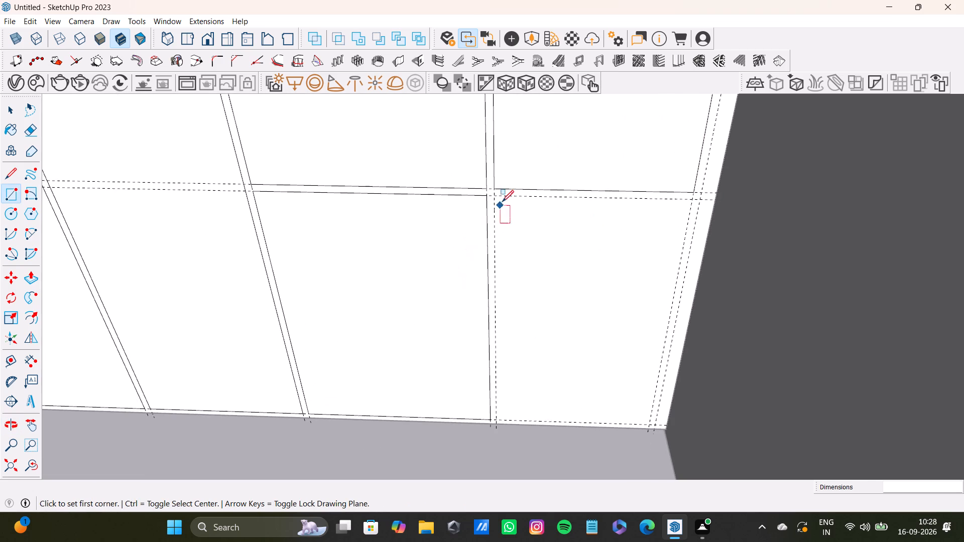
left_click(495, 197)
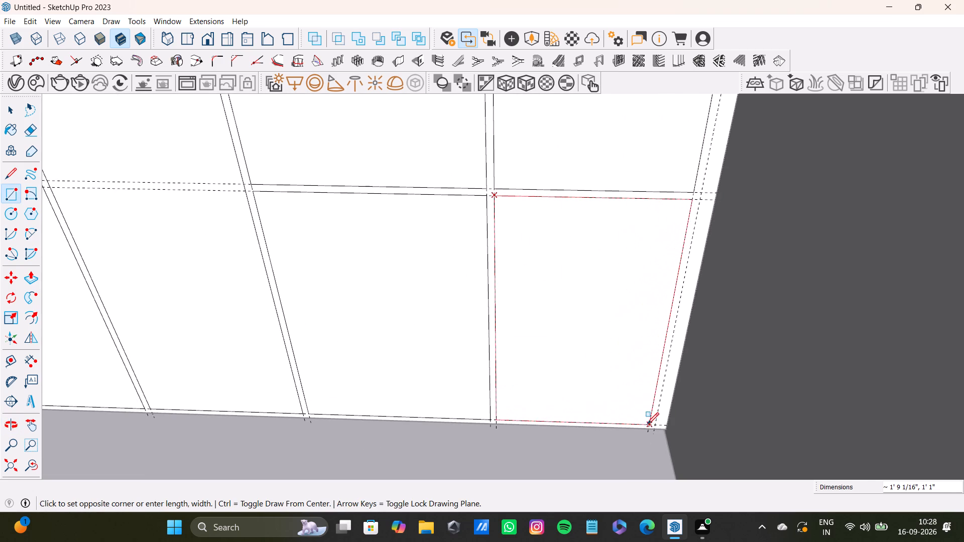
left_click(647, 424)
Pull out the full-height panel at the other face's far end from the inner corner by about 3/8".
scroll(522, 367, "down", 11)
middle_click_drag(388, 354, 535, 471, "shift")
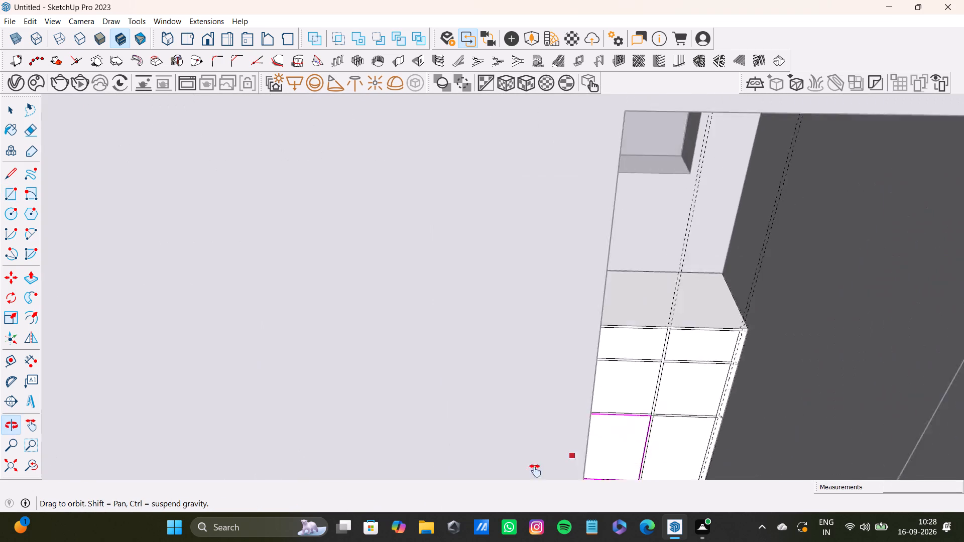
middle_click_drag(535, 471, 503, 479, "shift")
middle_click_drag(579, 381, 460, 481)
scroll(265, 329, "up", 4)
key("space")
scroll(268, 280, "up", 4)
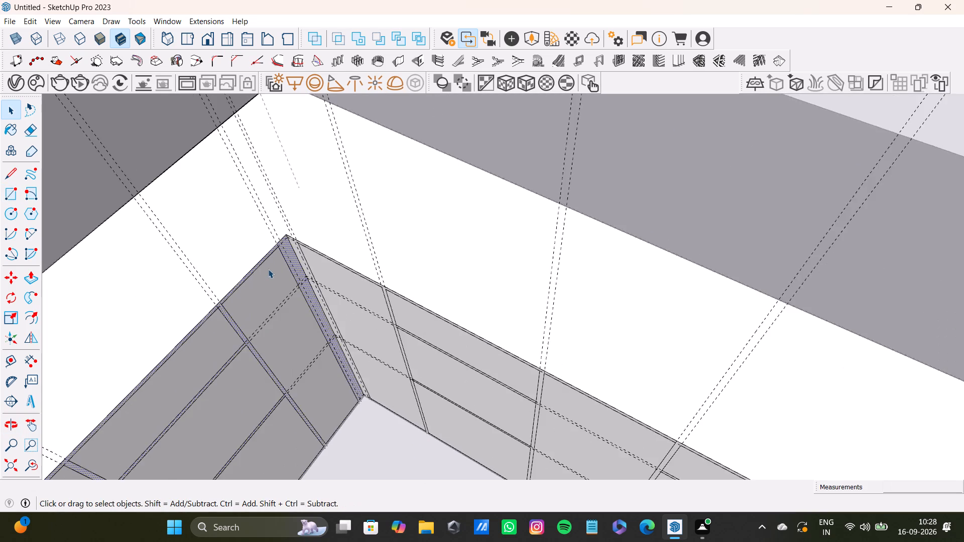
scroll(268, 269, "up", 8)
middle_click_drag(282, 266, 114, 306)
scroll(137, 272, "down", 4)
middle_click_drag(138, 272, 556, 258, "shift")
middle_click_drag(582, 260, 436, 285)
middle_click_drag(325, 252, 721, 239, "shift")
middle_click_drag(483, 267, 509, 200)
middle_click_drag(512, 193, 512, 333, "shift")
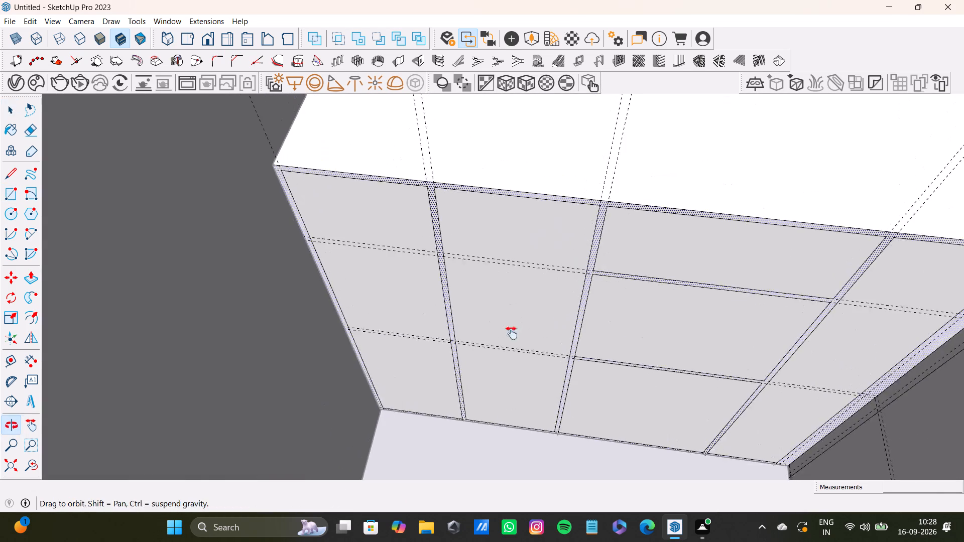
middle_click_drag(512, 333, 511, 337, "shift")
middle_click_drag(507, 331, 512, 285)
middle_click_drag(504, 222, 429, 378, "shift")
middle_click_drag(416, 356, 453, 329)
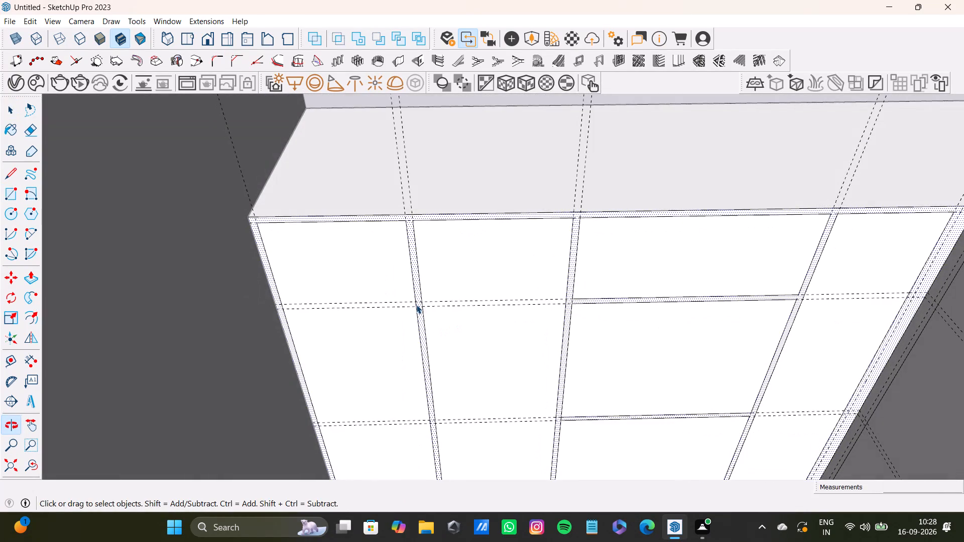
left_click(361, 253)
key("p")
left_click(359, 255)
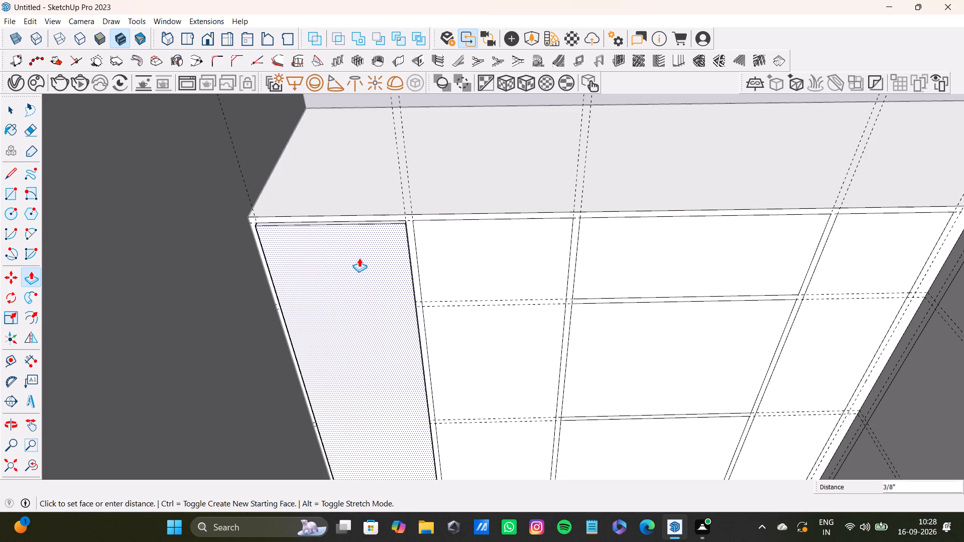
key("space")
Pull out the neighbouring full-height panel in the second bay until it is flush with the first raised panel.
left_click(460, 256)
key("p")
left_click_drag(458, 257, 455, 259)
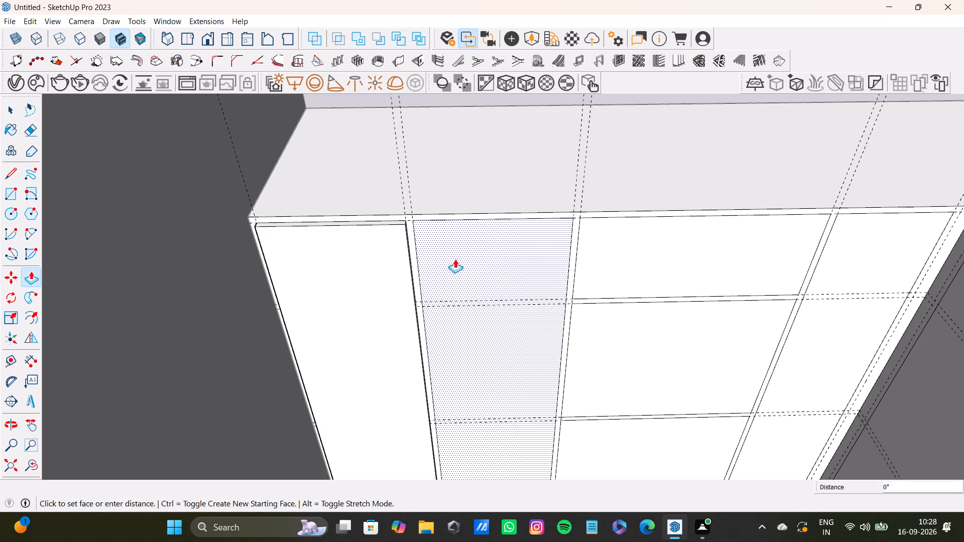
left_click_drag(455, 259, 393, 252)
key("space")
left_click(629, 241)
left_click_drag(621, 243, 541, 243)
key("bracketleft")
key("p")
left_click_drag(564, 246, 388, 236)
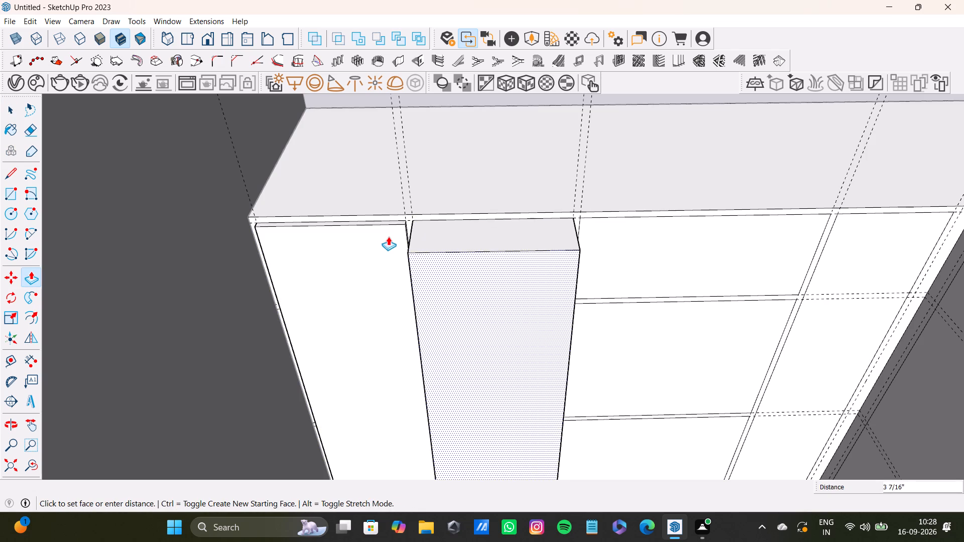
left_click_drag(388, 236, 388, 226)
key("space")
Pull out the top panel of the third bay flush with the raised full-height panels.
left_click(654, 239)
key("p")
left_click_drag(646, 243, 541, 250)
key("space")
Pull out the middle panel of the third bay flush with the raised panel above it.
left_click(628, 338)
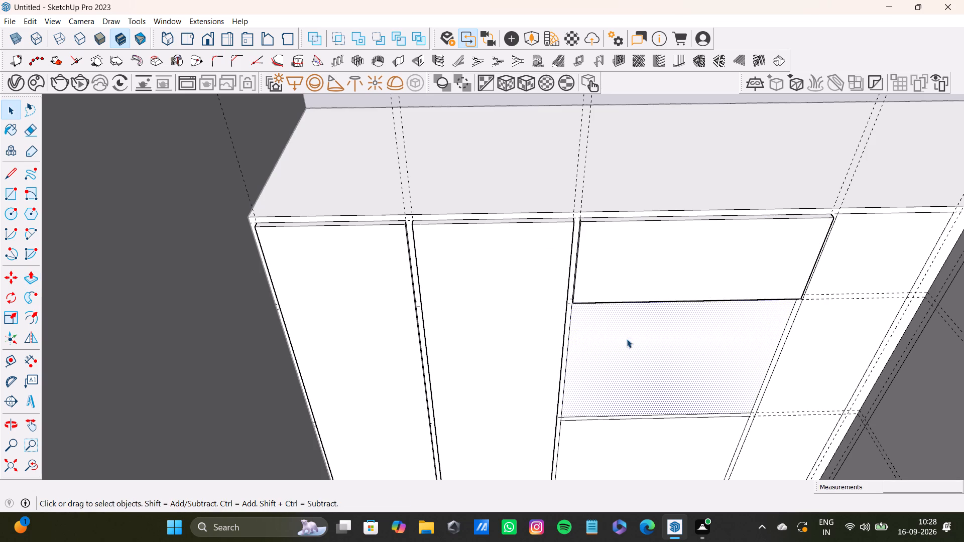
left_click_drag(627, 339, 516, 331)
key("p")
left_click_drag(606, 334, 583, 269)
scroll(658, 386, "down", 3)
middle_click_drag(656, 386, 580, 255, "shift")
left_click(577, 319)
key("space")
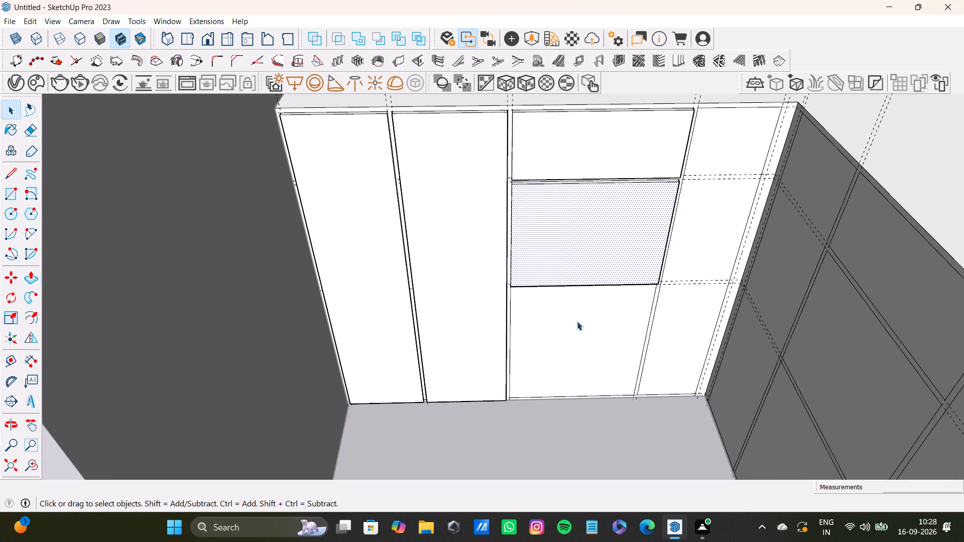
Pull out the bottom panel of the third bay by 1/2", flush with the raised panels.
left_click(577, 321)
key("p")
left_click_drag(571, 322, 514, 288)
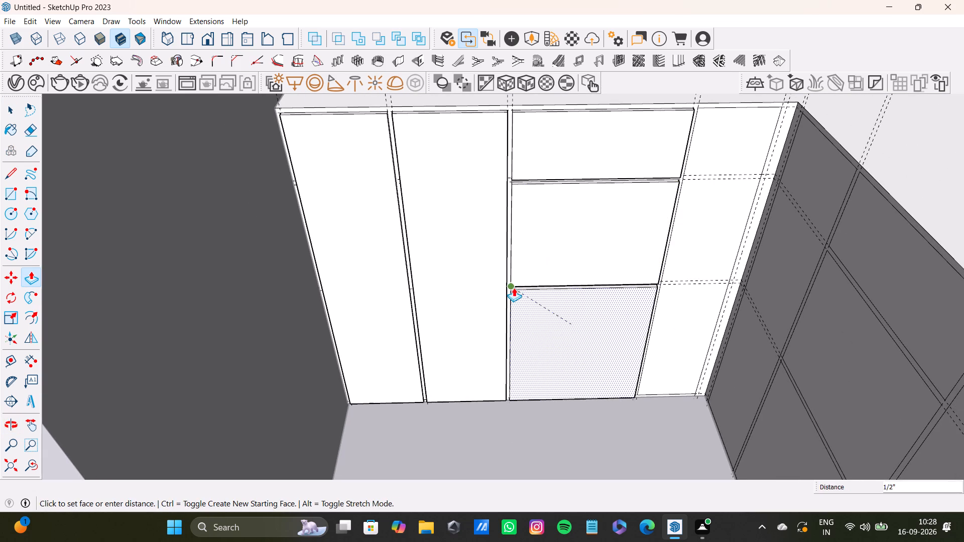
left_click_drag(514, 288, 514, 287)
key("space")
Pull out the full-height panel in the same face's last bay, beside the inner corner, flush with the raised panels.
scroll(604, 283, "down", 4)
left_click(34, 464)
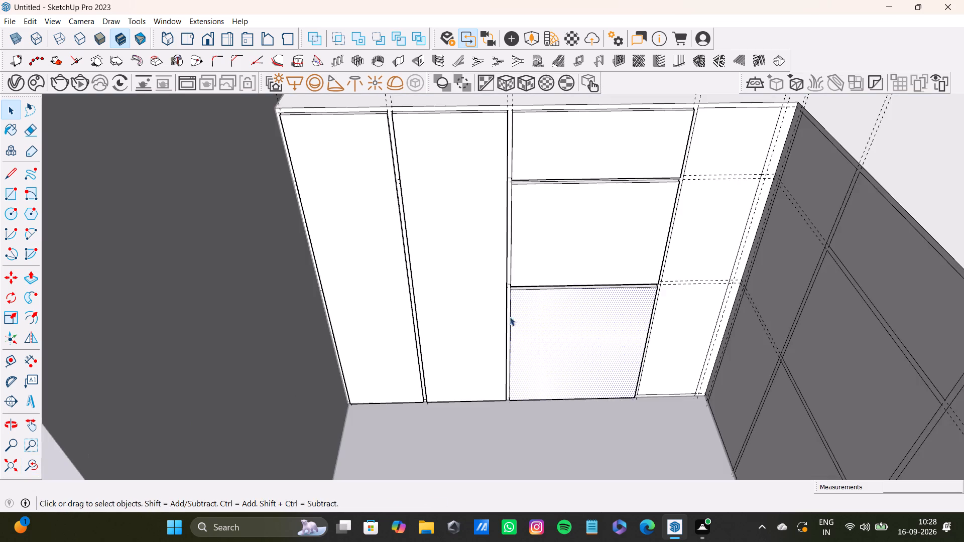
middle_click_drag(626, 231, 427, 339, "shift")
key("space")
left_click(480, 264)
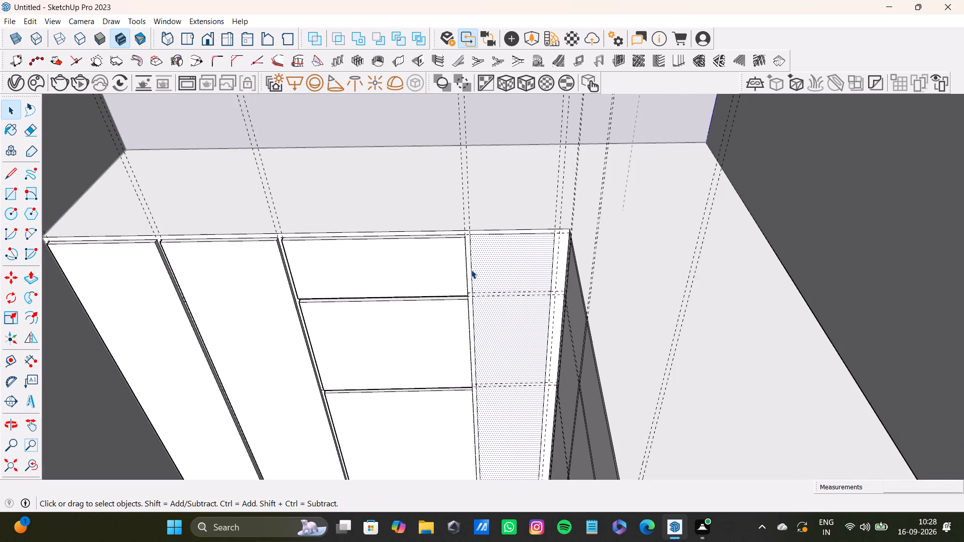
key("p")
left_click_drag(473, 269, 428, 264)
key("space")
Pull out the full-height panel in the adjoining face's first bay, beside the inner corner, by 1/2".
scroll(453, 308, "down", 3)
middle_click_drag(453, 310, 609, 331)
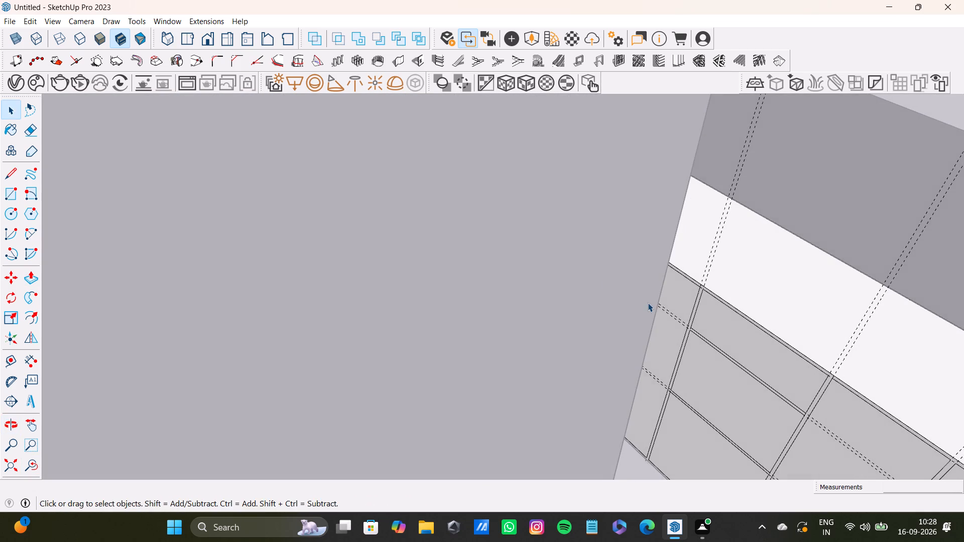
middle_click_drag(620, 286, 265, 355, "shift")
middle_click_drag(619, 258, 490, 289, "shift")
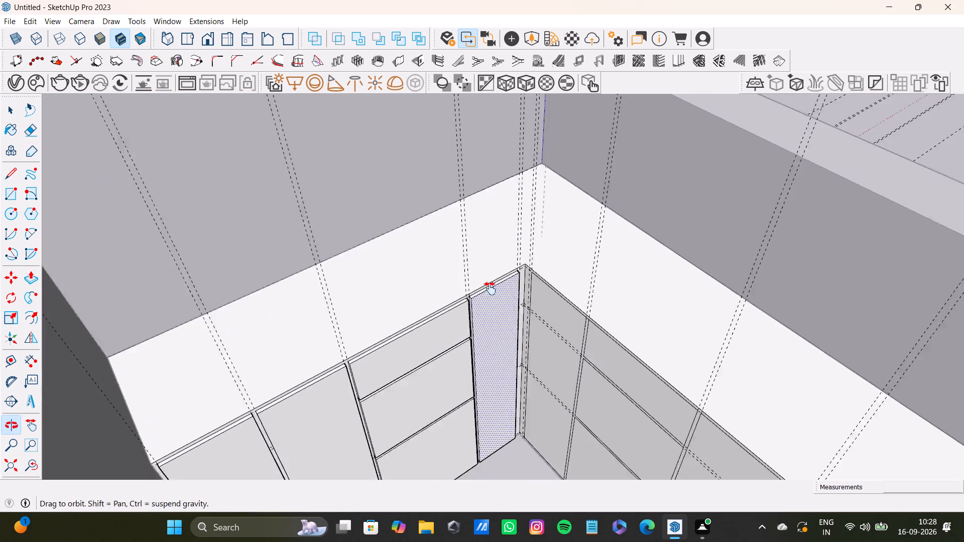
middle_click_drag(490, 289, 483, 289, "shift")
middle_click_drag(509, 315, 550, 306)
key("space")
scroll(539, 302, "up", 6)
left_click(510, 276)
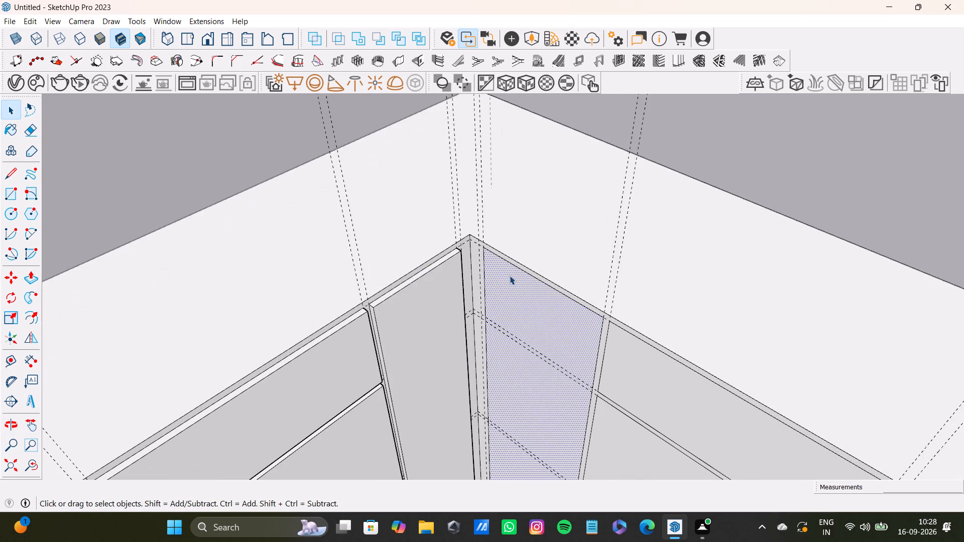
key("p")
left_click_drag(509, 275, 487, 258)
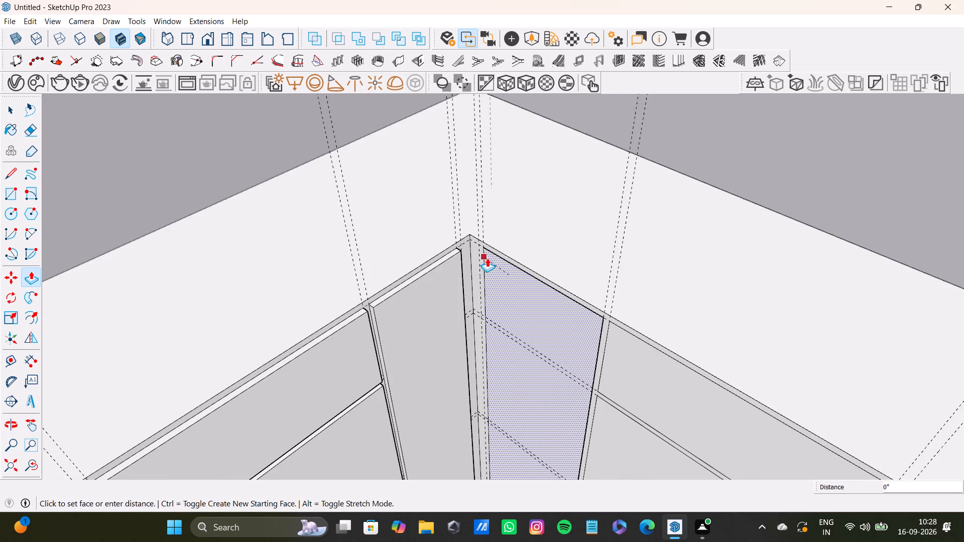
left_click_drag(487, 258, 485, 264)
scroll(489, 270, "up", 11)
left_click_drag(500, 234, 485, 240)
Pull out the top panel in the adjoining face's second bay by 1/2", flush with the raised full-height panel.
scroll(498, 277, "down", 4)
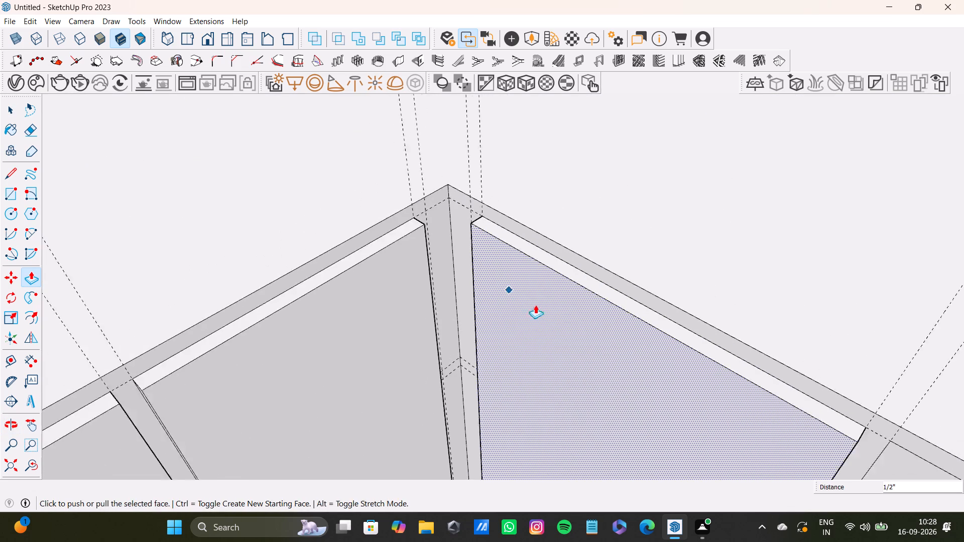
middle_click_drag(560, 310, 373, 27, "shift")
scroll(548, 130, "down", 8)
middle_click_drag(546, 153, 332, 182, "shift")
middle_click_drag(456, 202, 568, 209)
key("space")
left_click(387, 231)
key("p")
left_click_drag(346, 230, 299, 231)
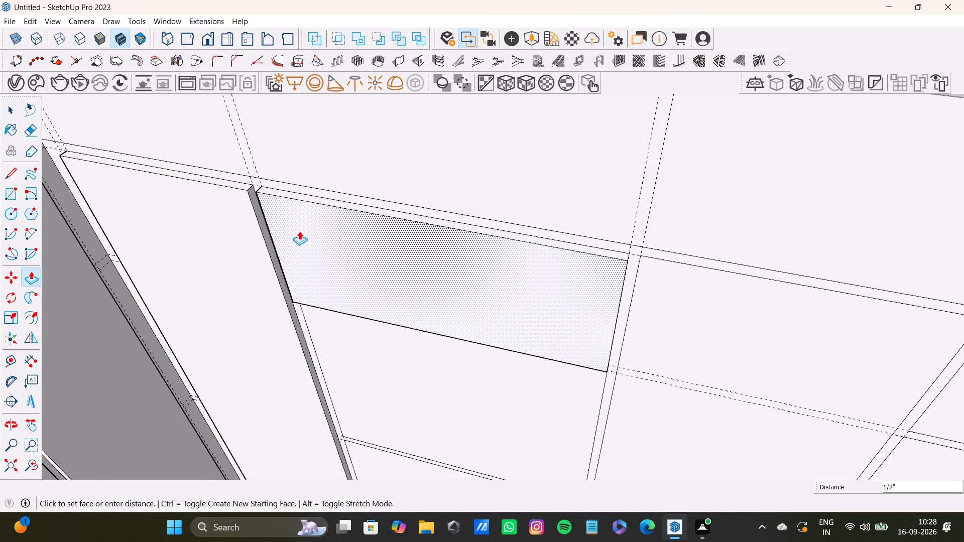
left_click_drag(299, 231, 248, 190)
key("space")
Pull out the middle and bottom panels in the adjoining face's second bay by 1/2", flush with the top one.
left_click(339, 333)
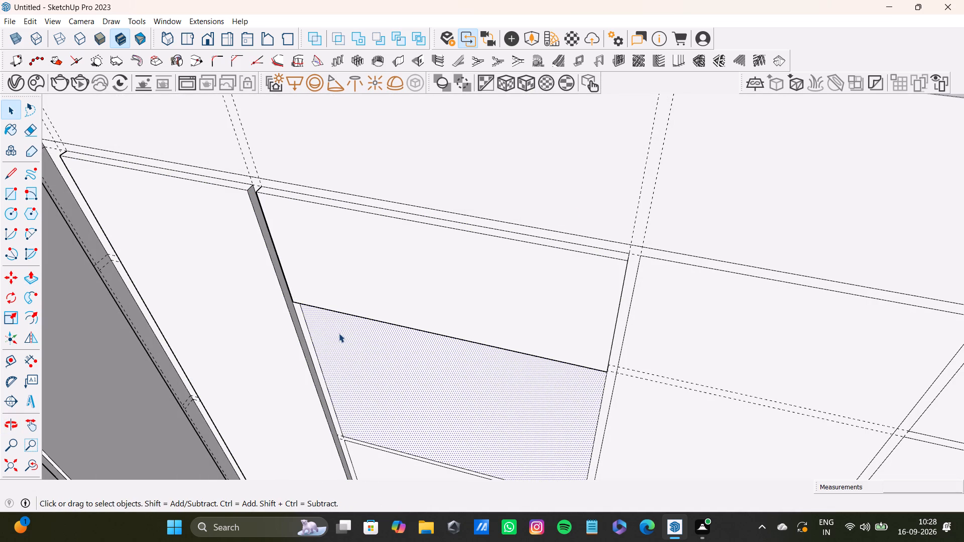
key("p")
left_click_drag(336, 335, 316, 284)
middle_click_drag(402, 364, 380, 149, "shift")
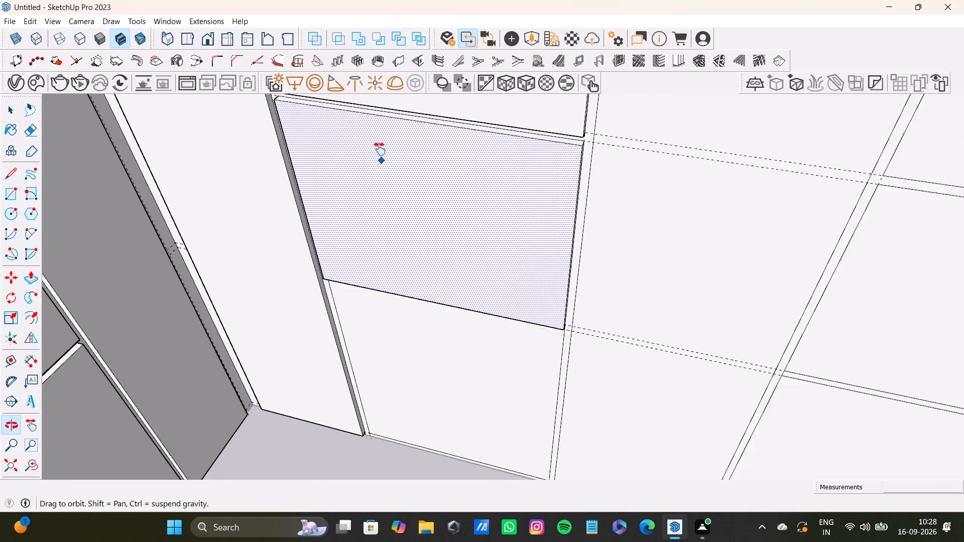
middle_click_drag(380, 149, 376, 148, "shift")
key("space")
left_click(425, 305)
key("p")
left_click_drag(417, 302, 388, 247)
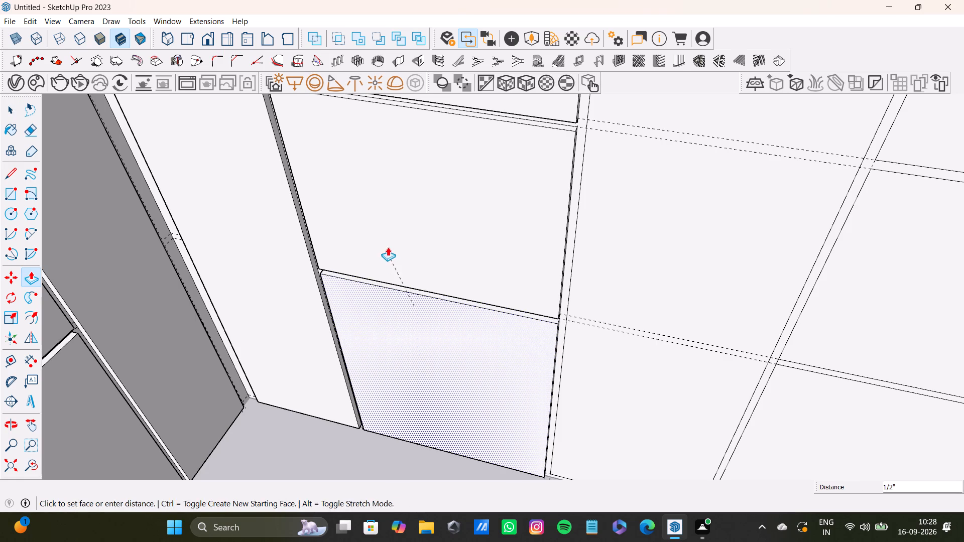
left_click_drag(388, 247, 388, 237)
key("space")
Pull out the full-height panel in the adjoining face's third bay by 1/2".
scroll(382, 242, "down", 4)
middle_click_drag(406, 225, 379, 390, "shift")
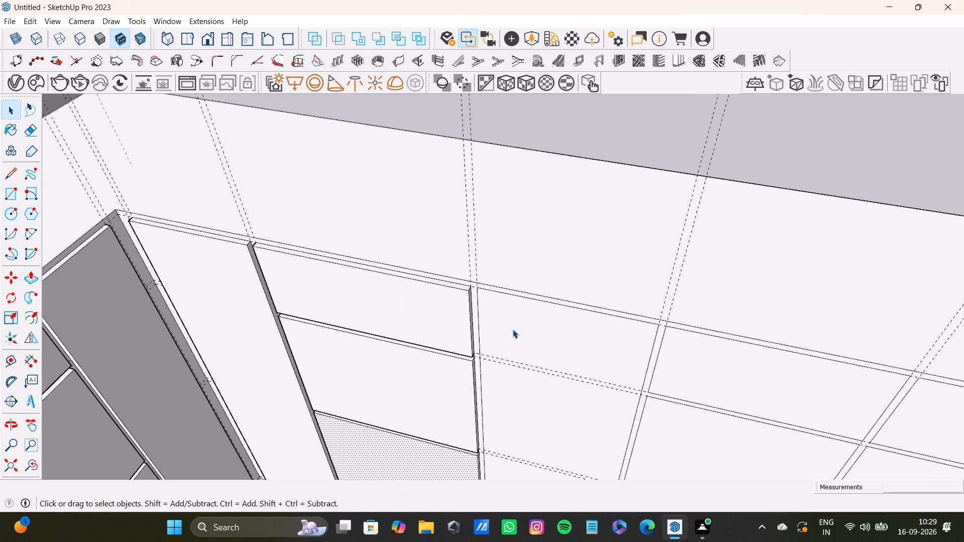
key("space")
left_click(517, 327)
key("p")
left_click_drag(514, 326, 434, 304)
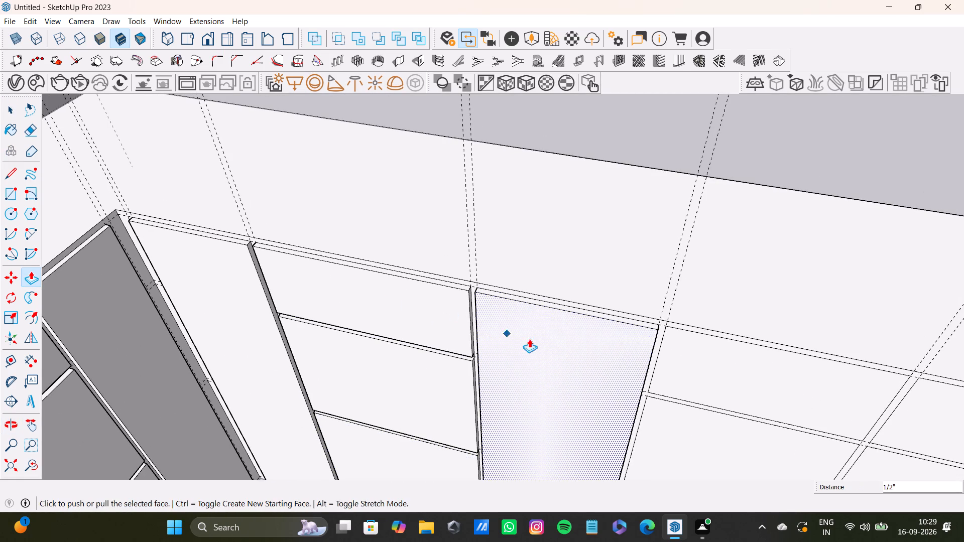
Pull out the top panel in the adjoining face's fourth bay flush with the raised full-height panel.
scroll(531, 341, "down", 4)
middle_click_drag(575, 347, 392, 304)
key("space")
left_click(465, 318)
key("p")
left_click_drag(457, 320, 407, 308)
key("space")
Pull out the middle and bottom panels in the adjoining face's fourth bay flush with the top panel.
left_click(476, 363)
key("p")
left_click_drag(480, 363, 449, 357)
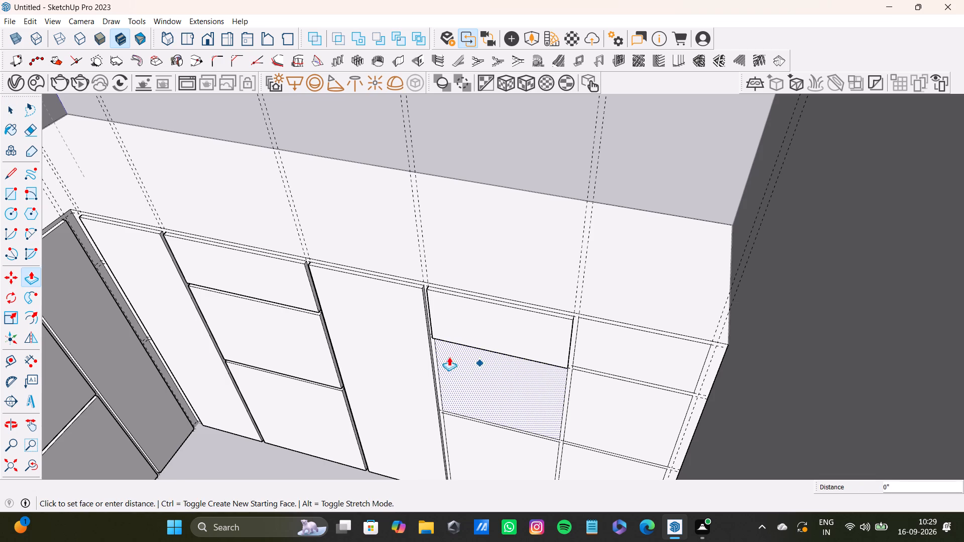
left_click_drag(449, 357, 440, 312)
key("space")
left_click(471, 446)
key("p")
left_click_drag(471, 444, 471, 443)
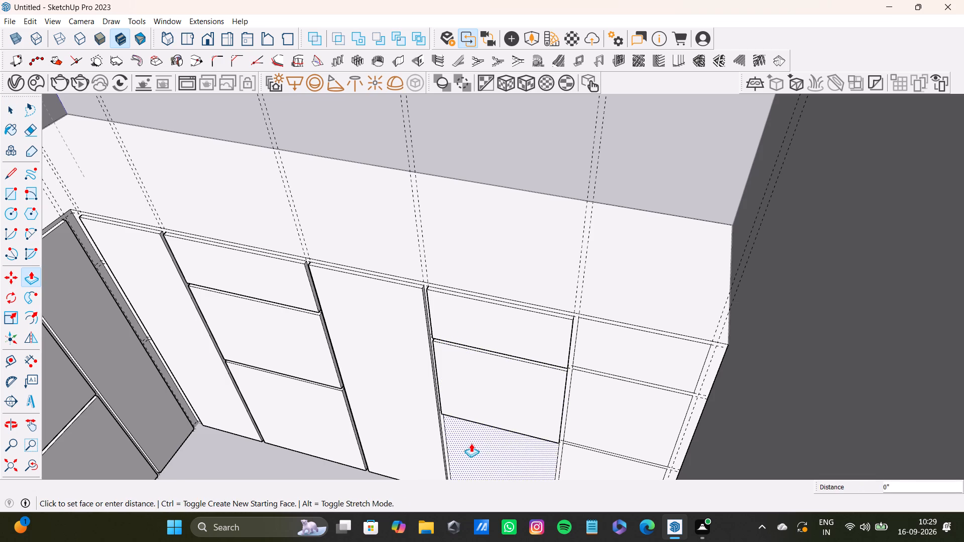
left_click_drag(471, 443, 457, 391)
key("space")
Pull out the top and middle panels in the adjoining face's last bay by 1/2", flush with the neighbouring raised panels.
left_click(616, 346)
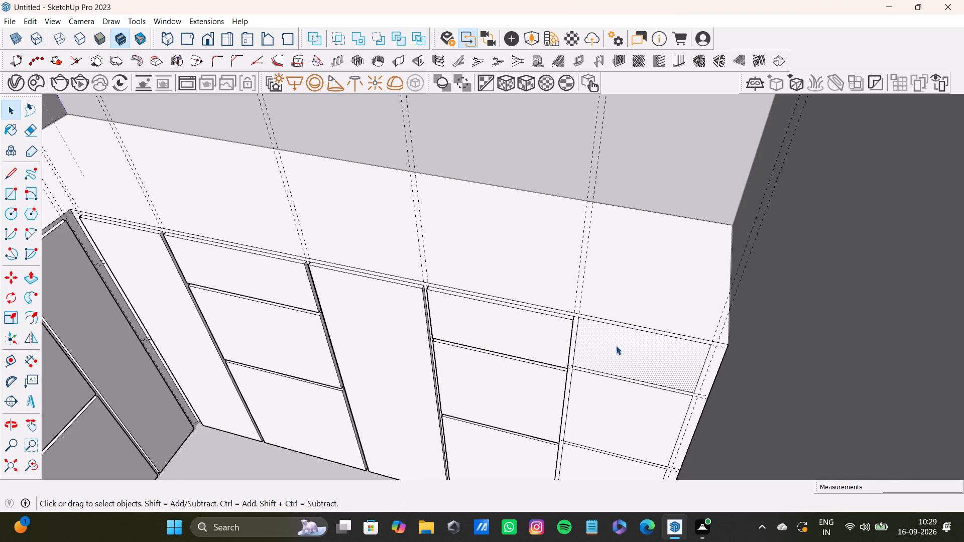
key("p")
left_click_drag(613, 345, 520, 328)
key("space")
left_click(572, 399)
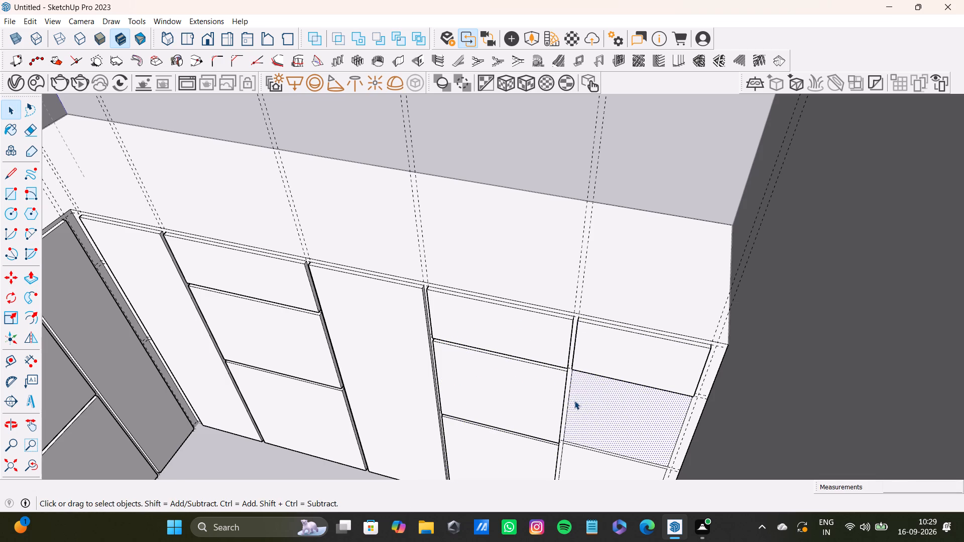
key("p")
left_click_drag(582, 402, 520, 381)
Pull out the bottom panel in the adjoining face's last bay flush with the neighbouring raised panels.
scroll(535, 414, "down", 3)
middle_click_drag(537, 413, 530, 343, "shift")
left_click(33, 463)
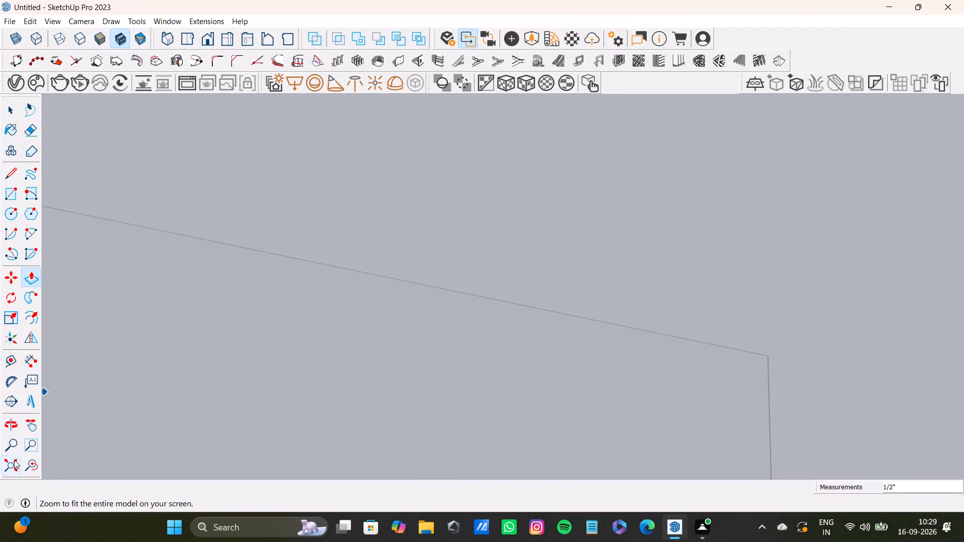
left_click(14, 460)
scroll(558, 240, "up", 20)
scroll(558, 240, "up", 4)
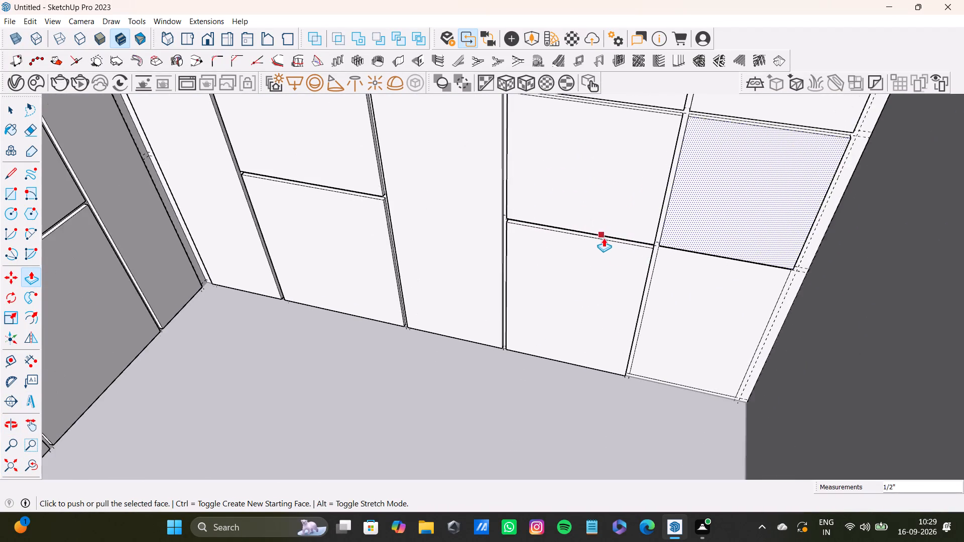
middle_click_drag(649, 253, 582, 237)
middle_click_drag(586, 240, 632, 237)
key("space")
left_click(632, 244)
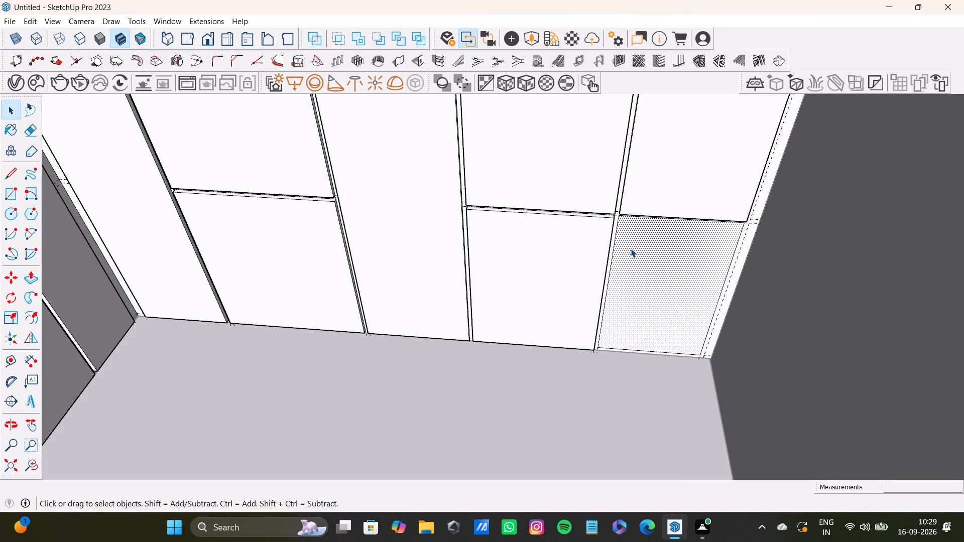
key("p")
left_click_drag(634, 250, 606, 213)
key("space")
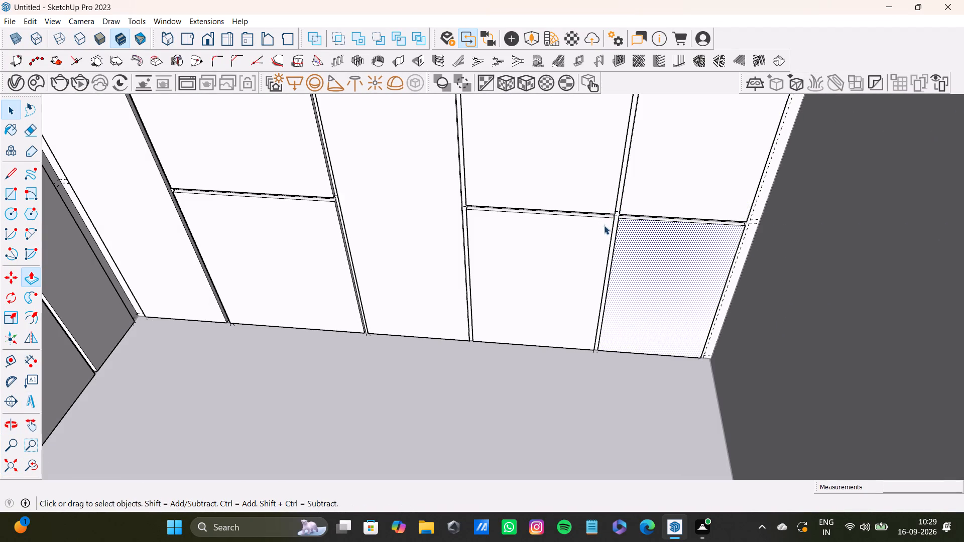
Delete all guides inside the open group of the L-shaped block.
scroll(604, 226, "down", 16)
middle_click_drag(543, 249, 178, 356)
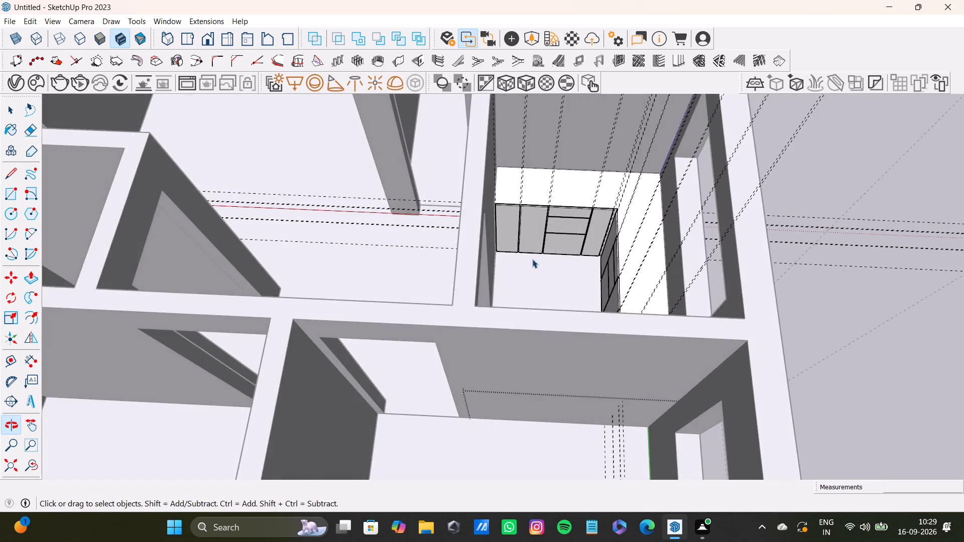
scroll(535, 255, "up", 6)
middle_click_drag(541, 224, 397, 334, "shift")
middle_click_drag(525, 274, 529, 337)
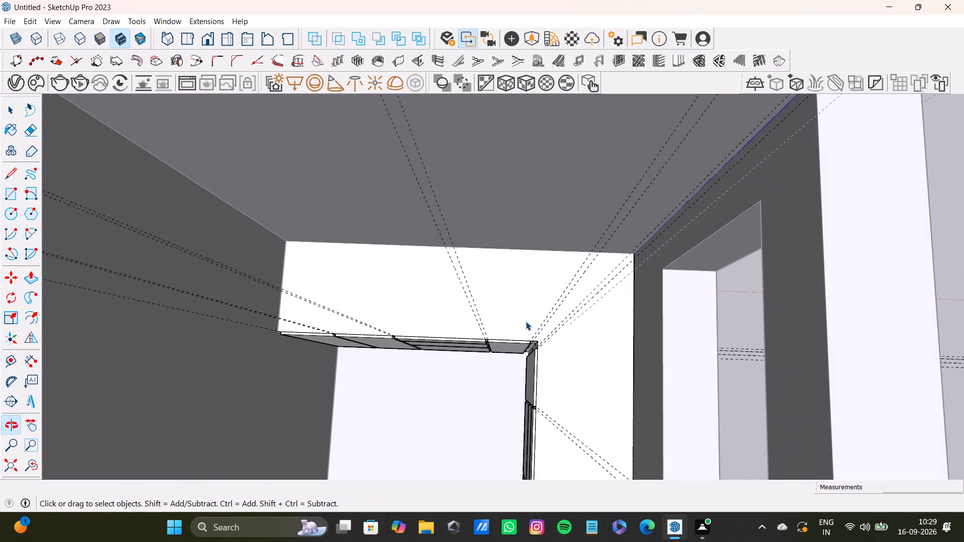
left_click(28, 18)
left_click(121, 127)
Leave the block's group and delete the remaining guides in the model.
scroll(491, 311, "down", 4)
middle_click_drag(494, 325, 499, 324)
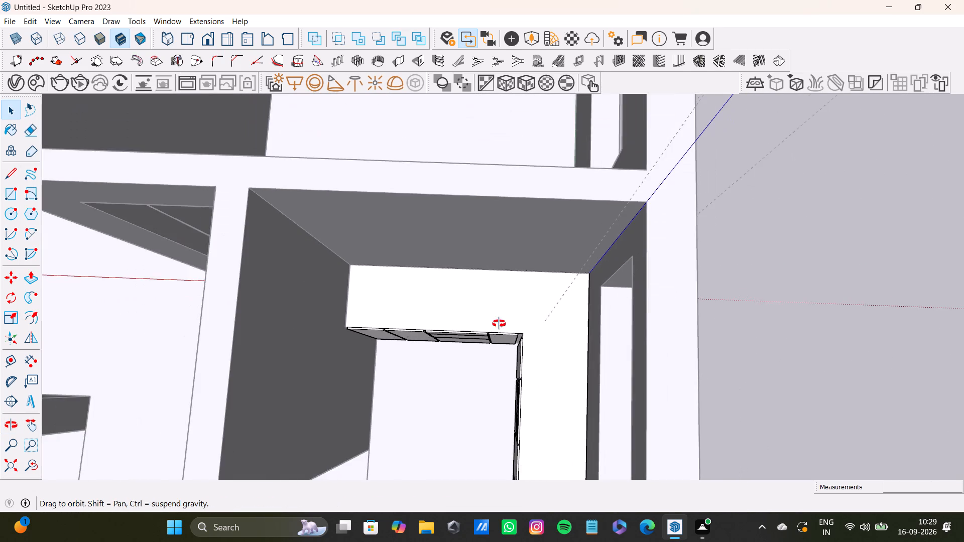
middle_click_drag(499, 324, 553, 345)
left_click(935, 287)
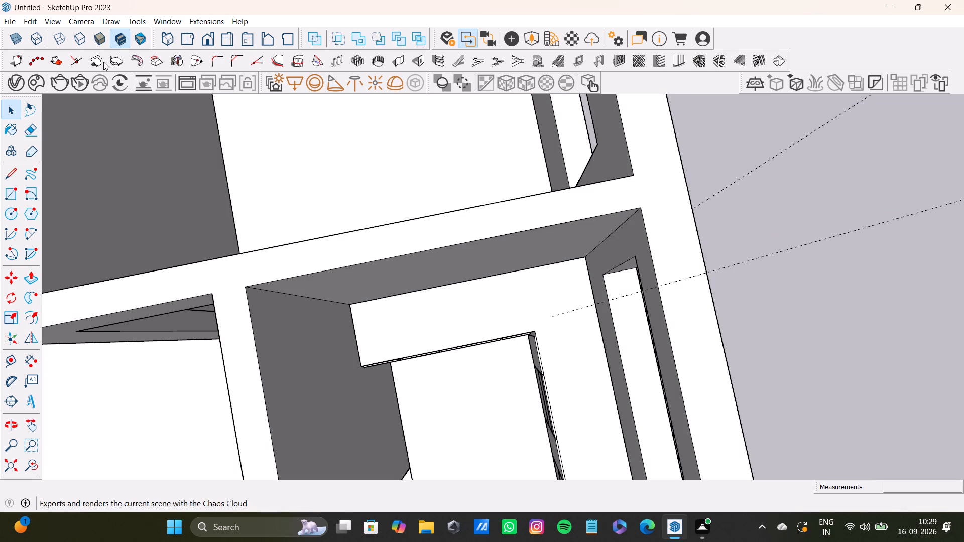
left_click(41, 23)
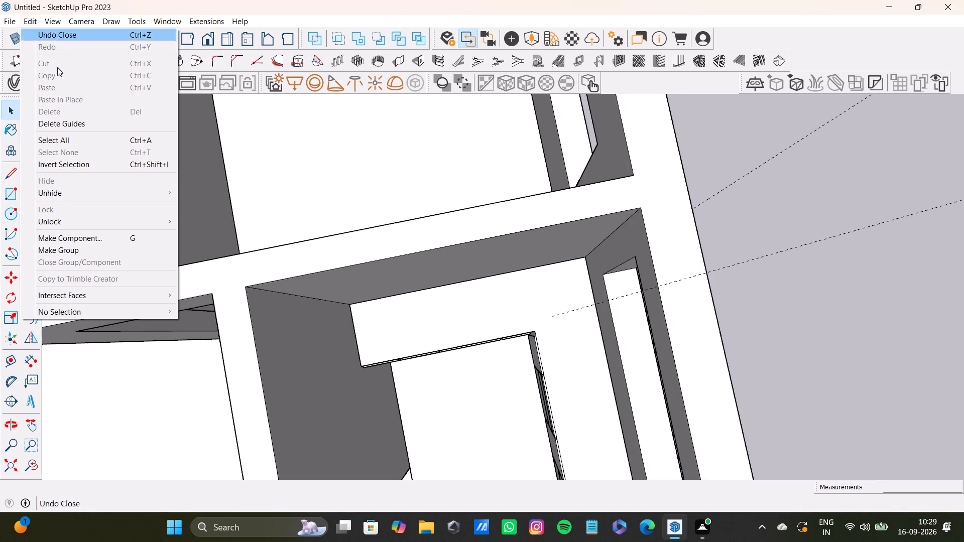
left_click(63, 124)
Draw a rectangle 6' by about 1' 6 11/16" over the top of the block's arm along the end wall, spanning wall to wall.
scroll(489, 211, "down", 7)
middle_click_drag(508, 258, 492, 178)
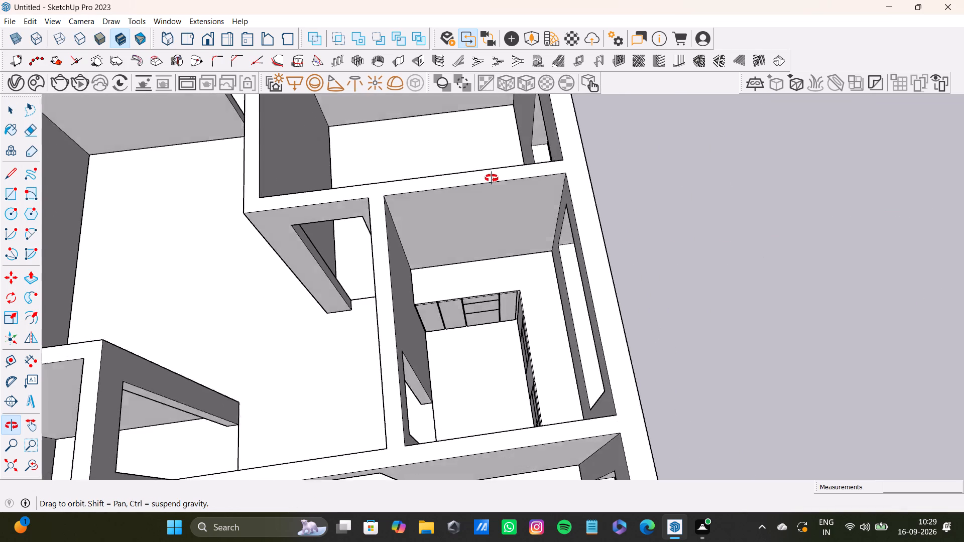
middle_click_drag(492, 178, 477, 219)
left_click_drag(17, 194, 27, 190)
scroll(471, 217, "up", 1)
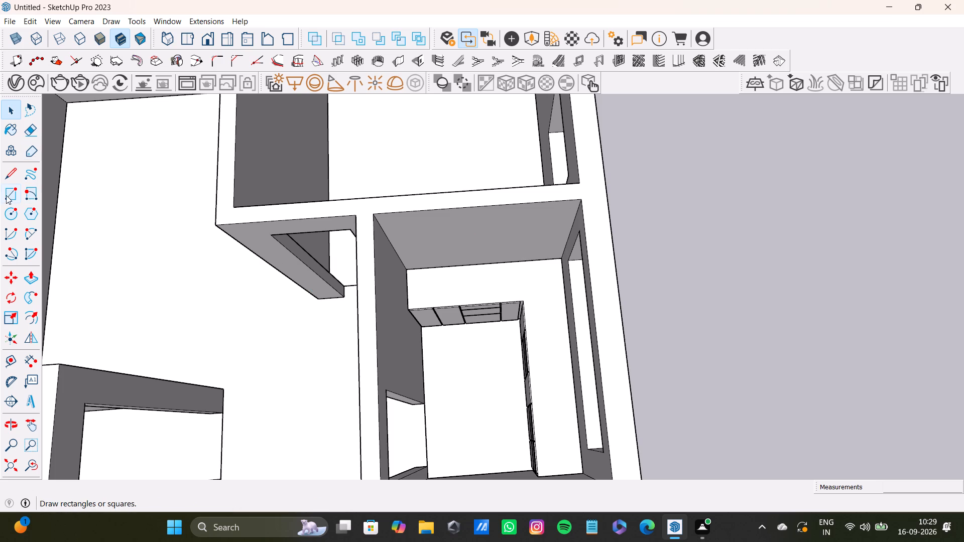
left_click(6, 195)
scroll(452, 299, "up", 12)
left_click(393, 252)
scroll(597, 320, "down", 5)
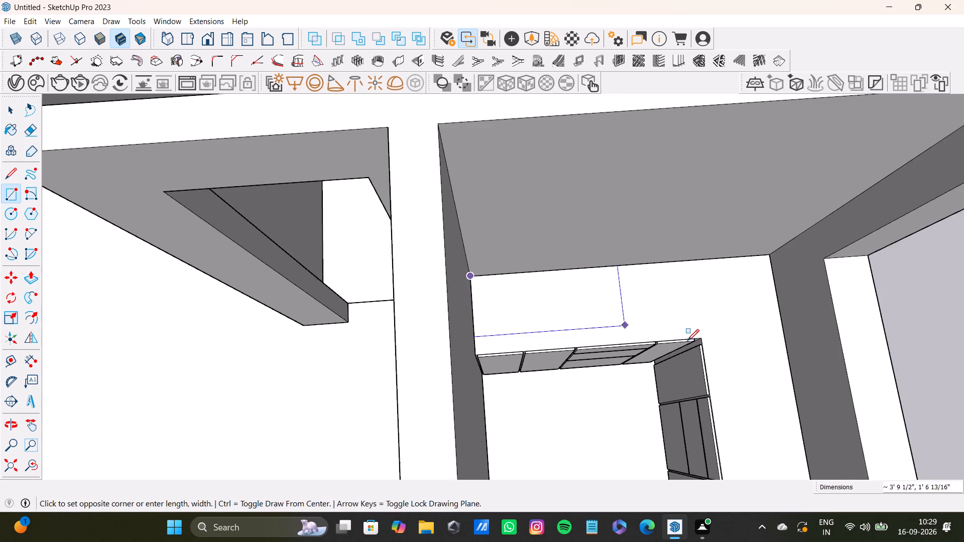
middle_click_drag(694, 338, 558, 296)
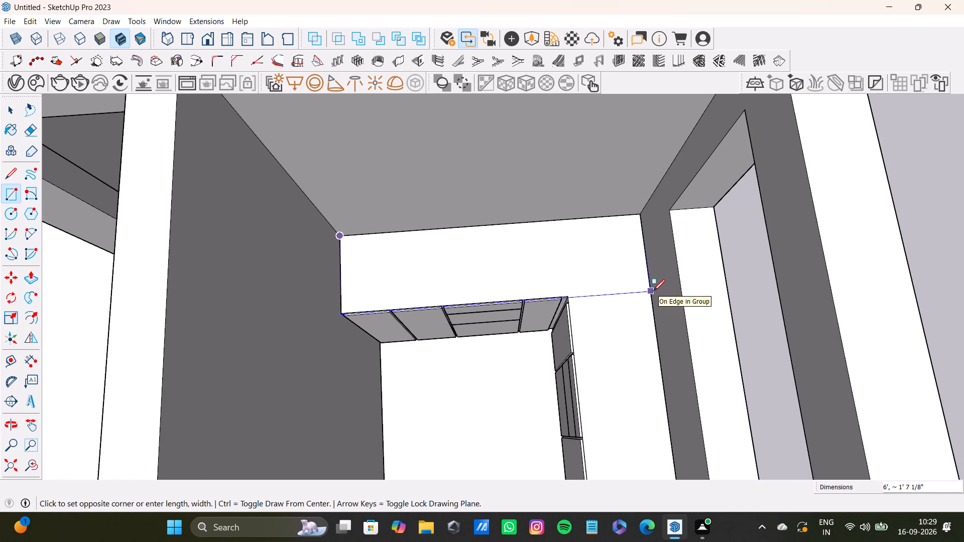
left_click(654, 289)
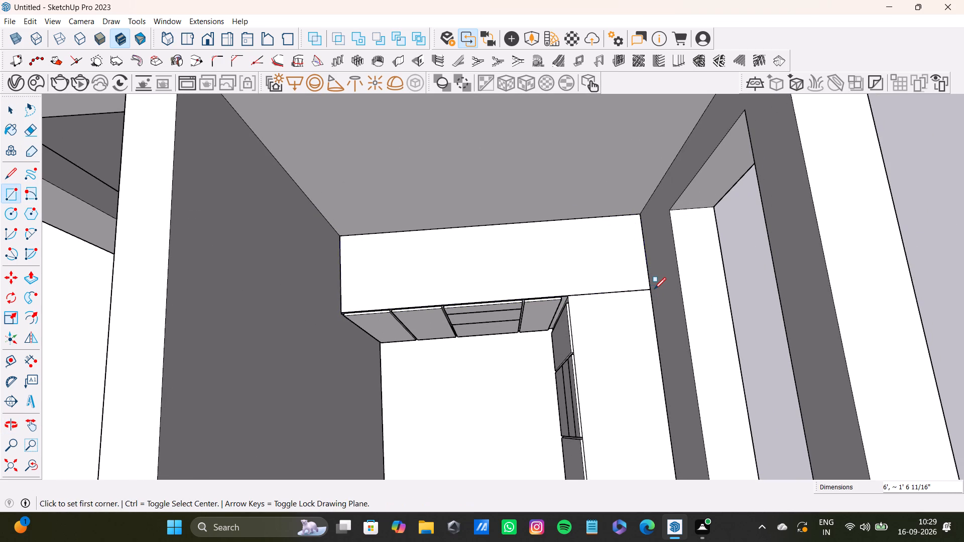
key("space")
Push/Pull the new rectangle over the end-wall arm up about 13/16" to form a top slab.
left_click(617, 283)
middle_click_drag(476, 325, 498, 234)
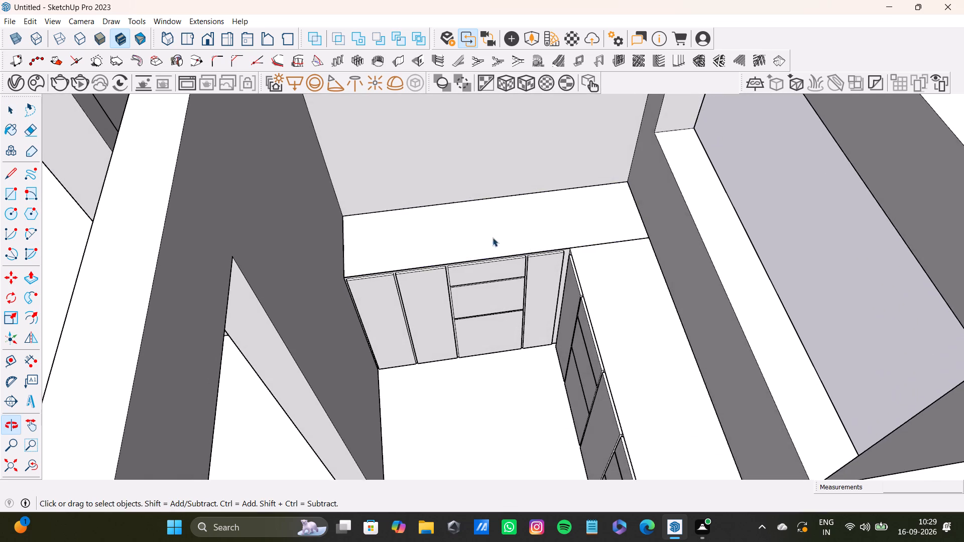
scroll(480, 252, "up", 12)
middle_click_drag(453, 263, 454, 219)
middle_click_drag(503, 191, 503, 199, "shift")
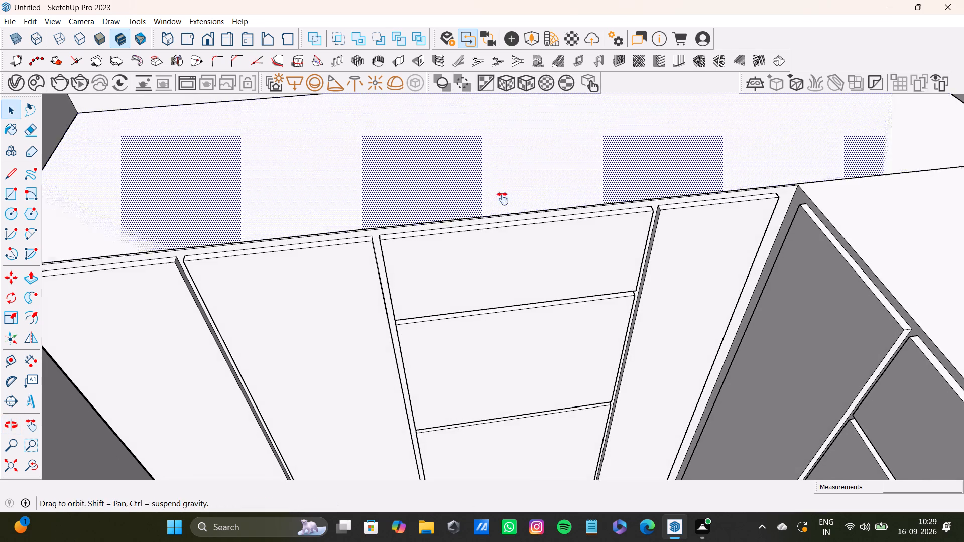
middle_click_drag(503, 199, 480, 283, "shift")
scroll(480, 281, "down", 1)
middle_click_drag(480, 281, 477, 256)
left_click(504, 249)
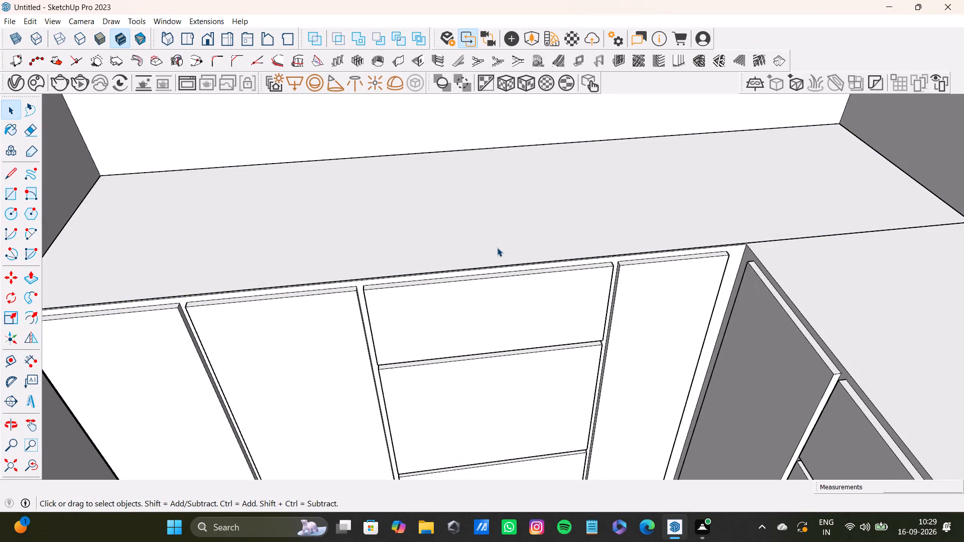
key("p")
left_click_drag(495, 250, 491, 242)
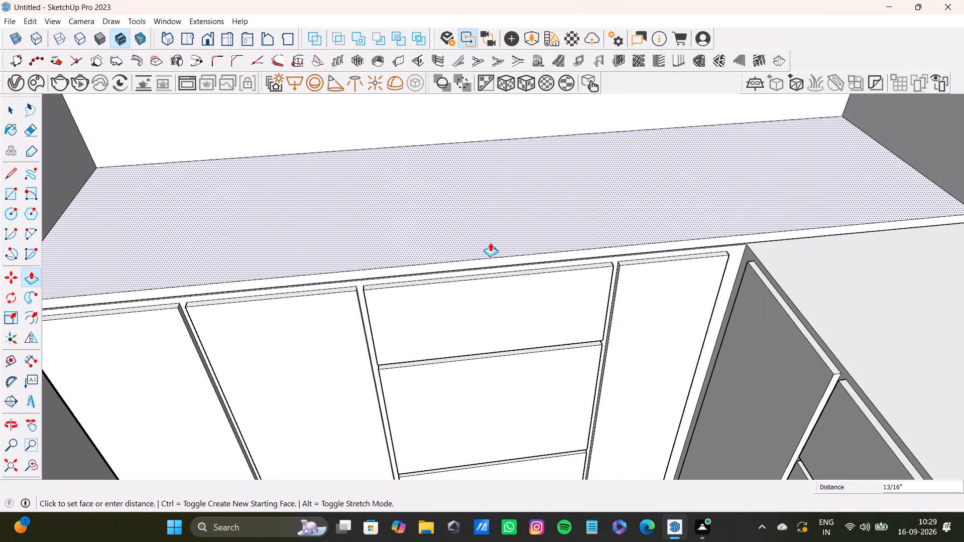
key("space")
Pull the slab's front edge face out about 1 3/8" so it overhangs the panelled fronts.
left_click(688, 246)
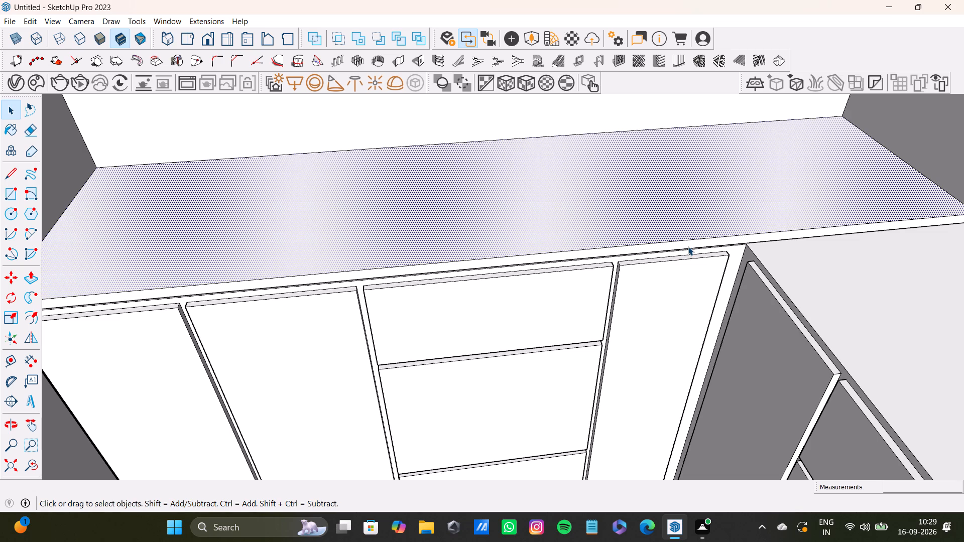
key("p")
left_click_drag(688, 246, 693, 258)
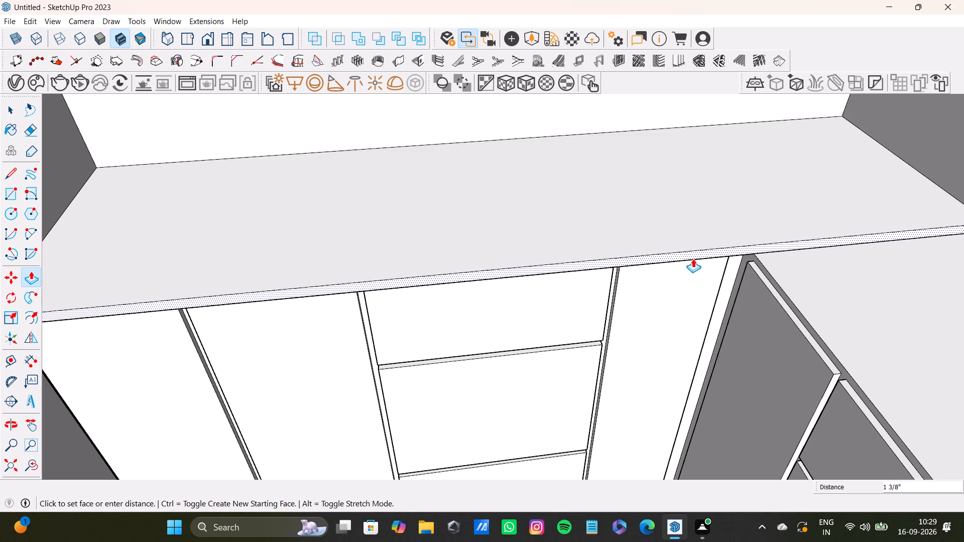
left_click_drag(693, 258, 691, 260)
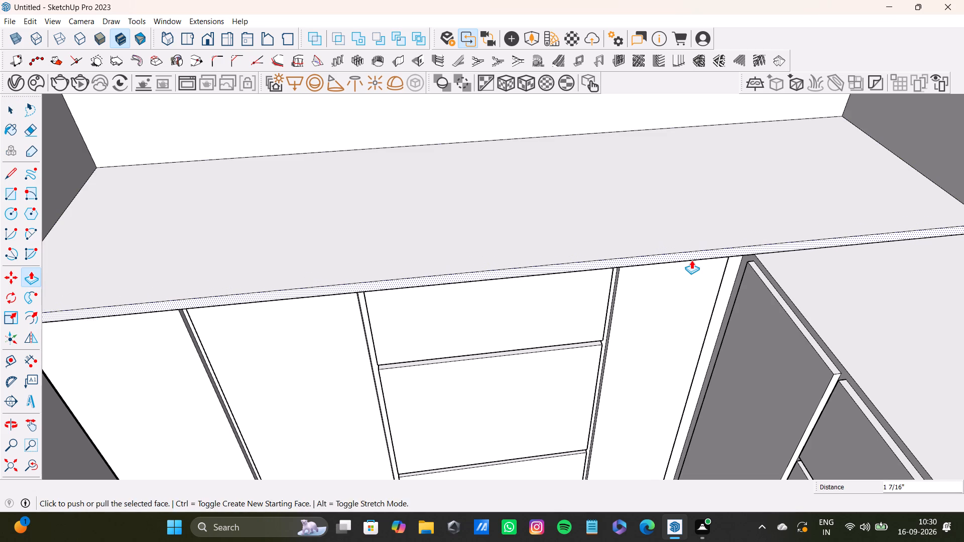
key("space")
Place a guide across the slab's front edge about 1' 8 7/16" from its end at the adjoining arm's wall.
key("t")
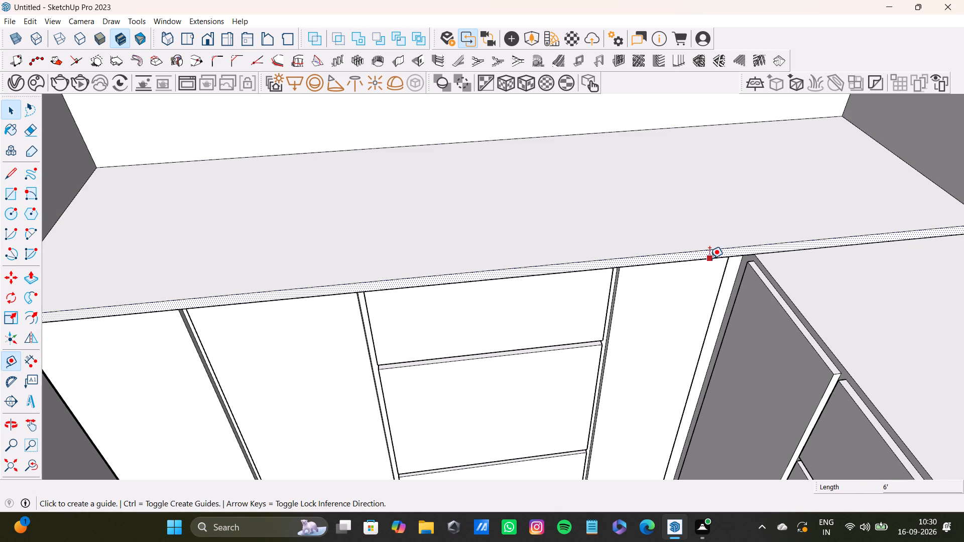
middle_click_drag(816, 246, 623, 275, "shift")
scroll(835, 257, "up", 8)
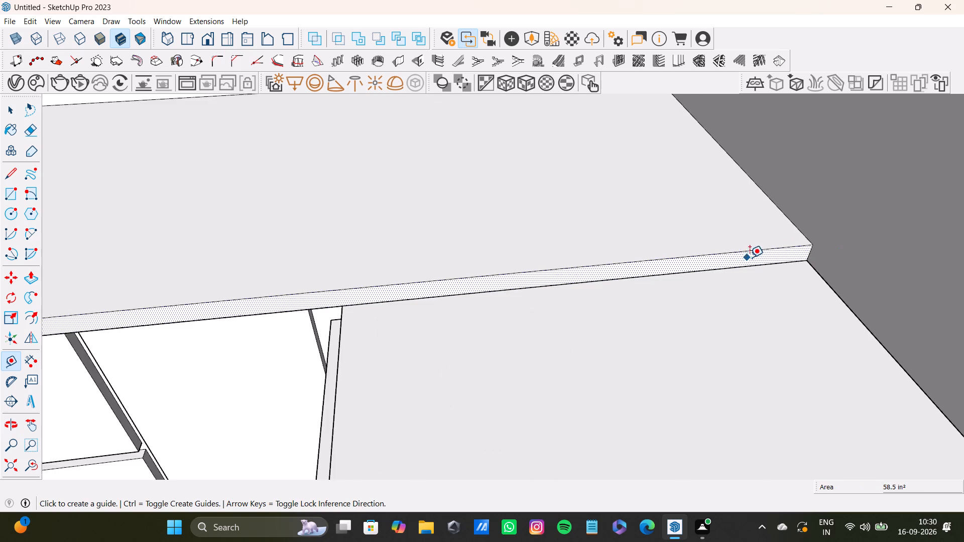
scroll(750, 257, "up", 3)
left_click(837, 247)
scroll(314, 264, "down", 3)
middle_click_drag(259, 299, 513, 288)
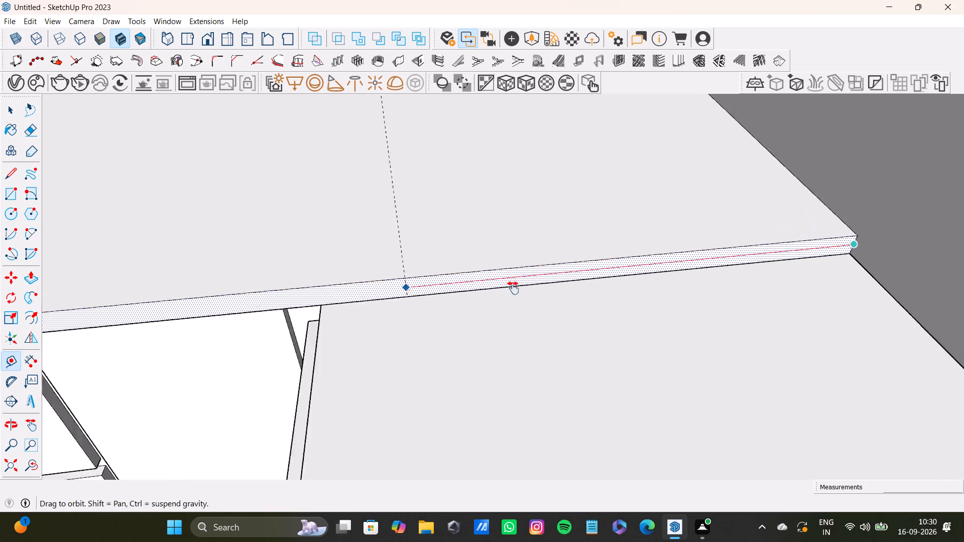
middle_click_drag(513, 288, 649, 281)
left_click(533, 284)
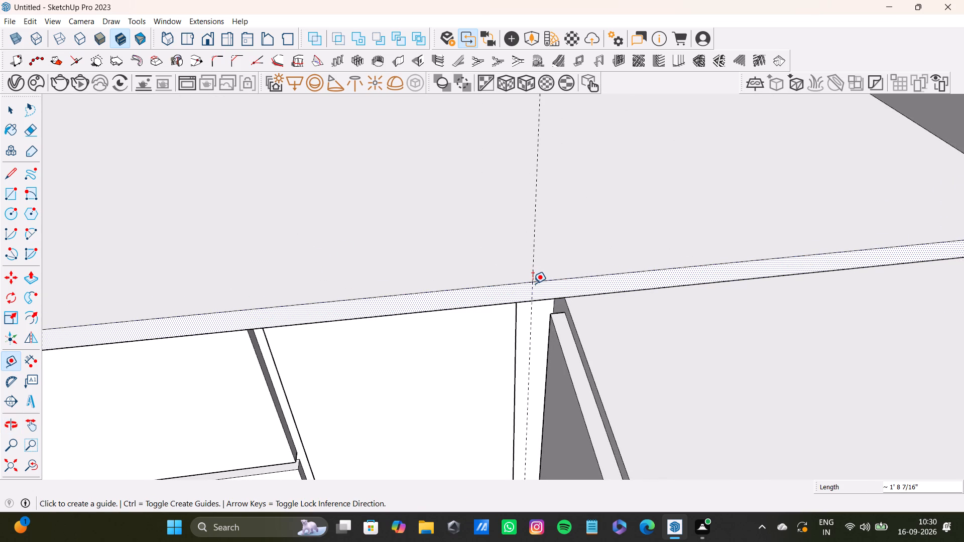
Draw a line down the slab's front edge face along the guide to split the face at the inner corner.
key("l")
scroll(530, 286, "up", 8)
middle_click_drag(534, 290, 537, 246)
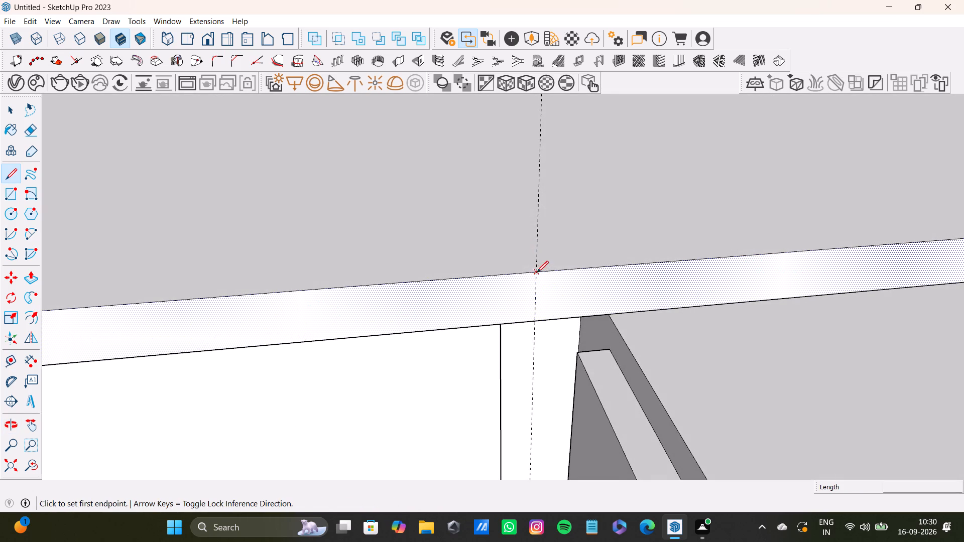
left_click(535, 272)
left_click(538, 321)
key("space")
Push/Pull the split-off edge face about 6' 3 7/8" along the adjoining arm to the far wall, extending the top over it.
left_click(559, 299)
scroll(560, 299, "down", 7)
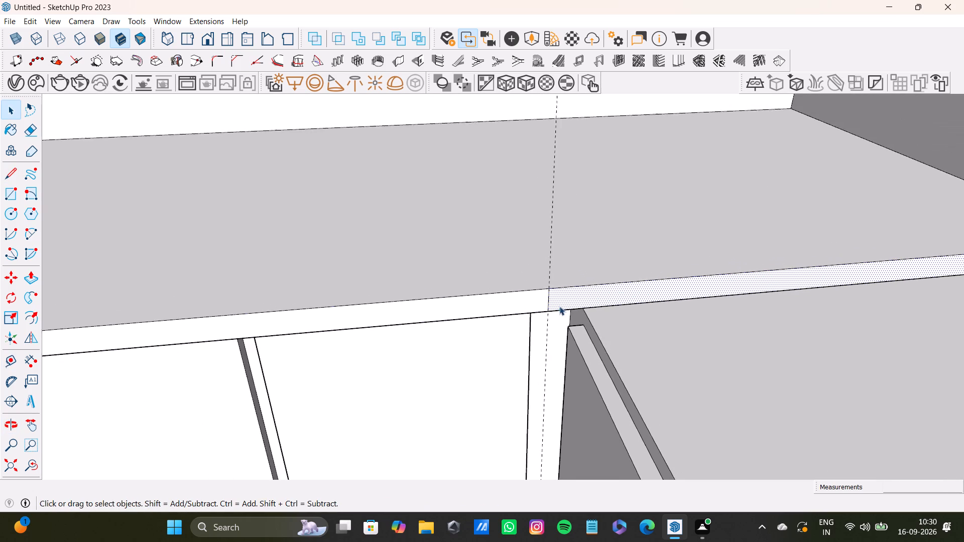
scroll(559, 306, "down", 6)
middle_click_drag(560, 306, 442, 244, "shift")
middle_click_drag(440, 242, 455, 275)
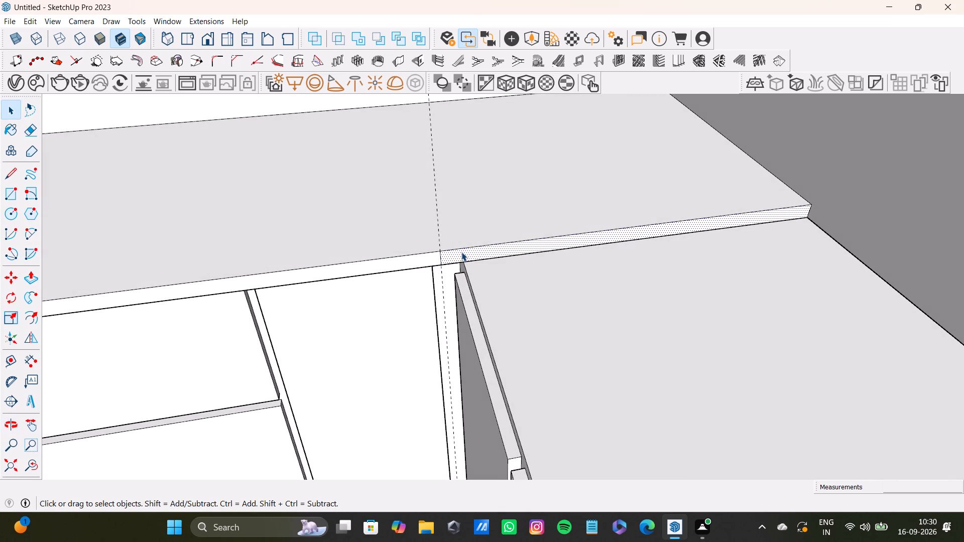
key("p")
left_click(461, 251)
scroll(597, 361, "down", 12)
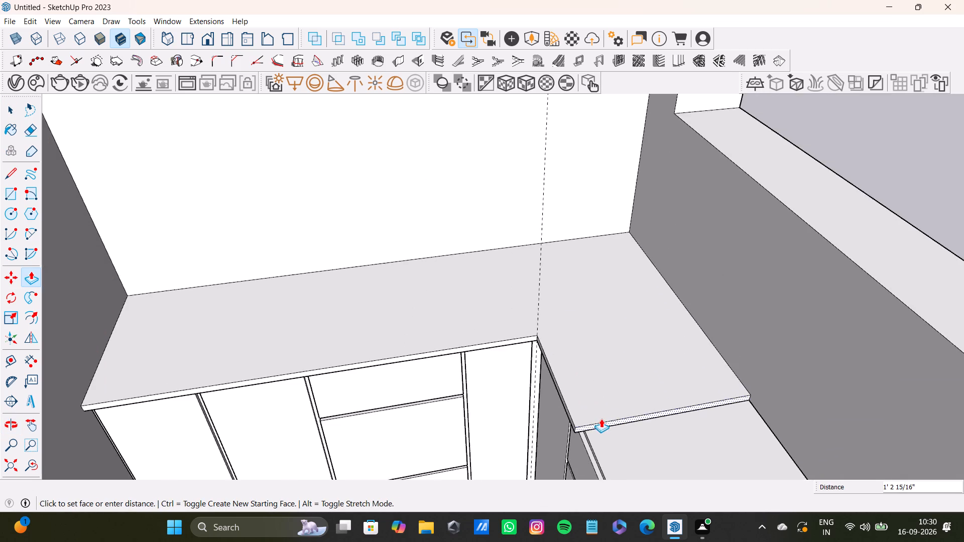
middle_click_drag(601, 419, 538, 200, "shift")
middle_click_drag(538, 200, 477, 238)
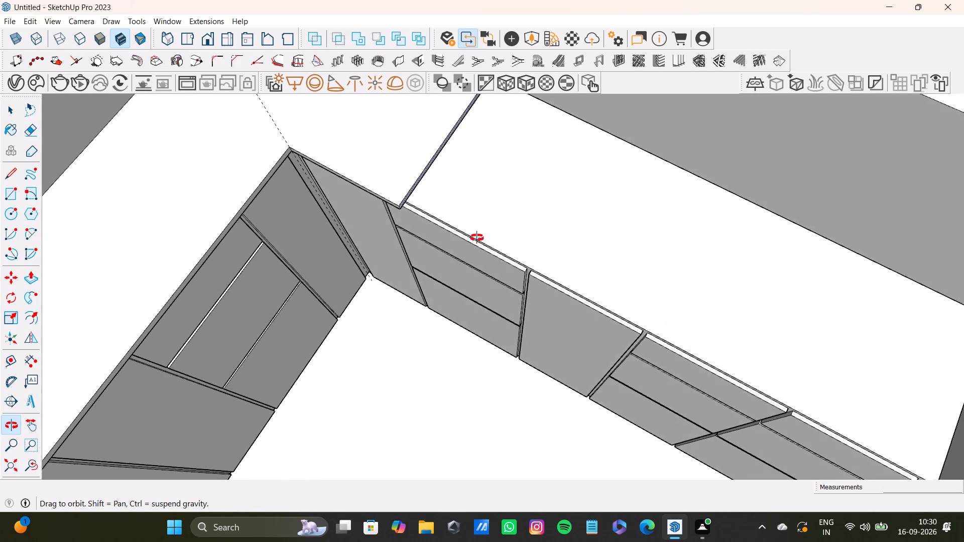
middle_click_drag(477, 238, 348, 241)
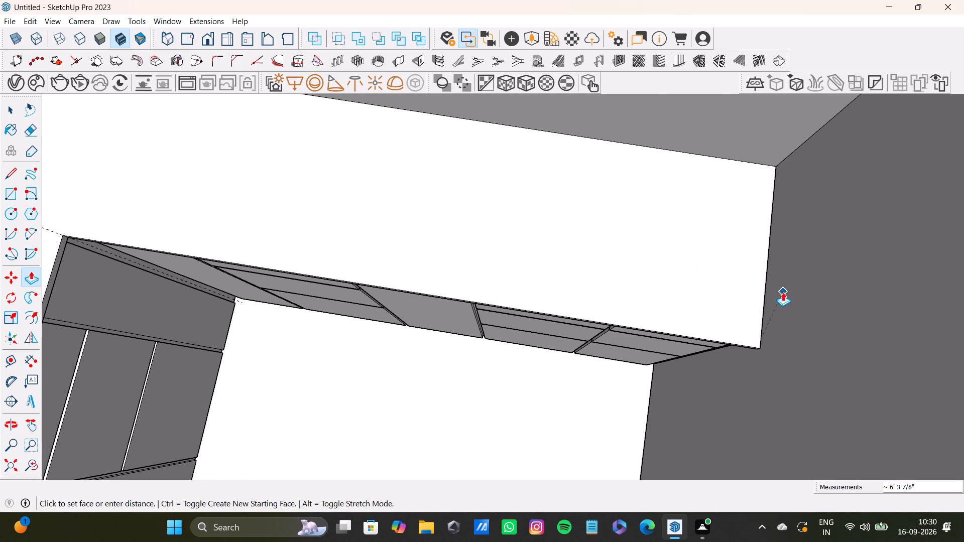
left_click(783, 292)
key("space")
Examine the top slab over the long arm, checking its front overhang and its end at the far wall.
scroll(656, 309, "down", 5)
middle_click_drag(654, 322, 701, 145)
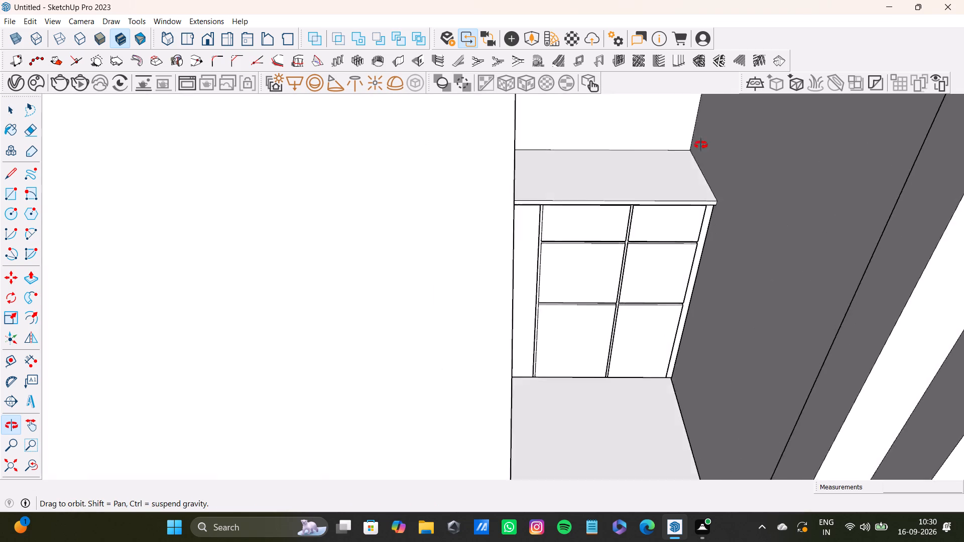
middle_click_drag(701, 145, 680, 160)
scroll(669, 210, "up", 8)
middle_click_drag(658, 217, 668, 276)
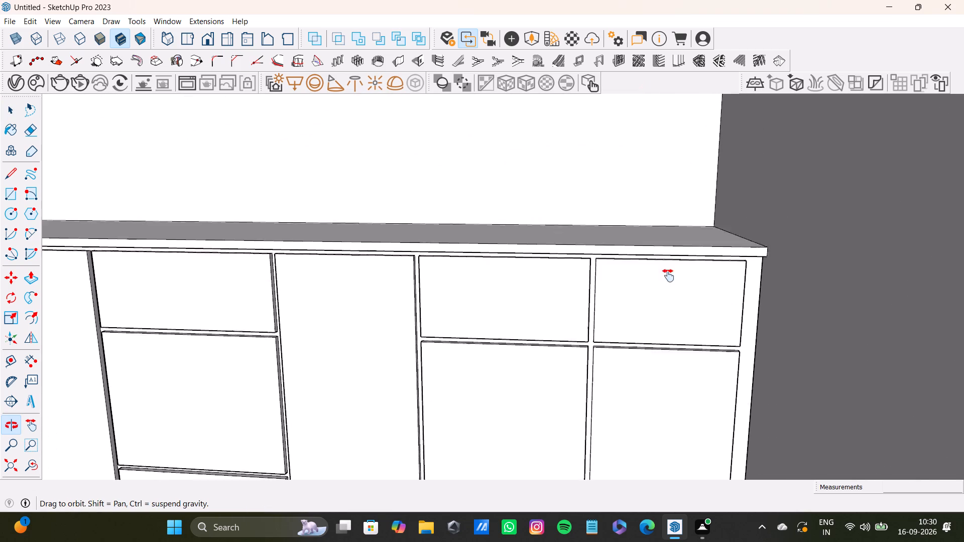
middle_click_drag(668, 276, 668, 287)
middle_click_drag(658, 279, 612, 298)
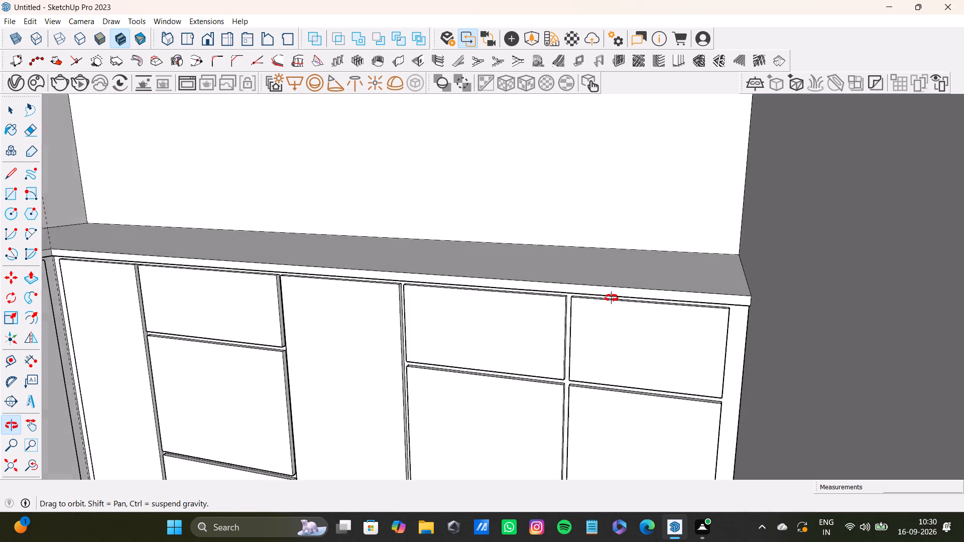
middle_click_drag(612, 298, 619, 328)
scroll(480, 309, "down", 4)
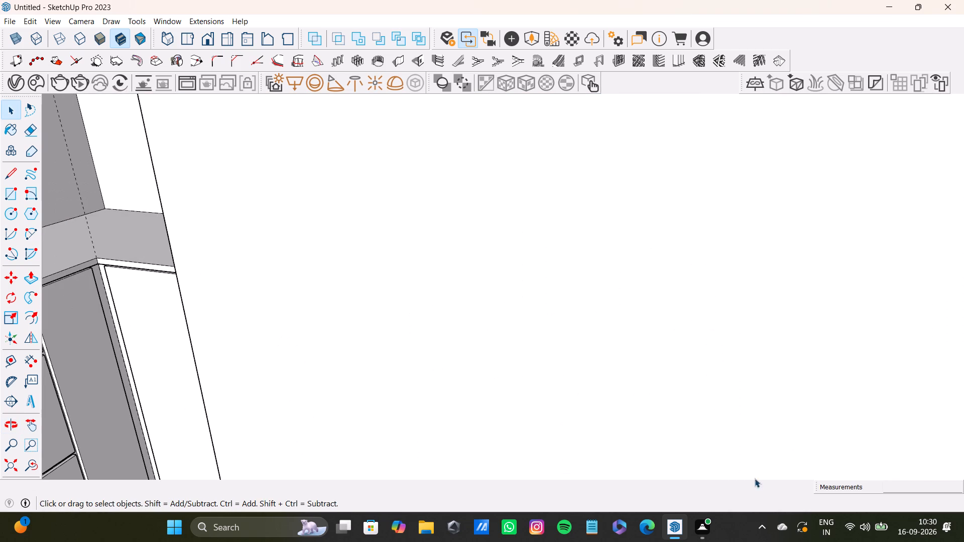
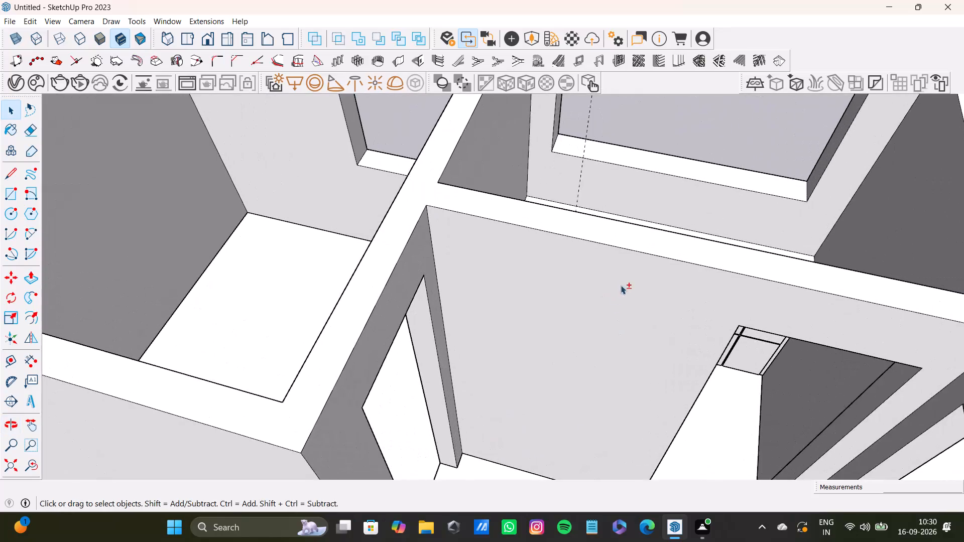
Examine the countertop and the walls around it in the small middle room.
middle_click_drag(609, 287, 491, 419, "shift")
scroll(649, 317, "up", 5)
middle_click_drag(629, 322, 444, 395)
scroll(435, 367, "down", 5)
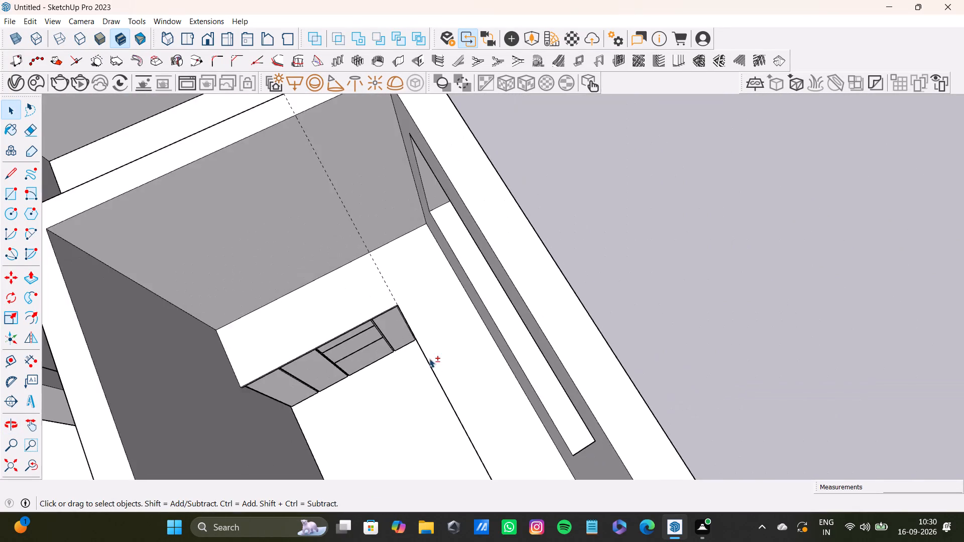
middle_click_drag(429, 355, 599, 405, "shift")
middle_click_drag(625, 379, 963, 429)
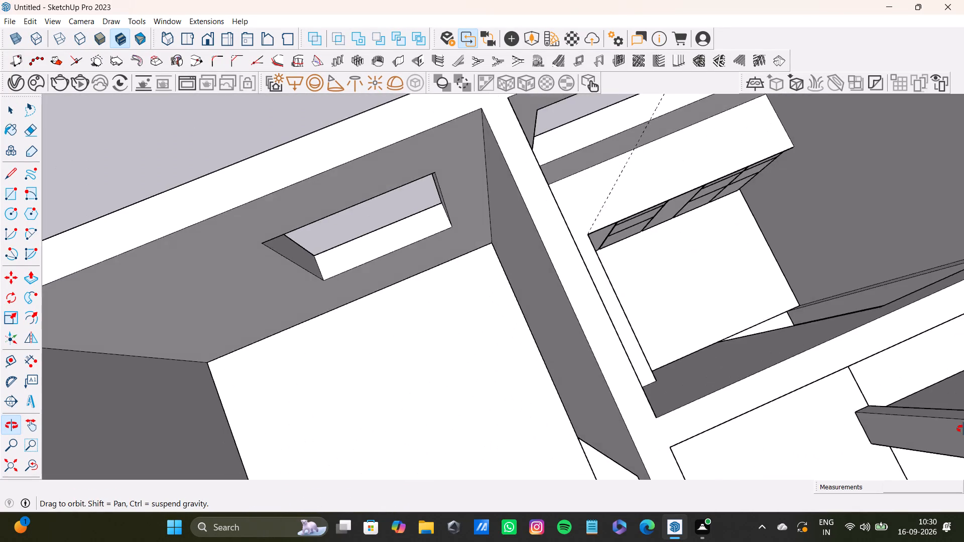
middle_click_drag(963, 429, 963, 424)
middle_click_drag(790, 285, 513, 439, "shift")
middle_click_drag(470, 423, 658, 276)
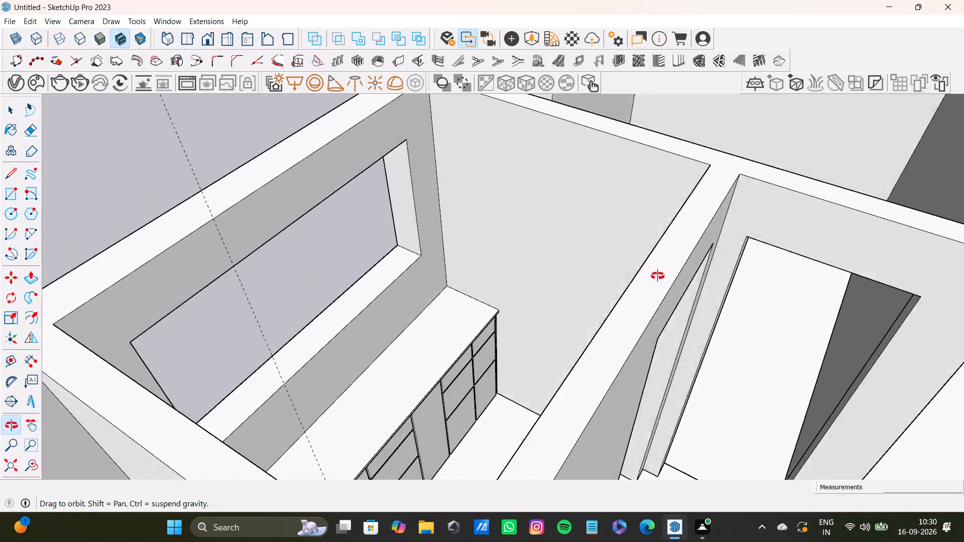
middle_click_drag(658, 276, 247, 380)
scroll(279, 296, "down", 3)
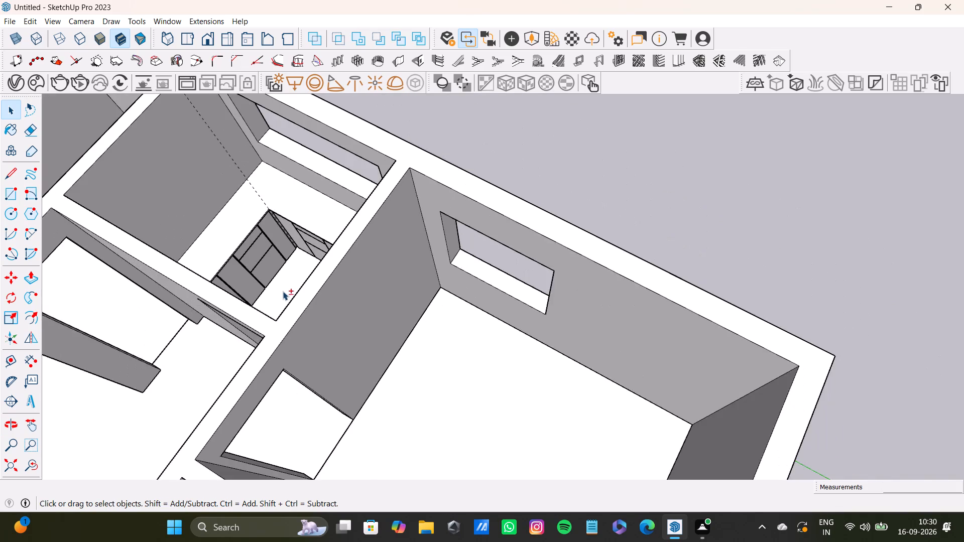
middle_click_drag(283, 291, 521, 416, "shift")
middle_click_drag(670, 379, 408, 326)
scroll(415, 289, "up", 7)
middle_click_drag(427, 300, 435, 379, "shift")
scroll(439, 382, "down", 1, "shift")
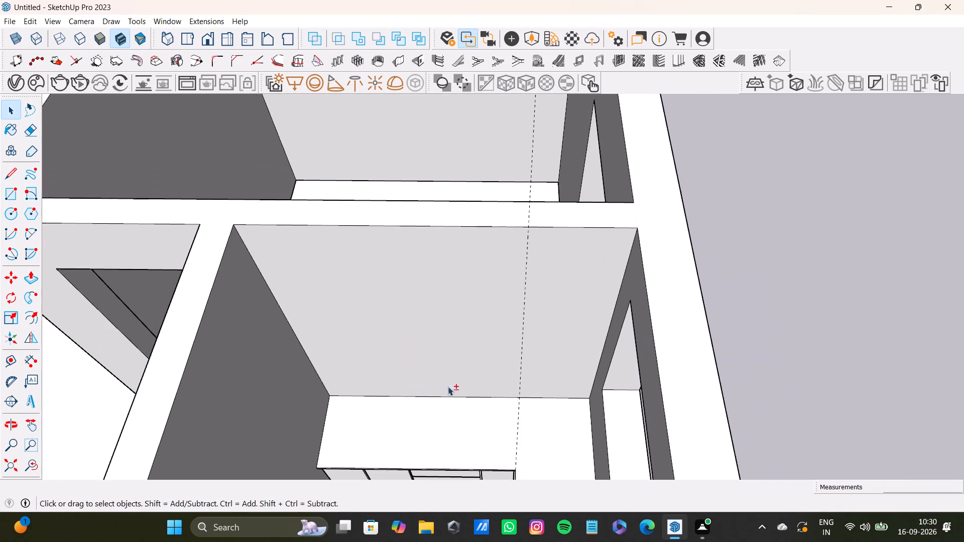
Place a horizontal guide on the short end wall about 2' 11 3/16" above the countertop's back edge.
middle_click_drag(461, 405, 453, 350)
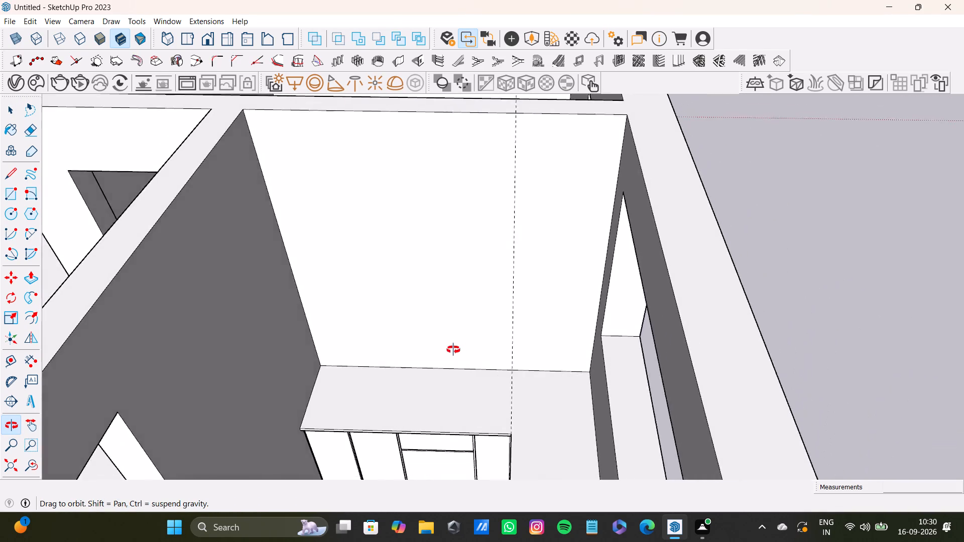
middle_click_drag(453, 350, 437, 356)
scroll(376, 362, "up", 7)
left_click(399, 366)
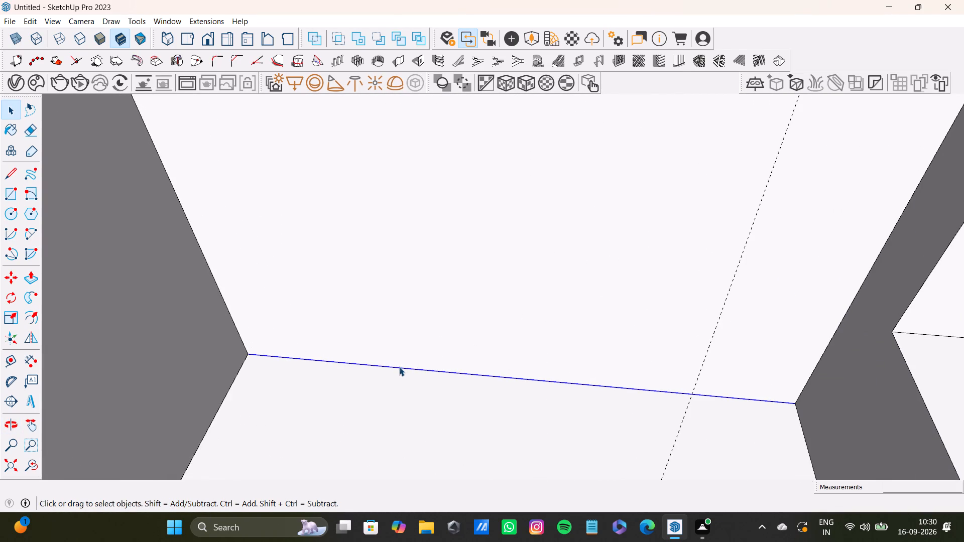
key("t")
left_click(399, 365)
scroll(381, 337, "down", 2)
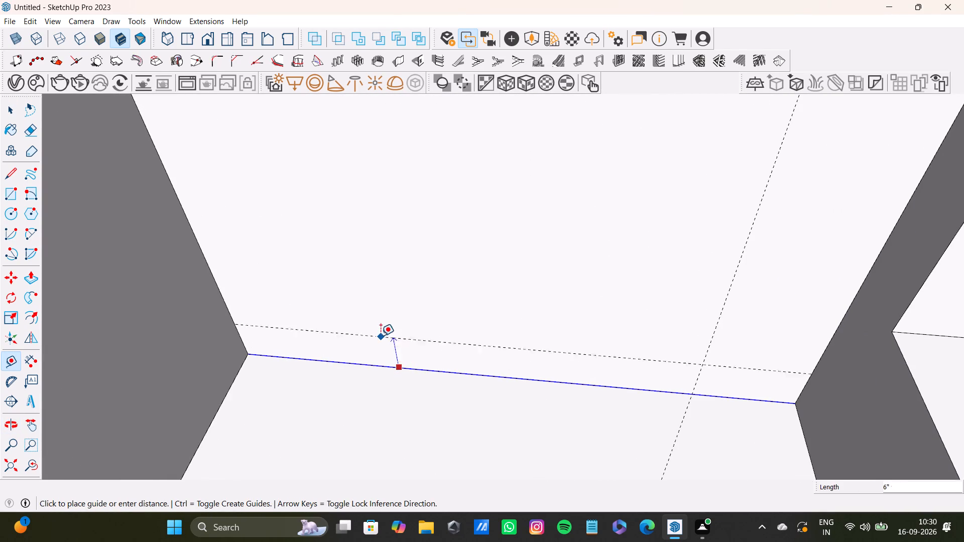
scroll(381, 336, "down", 7)
middle_click_drag(378, 298, 387, 401, "shift")
middle_click_drag(387, 403, 433, 343)
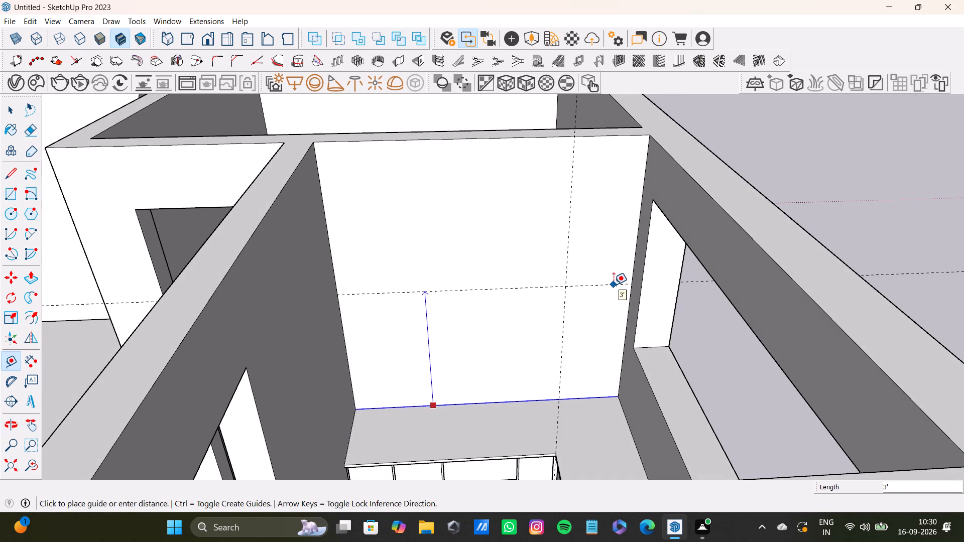
left_click(613, 288)
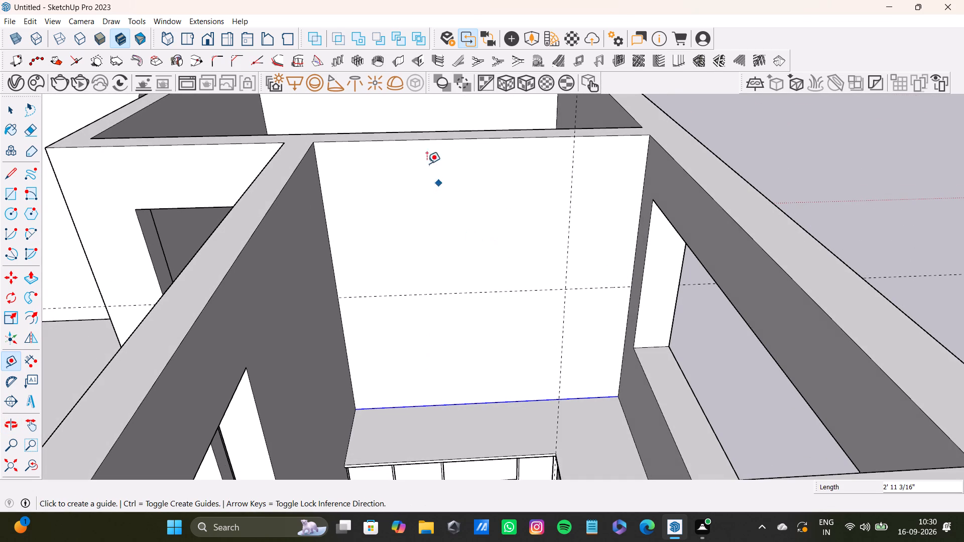
Place a second horizontal guide on the same wall about 1' 11 3/4" below its top edge.
left_click(394, 140)
middle_click_drag(491, 209, 501, 159)
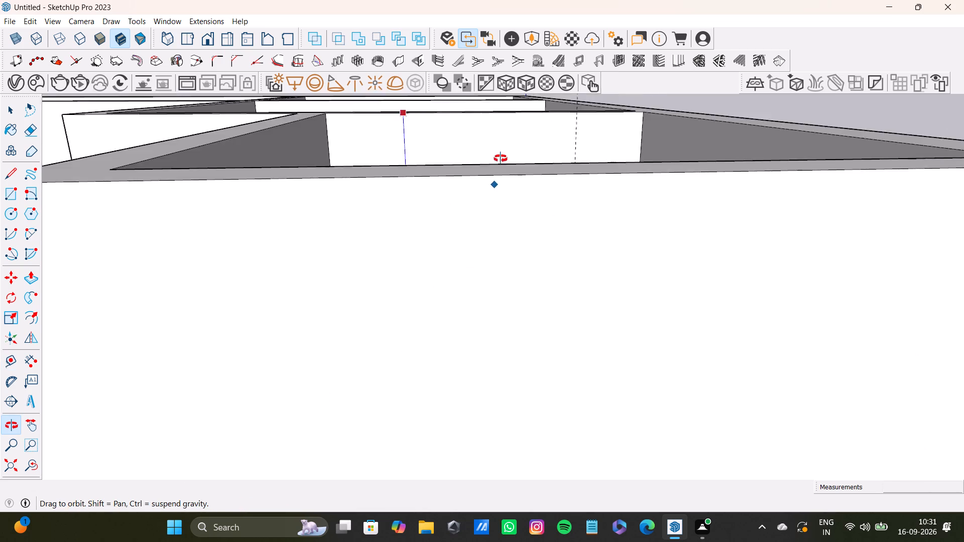
middle_click_drag(501, 159, 404, 311)
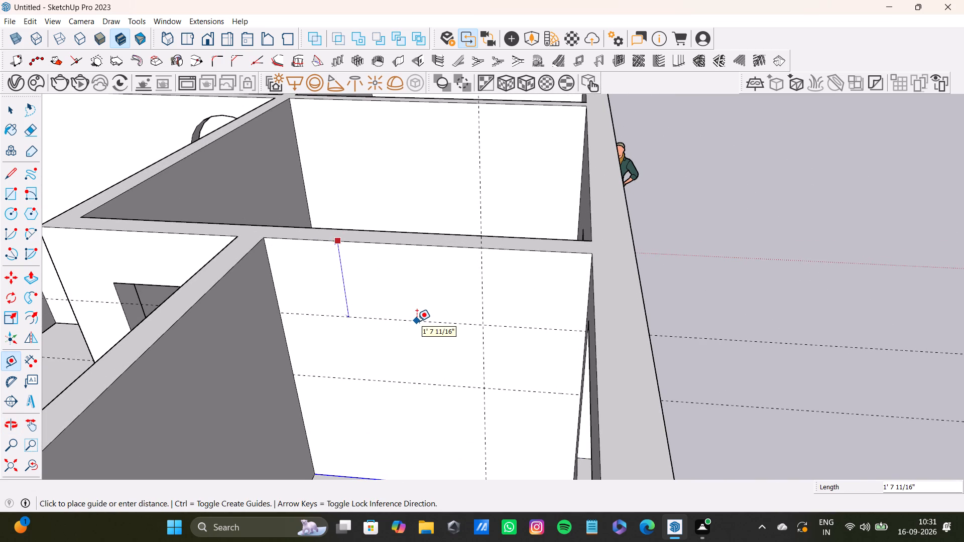
left_click(413, 335)
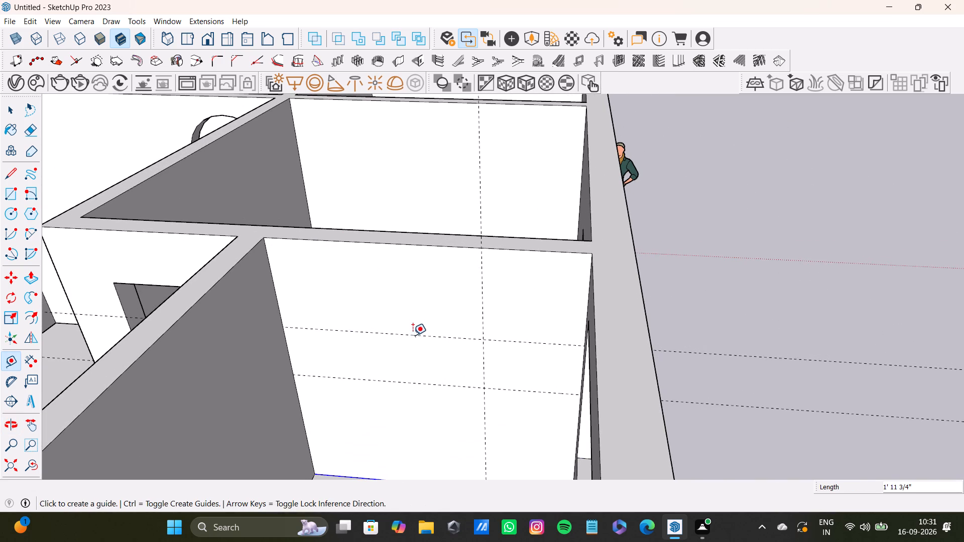
key("space")
Delete the leftover guide that crosses the two horizontal guides on the wall above the countertop.
scroll(396, 340, "down", 5)
middle_click_drag(394, 356, 509, 373)
scroll(618, 369, "up", 7)
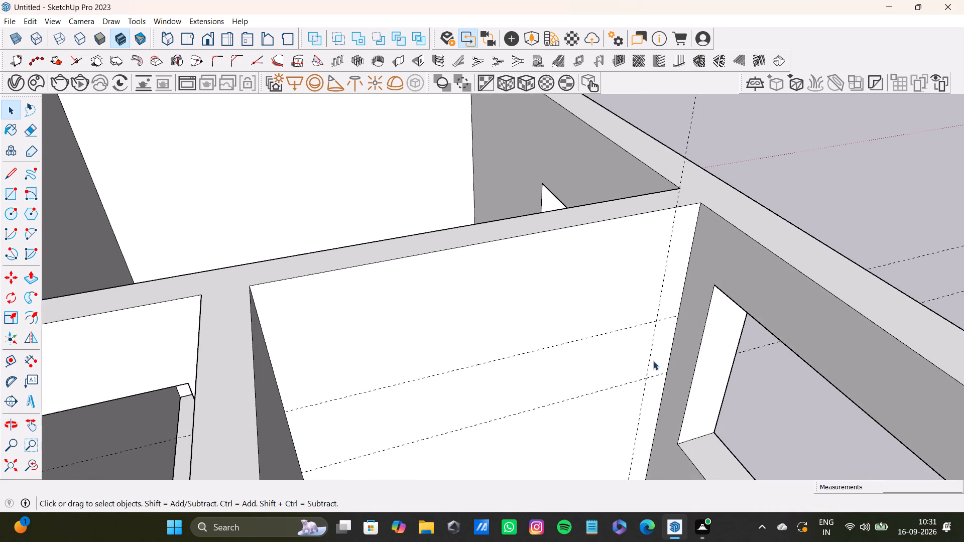
left_click(649, 365)
key("Delete")
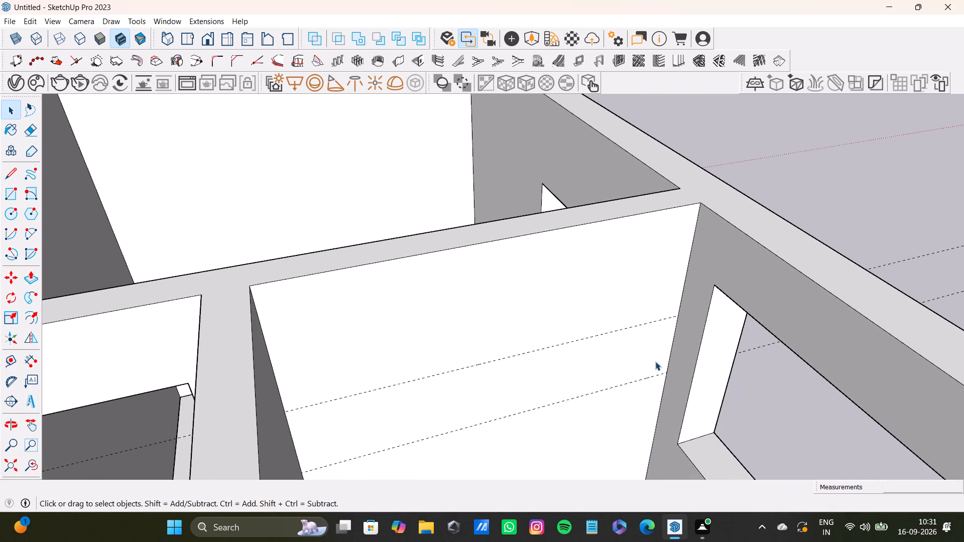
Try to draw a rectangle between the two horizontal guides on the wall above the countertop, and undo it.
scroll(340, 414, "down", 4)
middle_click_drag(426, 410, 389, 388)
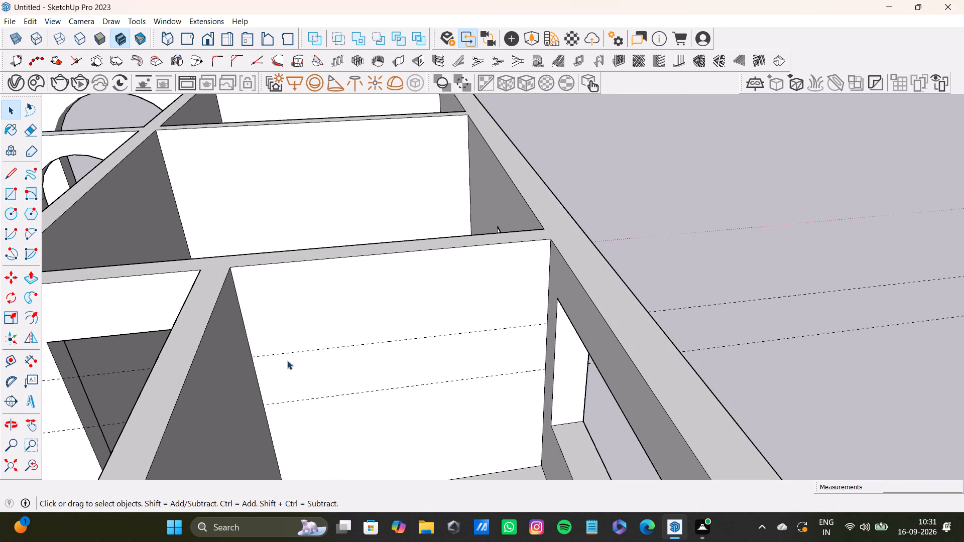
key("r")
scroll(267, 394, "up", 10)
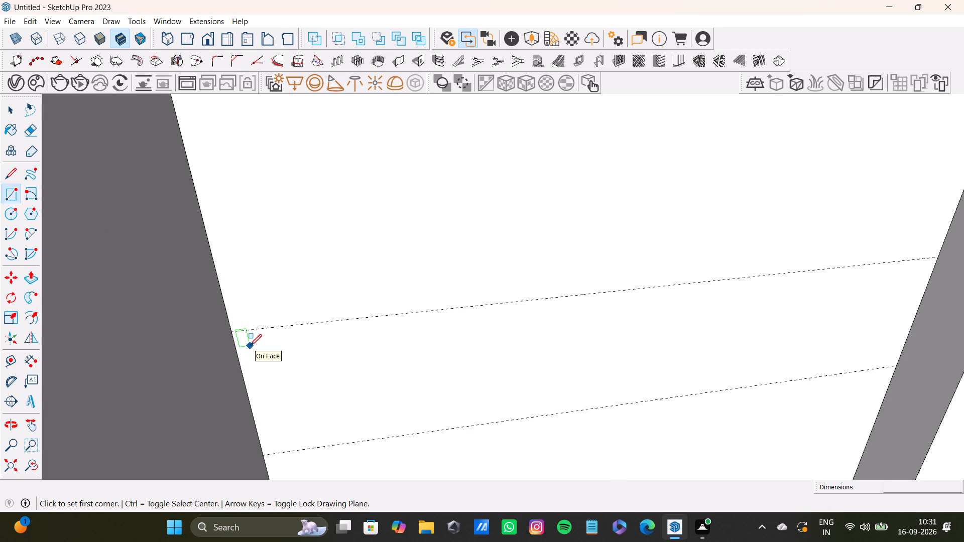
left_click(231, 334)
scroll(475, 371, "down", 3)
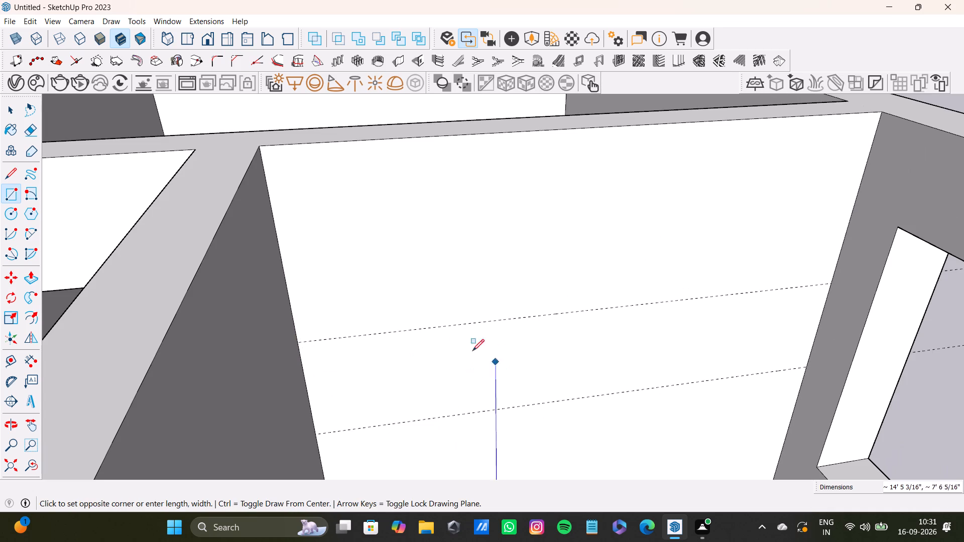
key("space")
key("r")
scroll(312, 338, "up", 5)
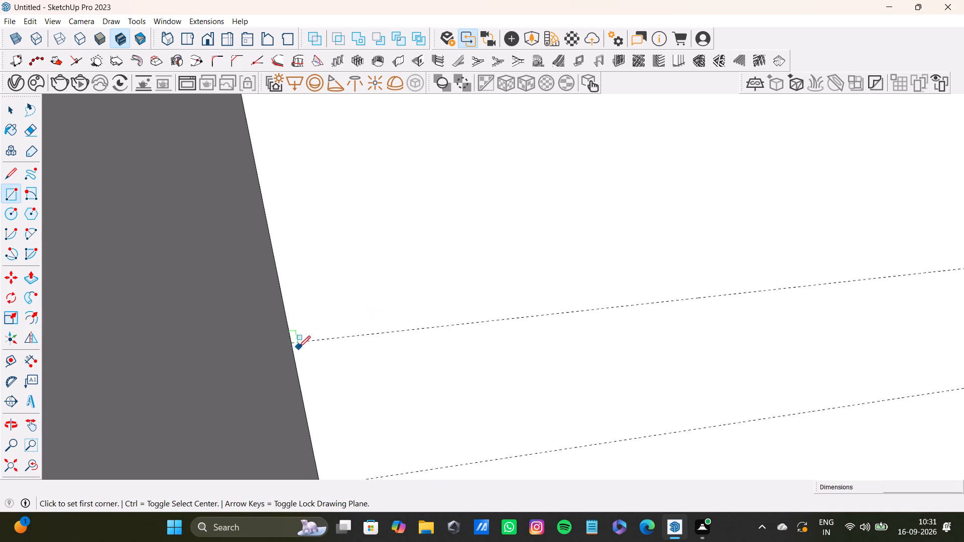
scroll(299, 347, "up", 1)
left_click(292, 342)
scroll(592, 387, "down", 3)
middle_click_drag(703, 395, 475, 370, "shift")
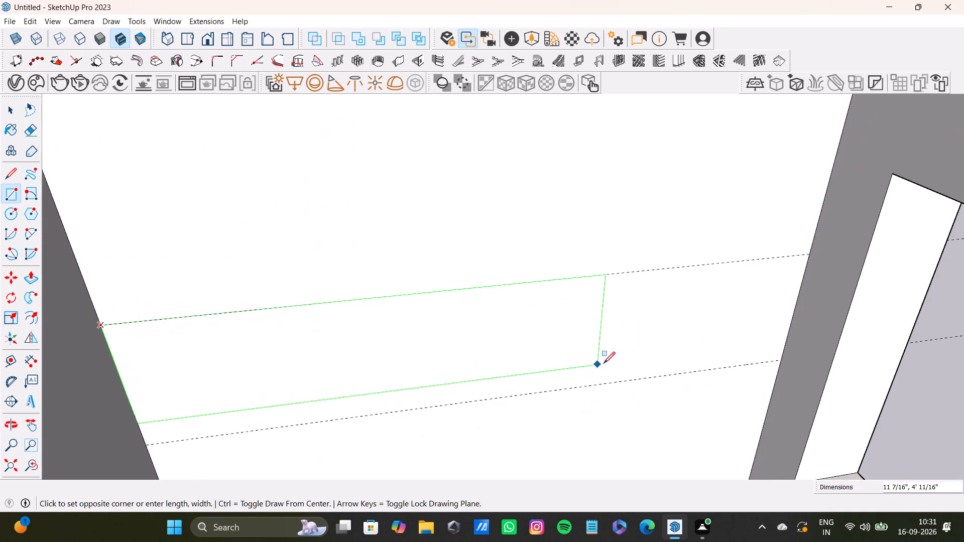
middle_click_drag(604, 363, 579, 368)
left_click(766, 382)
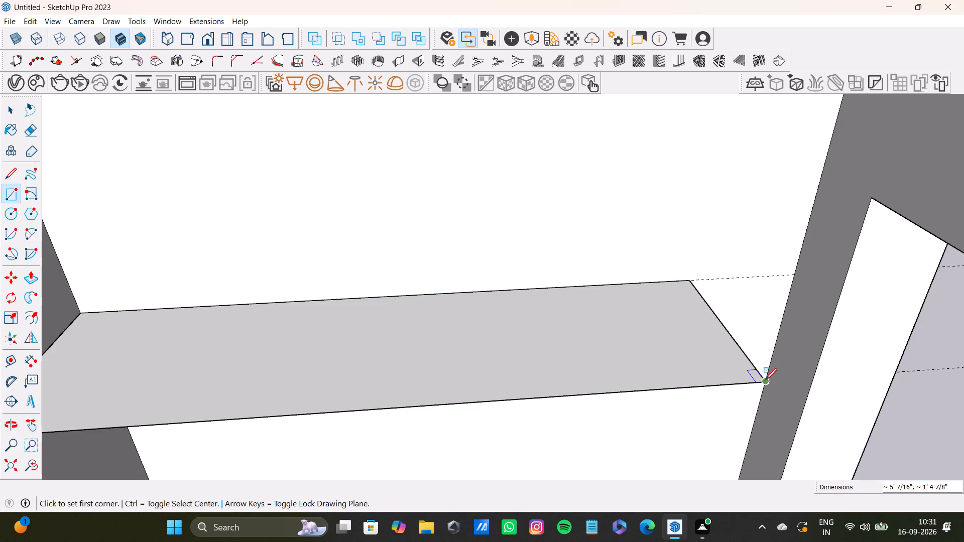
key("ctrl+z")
Draw a rectangle about 1' 2 7/16" by 6' on the wall, filling the band between the two guides from side wall to side wall.
key("r")
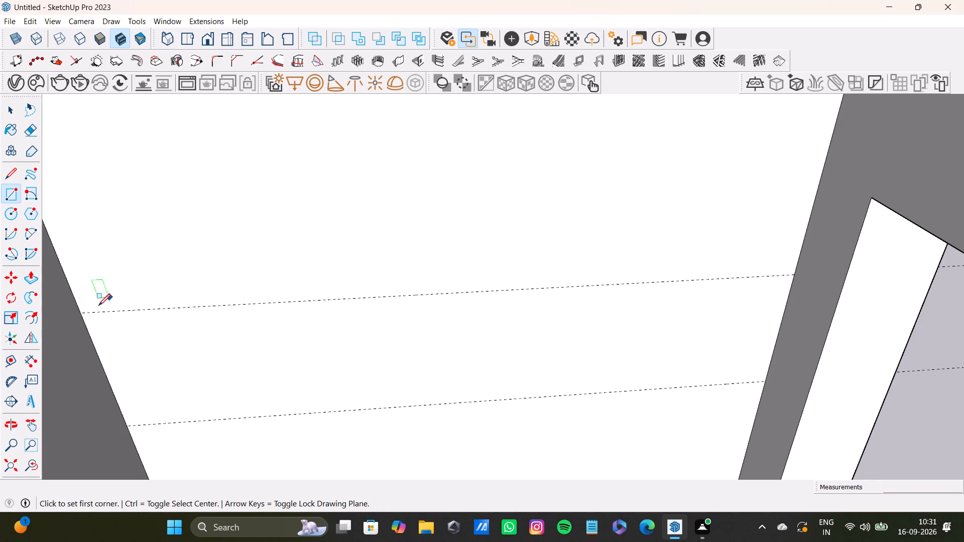
scroll(90, 308, "up", 6)
left_click(78, 315)
scroll(462, 364, "down", 3)
middle_click_drag(580, 375, 584, 372, "shift")
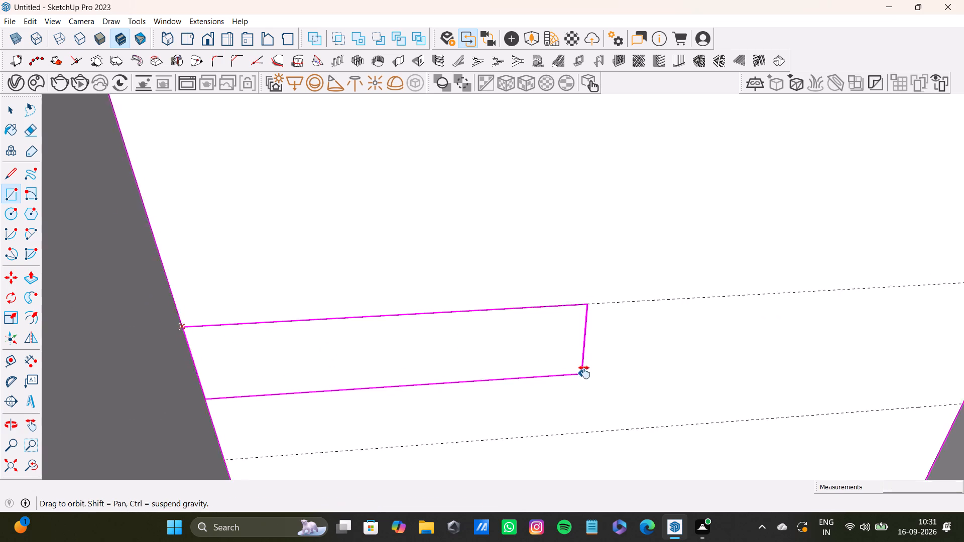
middle_click_drag(584, 372, 364, 352, "shift")
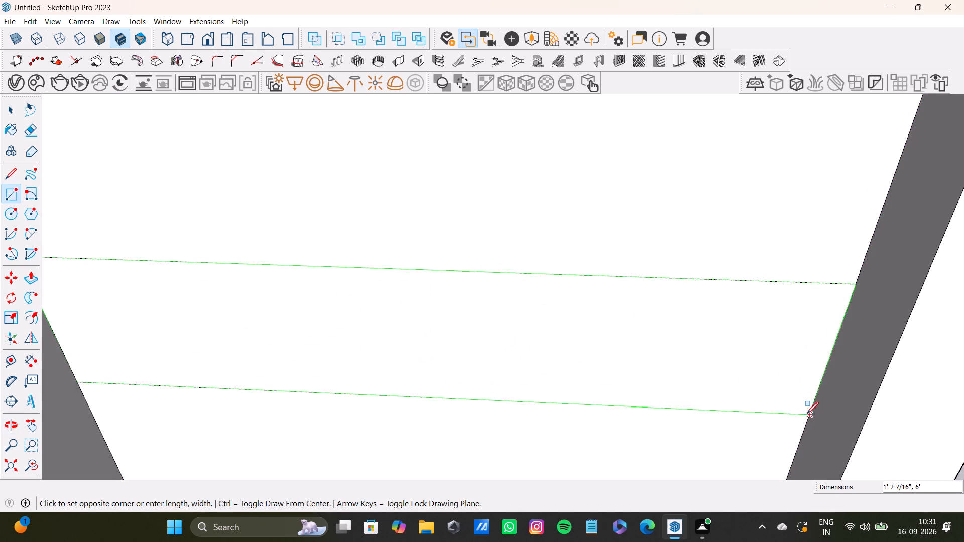
left_click(809, 415)
scroll(653, 369, "down", 8)
Push/Pull the rectangular band about 7 1/2" out from the wall over the countertop.
middle_click_drag(570, 368, 470, 394)
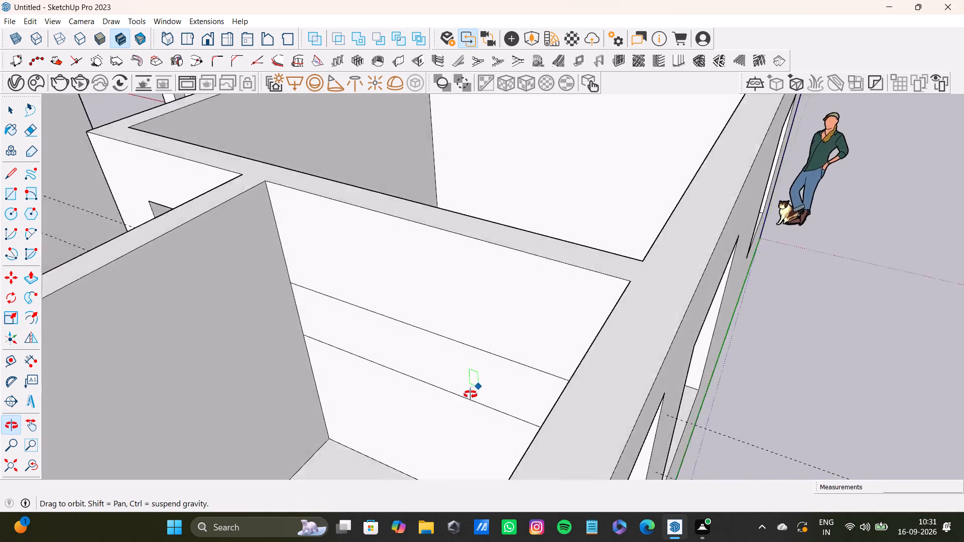
middle_click_drag(470, 394, 568, 400)
key("space")
left_click(449, 374)
key("p")
left_click_drag(449, 374, 440, 383)
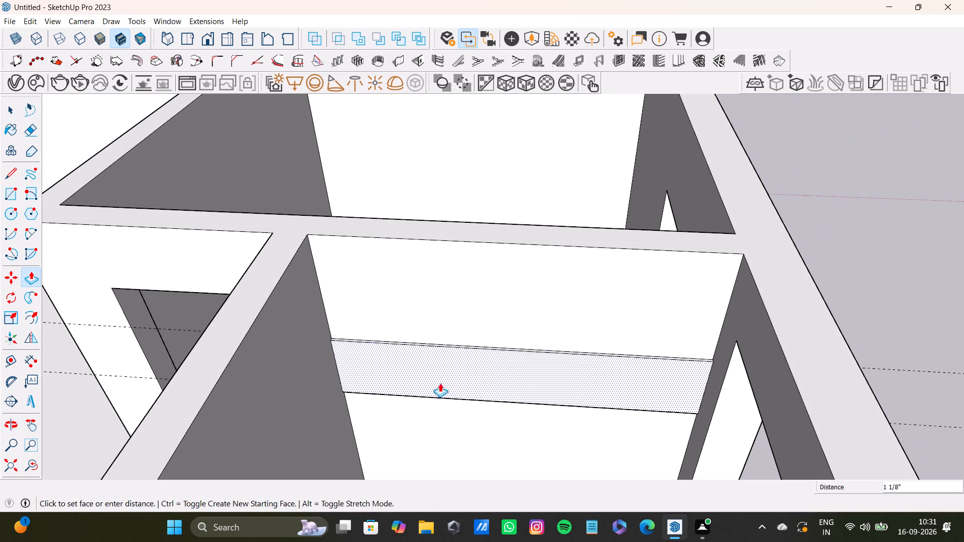
left_click_drag(440, 383, 415, 413)
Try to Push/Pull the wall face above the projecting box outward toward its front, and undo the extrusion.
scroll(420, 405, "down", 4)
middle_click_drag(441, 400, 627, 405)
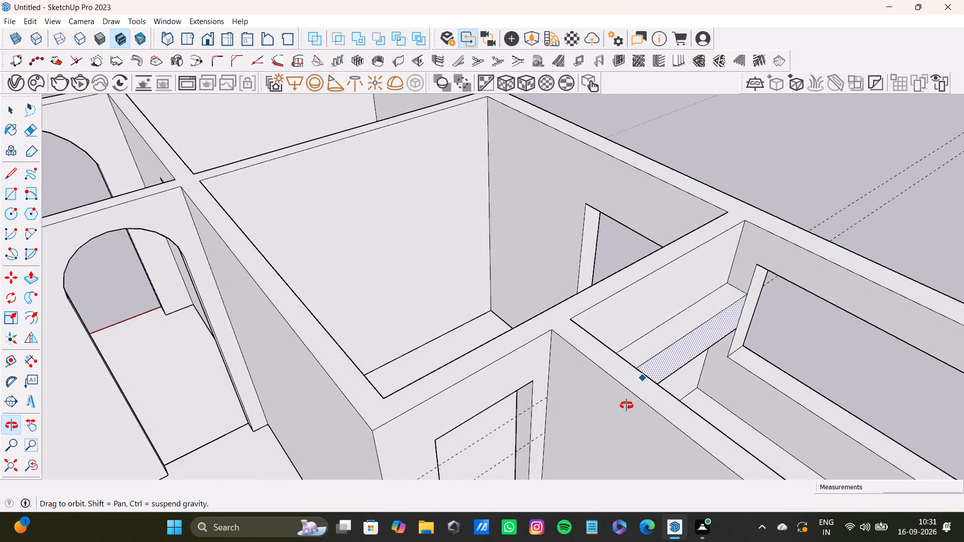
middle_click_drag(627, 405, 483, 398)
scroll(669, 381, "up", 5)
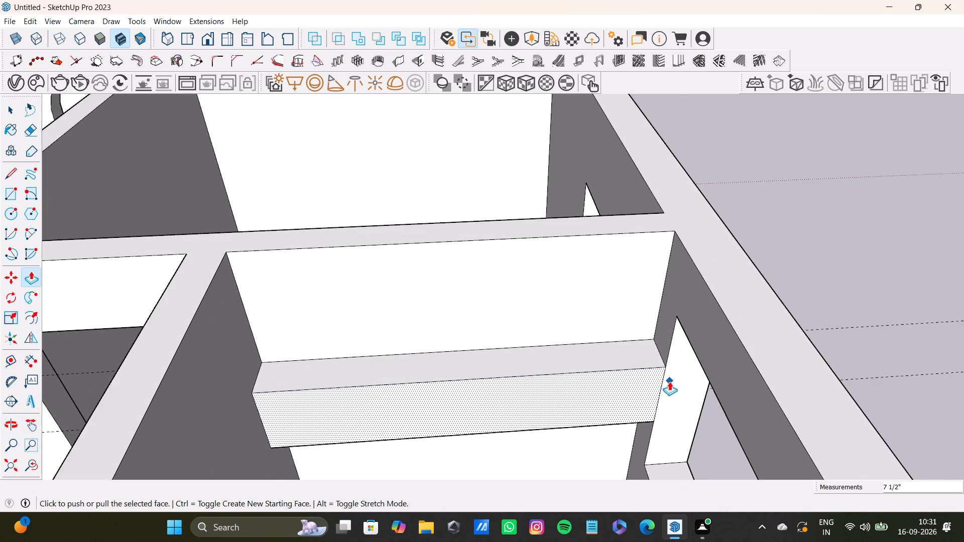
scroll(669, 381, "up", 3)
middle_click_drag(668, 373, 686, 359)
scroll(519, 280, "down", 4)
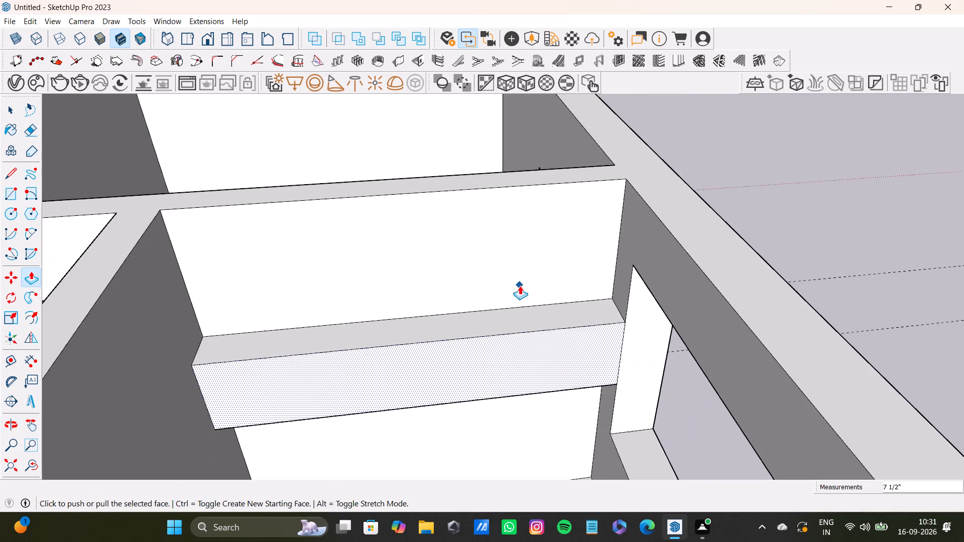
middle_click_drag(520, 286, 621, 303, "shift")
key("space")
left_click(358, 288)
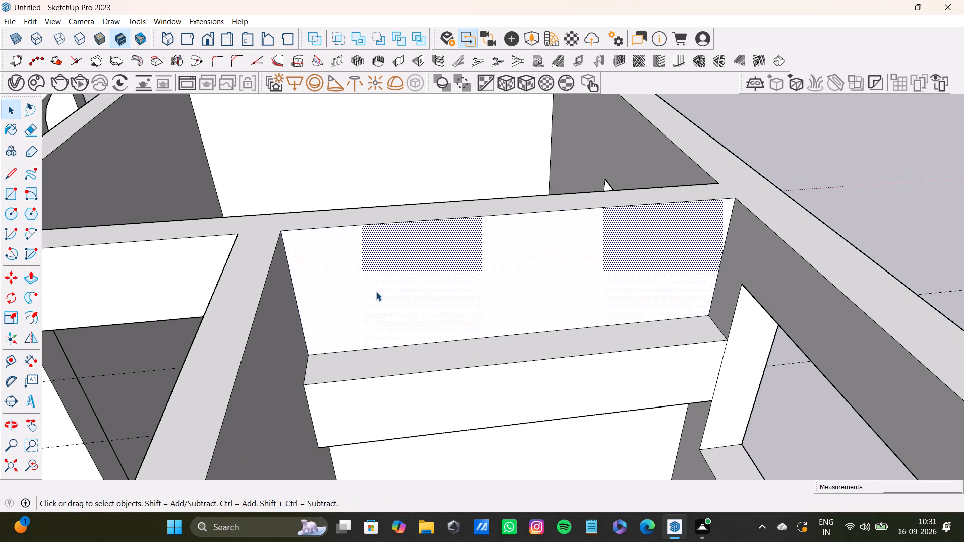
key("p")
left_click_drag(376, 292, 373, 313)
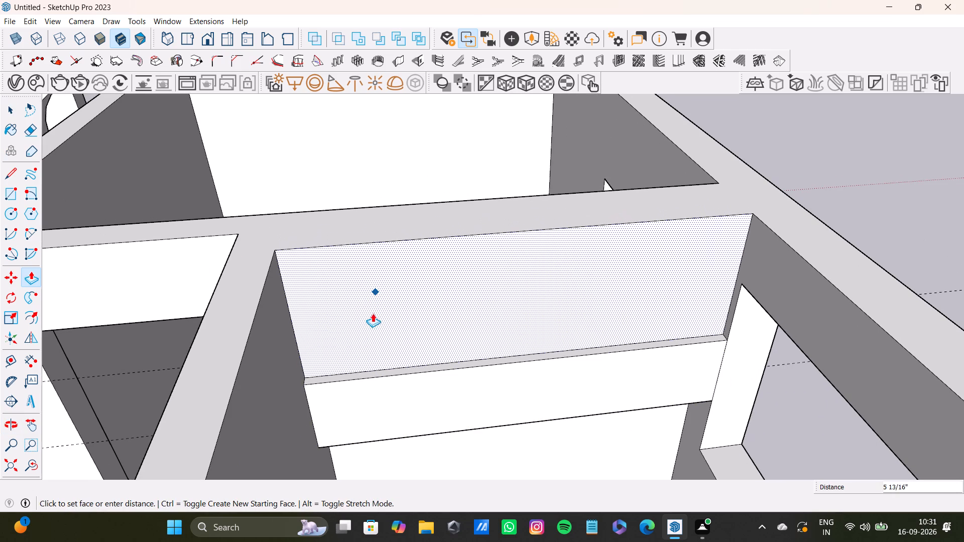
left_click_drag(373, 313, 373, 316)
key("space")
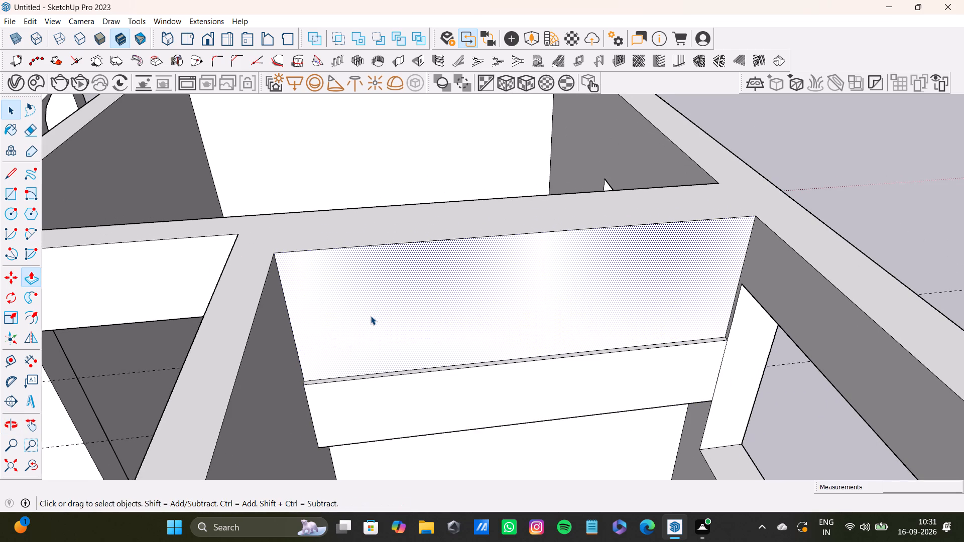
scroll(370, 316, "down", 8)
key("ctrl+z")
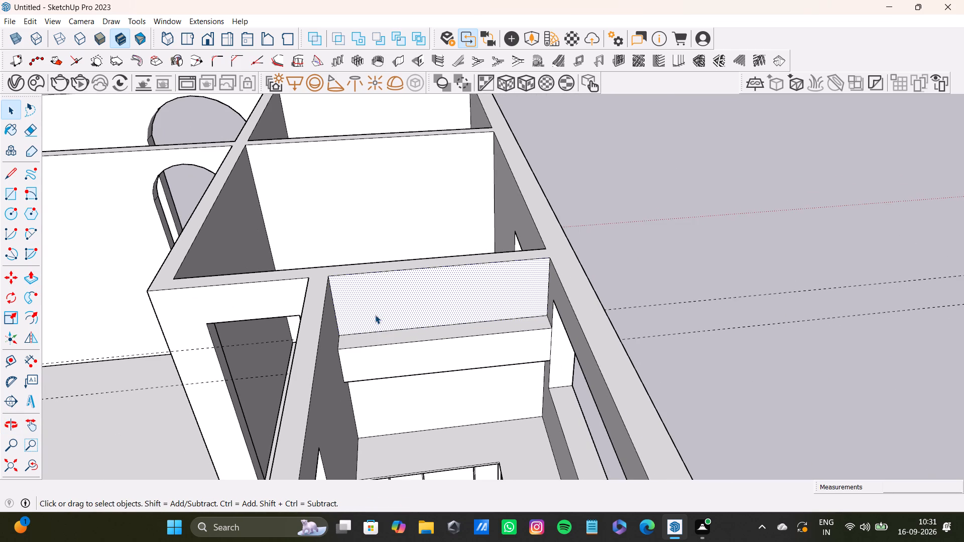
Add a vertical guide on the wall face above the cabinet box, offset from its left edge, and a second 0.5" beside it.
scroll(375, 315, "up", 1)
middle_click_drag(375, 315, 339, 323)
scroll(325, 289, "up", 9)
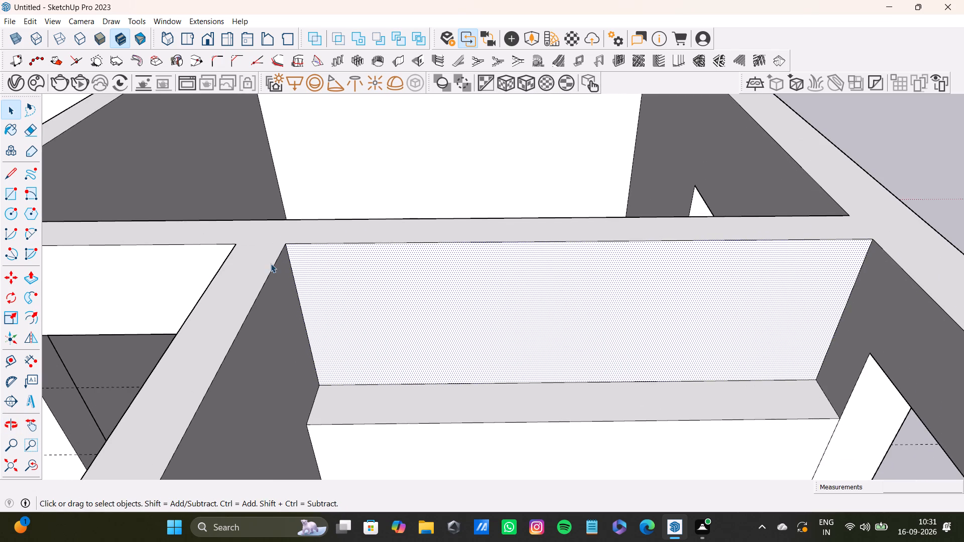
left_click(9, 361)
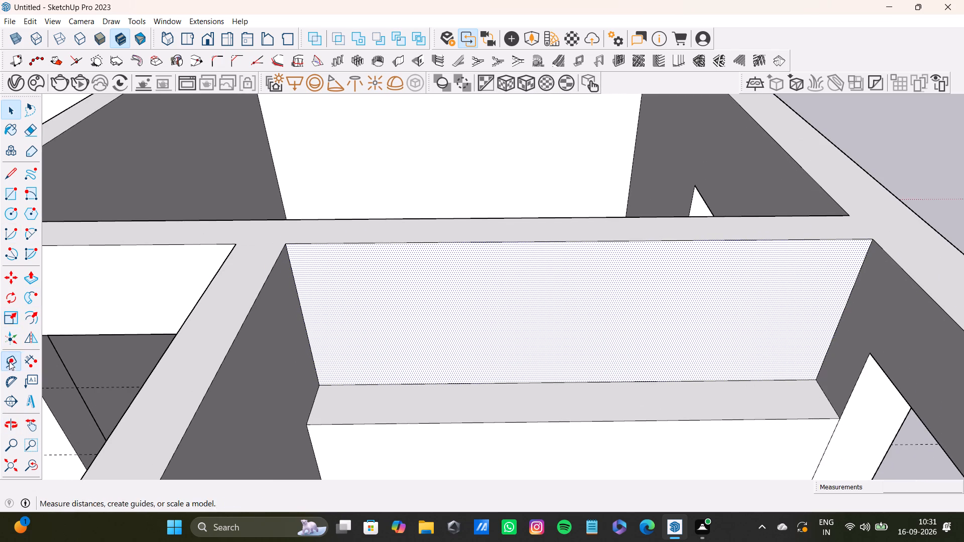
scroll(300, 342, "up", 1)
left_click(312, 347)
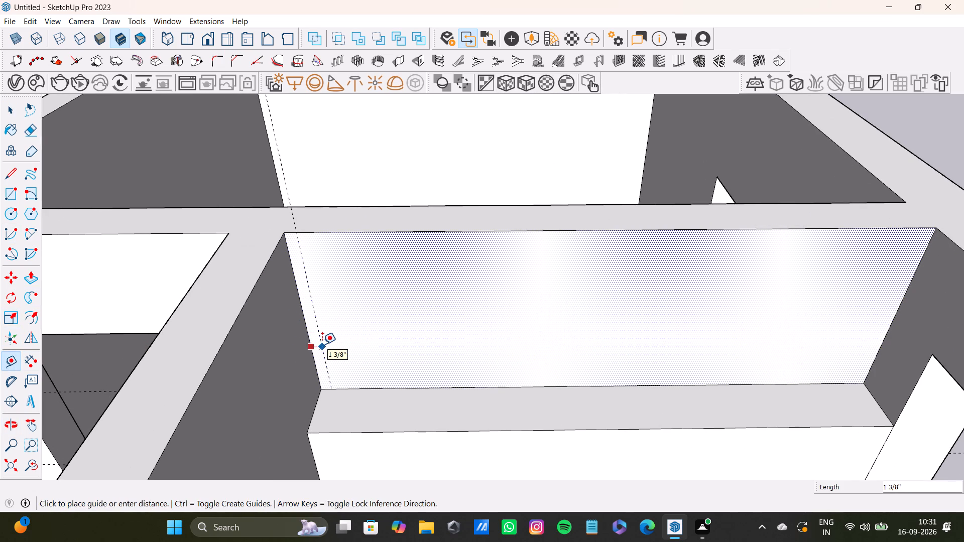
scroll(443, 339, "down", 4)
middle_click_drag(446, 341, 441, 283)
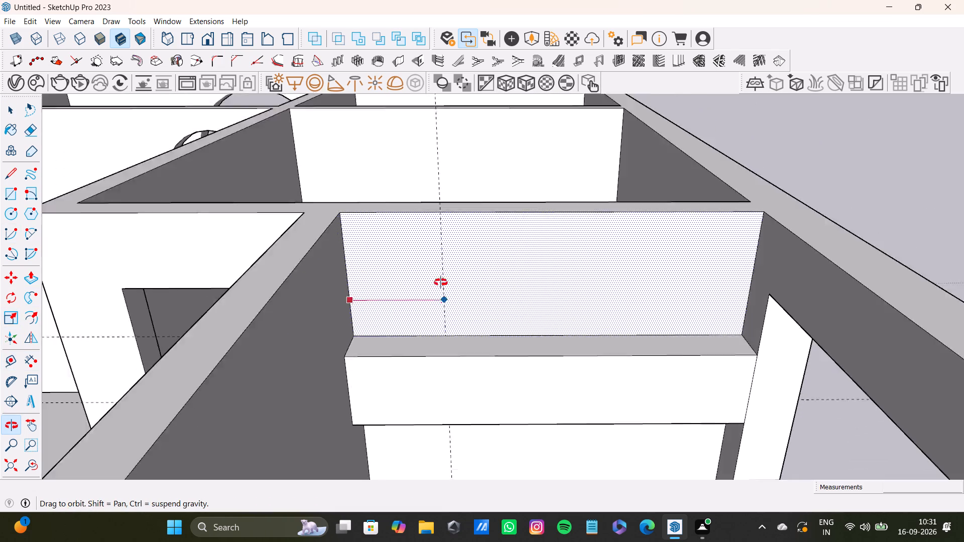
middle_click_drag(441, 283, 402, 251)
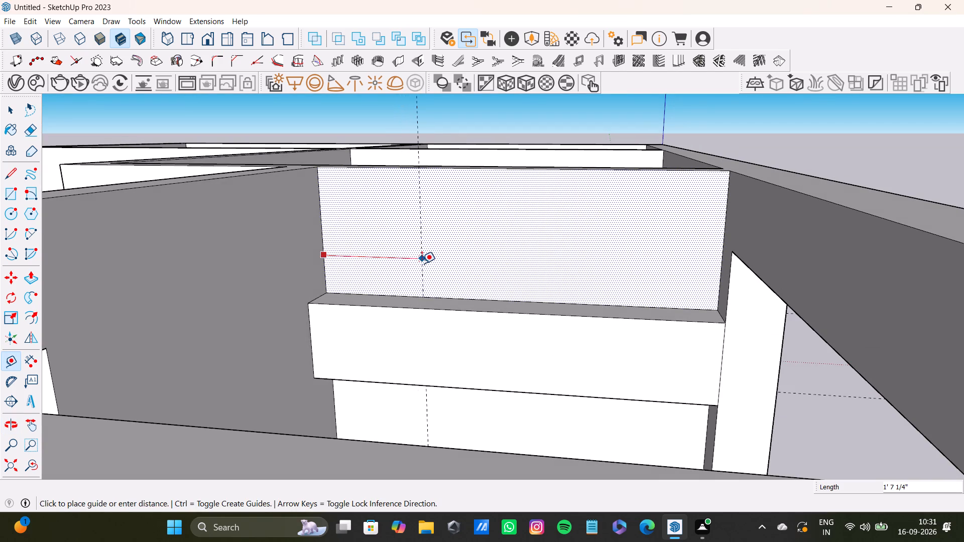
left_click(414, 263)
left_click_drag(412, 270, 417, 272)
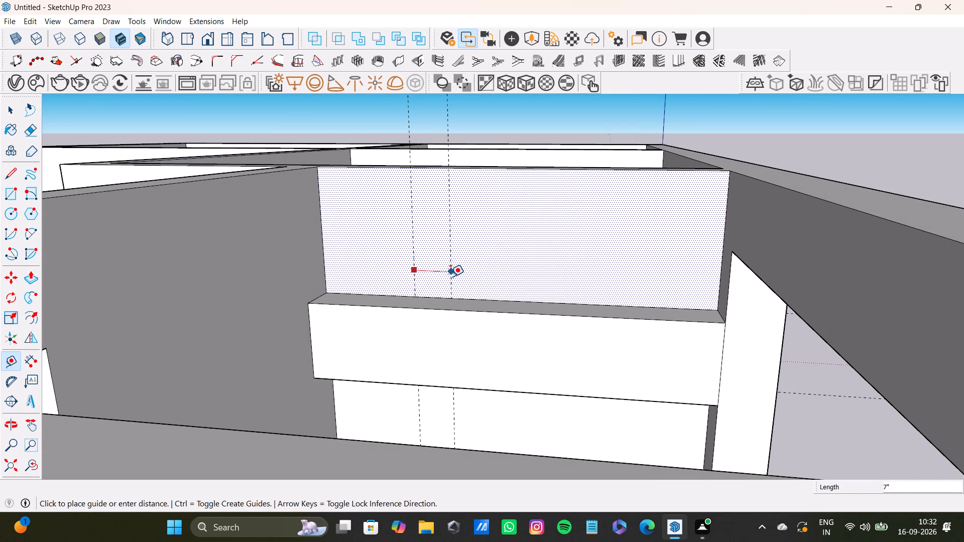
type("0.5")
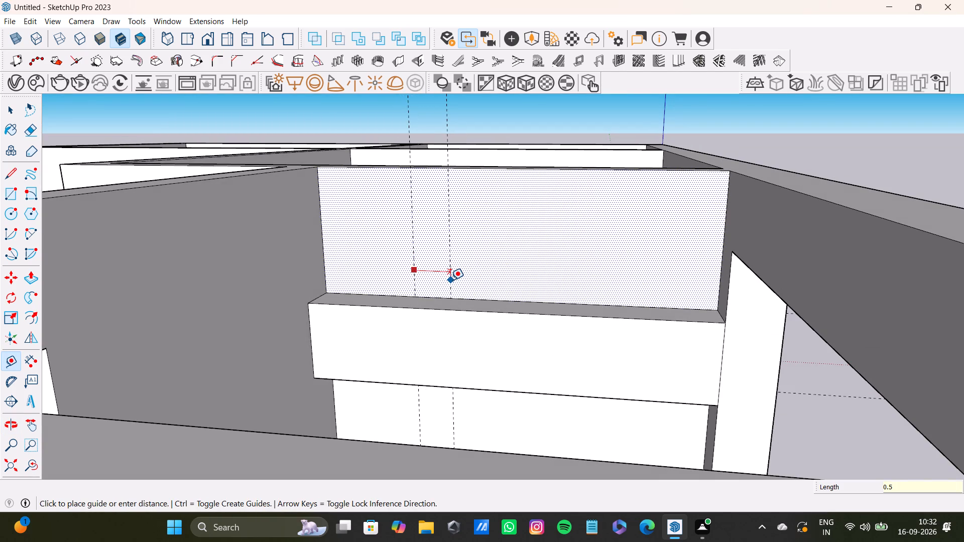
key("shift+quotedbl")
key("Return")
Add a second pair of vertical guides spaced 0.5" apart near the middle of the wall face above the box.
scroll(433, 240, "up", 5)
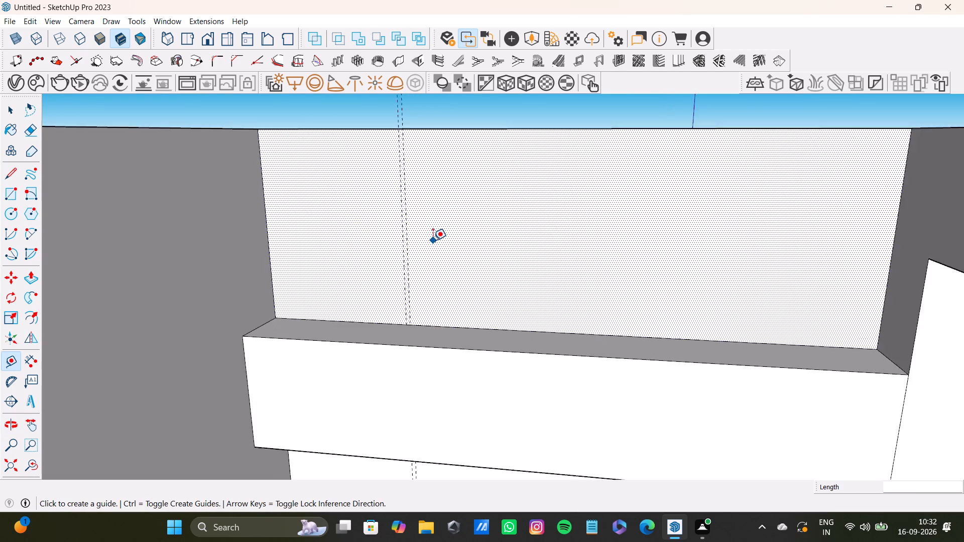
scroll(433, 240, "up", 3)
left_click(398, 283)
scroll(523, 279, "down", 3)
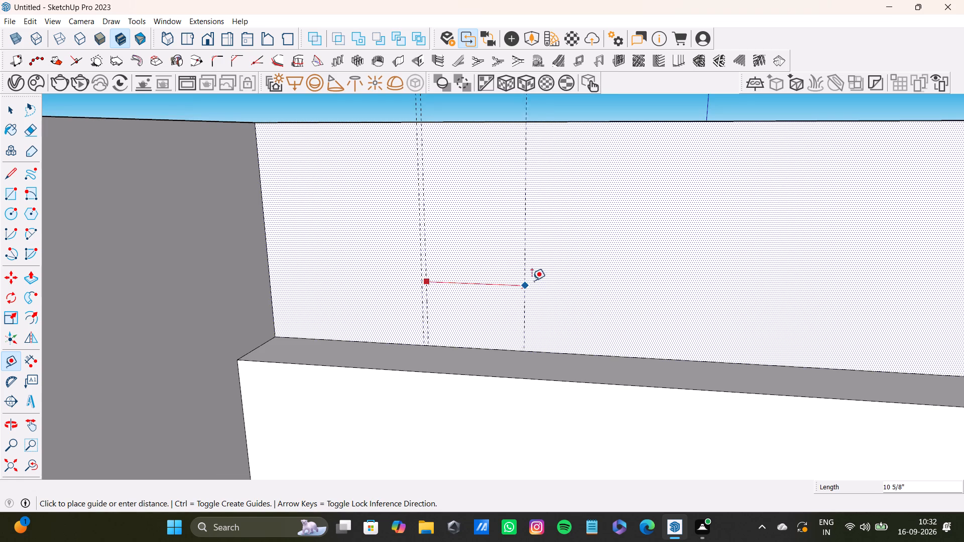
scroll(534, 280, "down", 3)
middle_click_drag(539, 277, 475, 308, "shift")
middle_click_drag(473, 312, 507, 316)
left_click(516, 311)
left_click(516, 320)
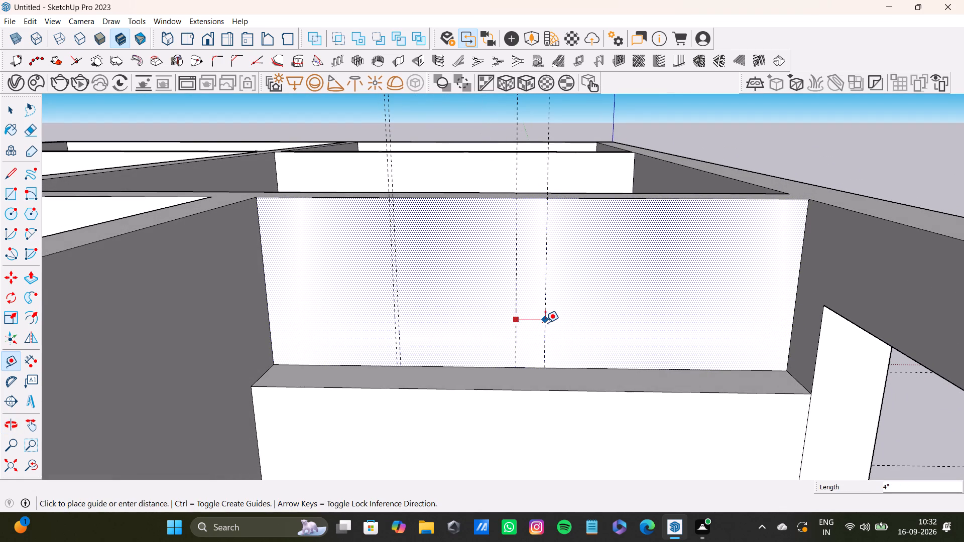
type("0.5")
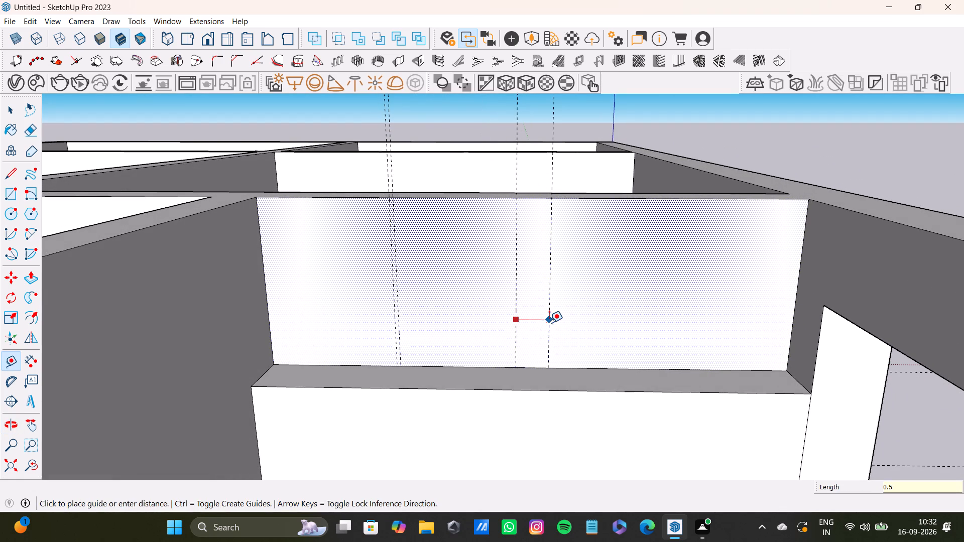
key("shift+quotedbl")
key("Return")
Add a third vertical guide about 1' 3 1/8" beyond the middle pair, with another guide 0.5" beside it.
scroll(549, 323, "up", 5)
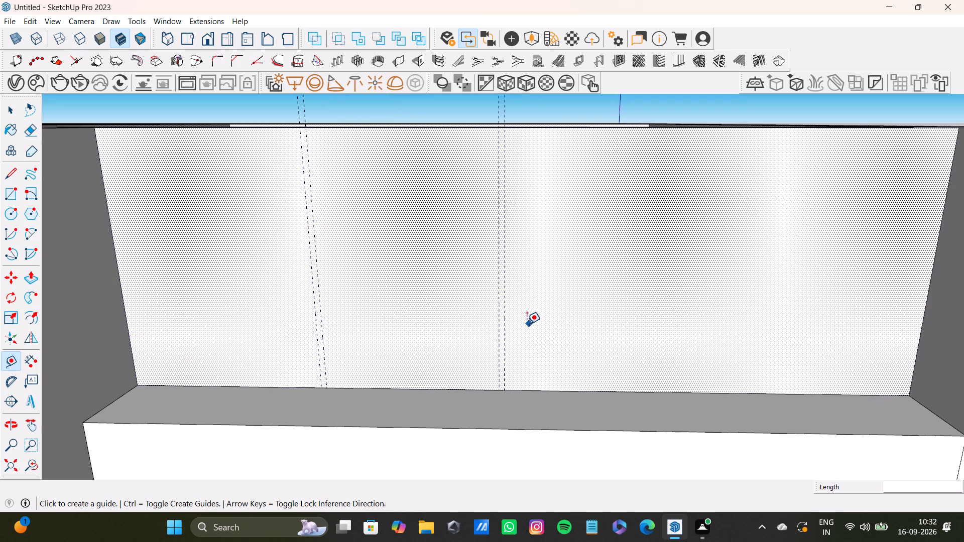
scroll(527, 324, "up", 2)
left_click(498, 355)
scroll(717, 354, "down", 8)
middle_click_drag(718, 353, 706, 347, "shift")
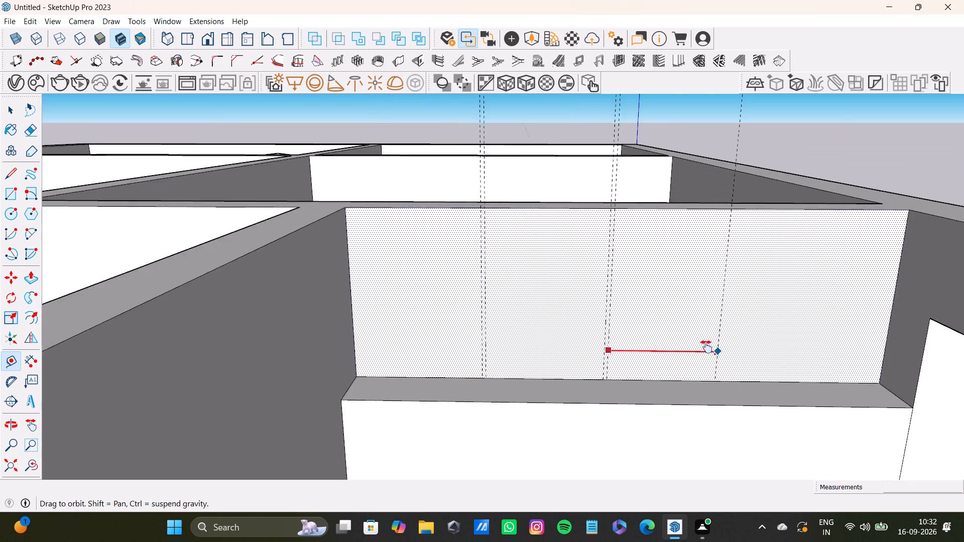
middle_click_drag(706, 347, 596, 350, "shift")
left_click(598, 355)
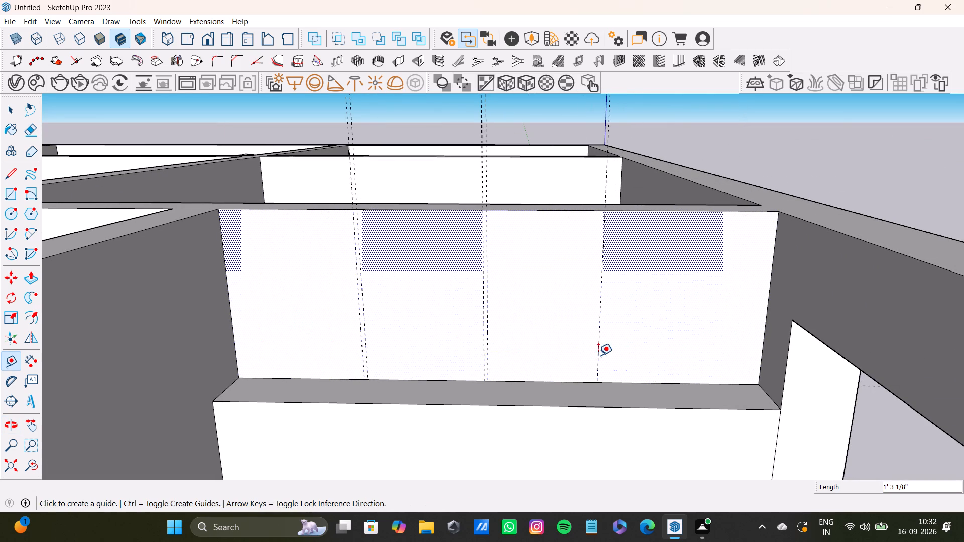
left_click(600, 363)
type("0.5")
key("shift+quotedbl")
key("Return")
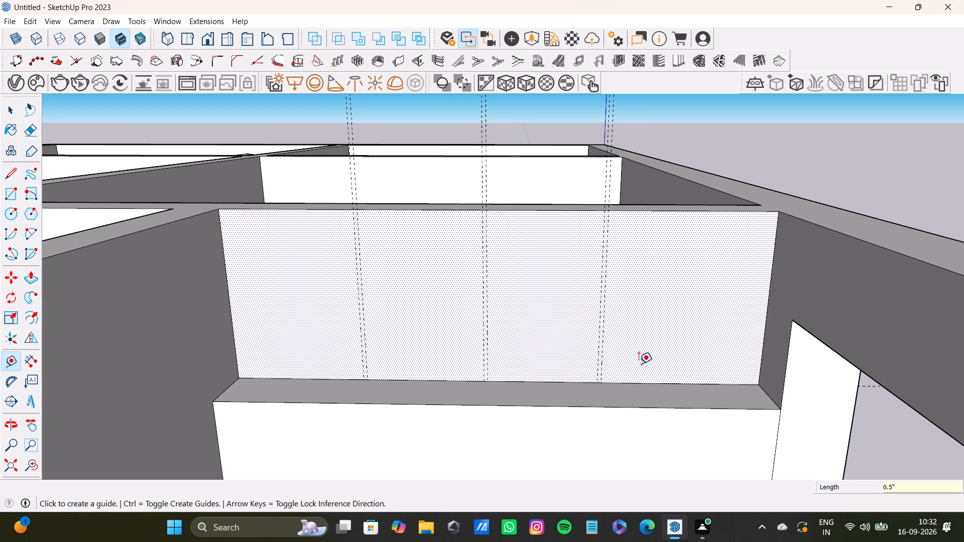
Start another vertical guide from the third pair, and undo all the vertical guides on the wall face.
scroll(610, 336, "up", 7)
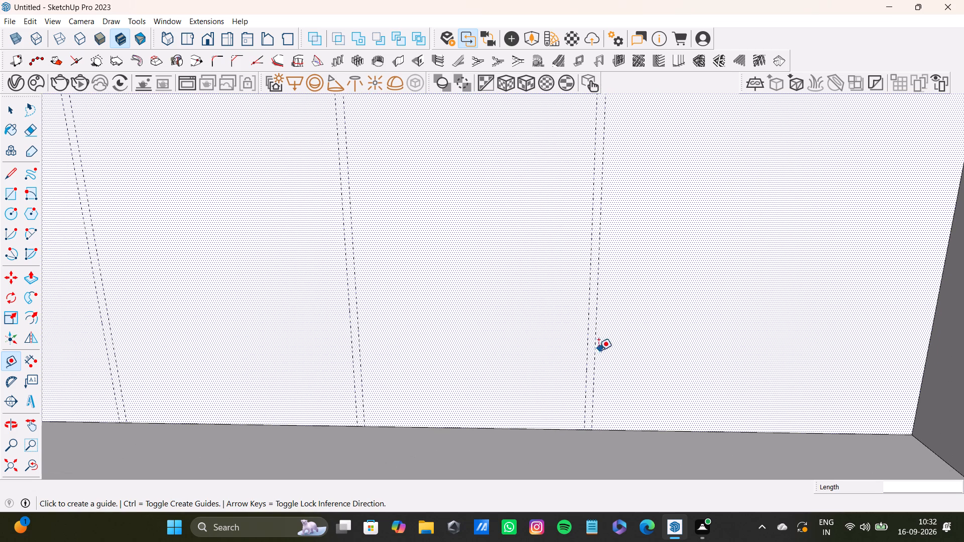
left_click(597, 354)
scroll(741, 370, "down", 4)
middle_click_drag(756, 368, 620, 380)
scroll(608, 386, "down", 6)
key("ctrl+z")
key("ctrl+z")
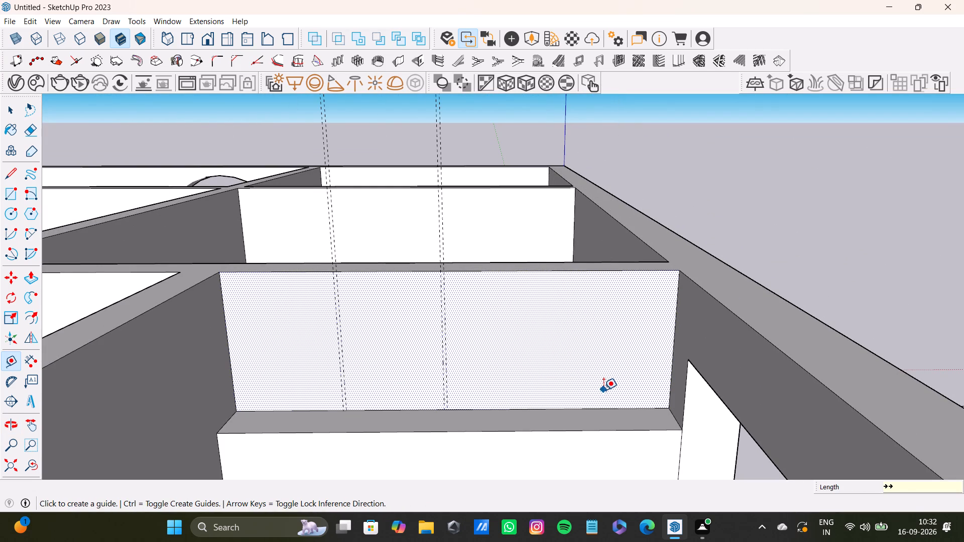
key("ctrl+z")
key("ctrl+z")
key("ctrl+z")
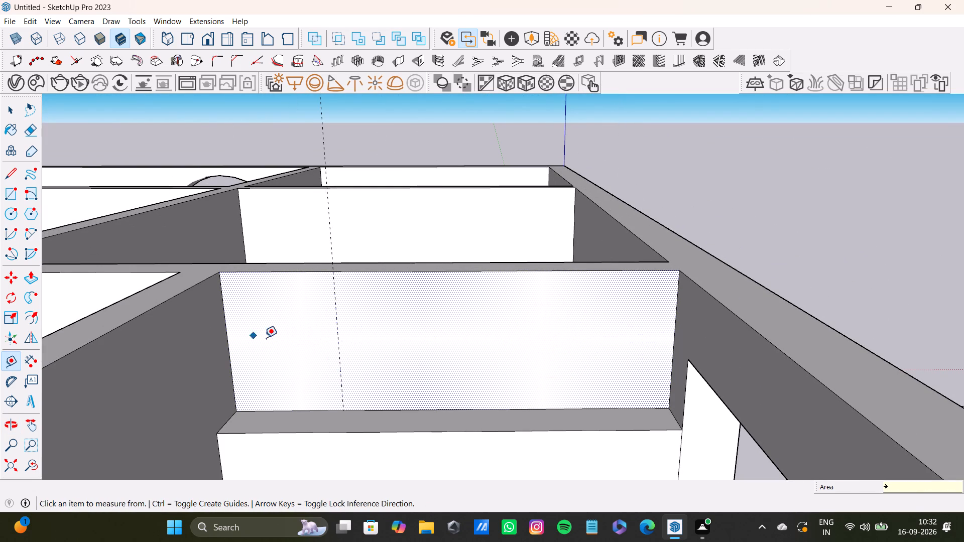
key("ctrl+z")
Add a vertical guide 1" in from the left edge of the wall face above the cabinet box.
scroll(225, 357, "up", 8)
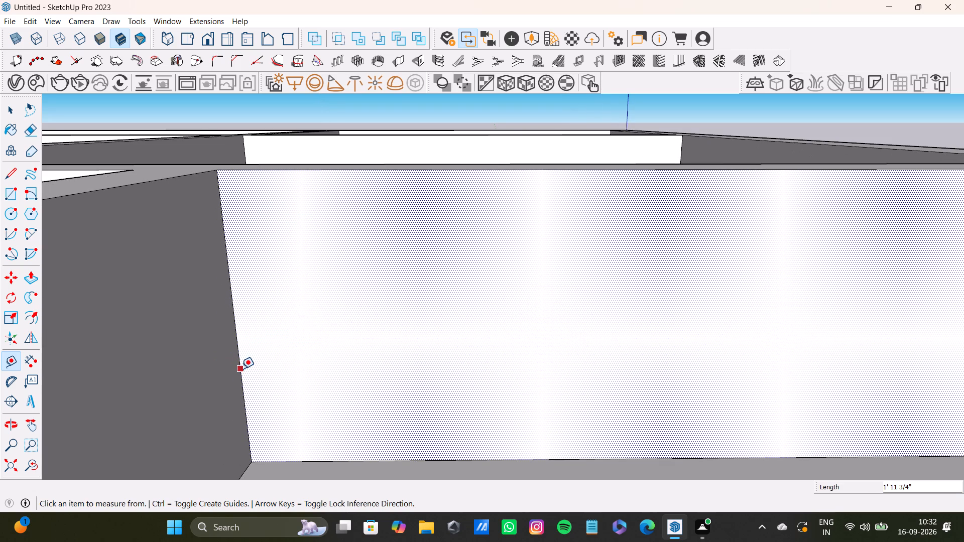
left_click(243, 369)
key("space")
key("t")
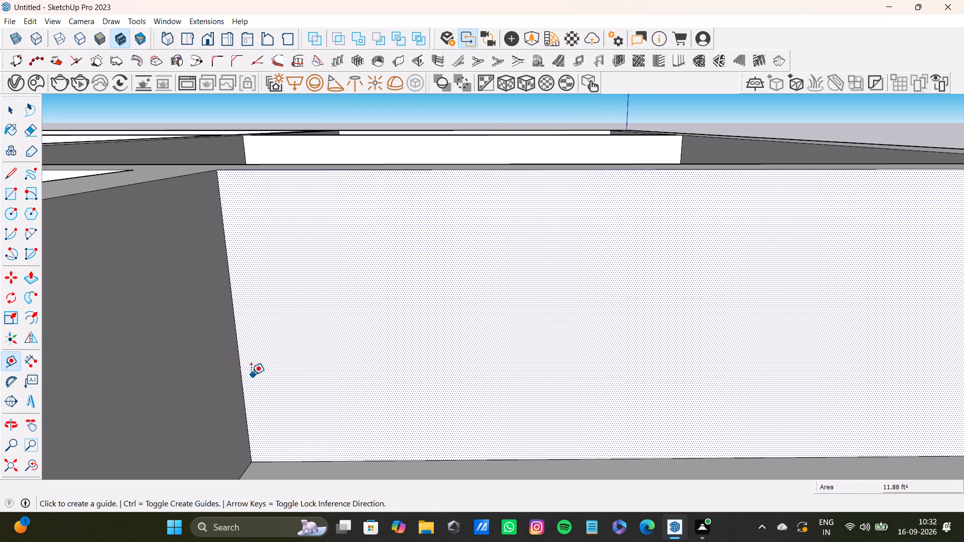
left_click(245, 380)
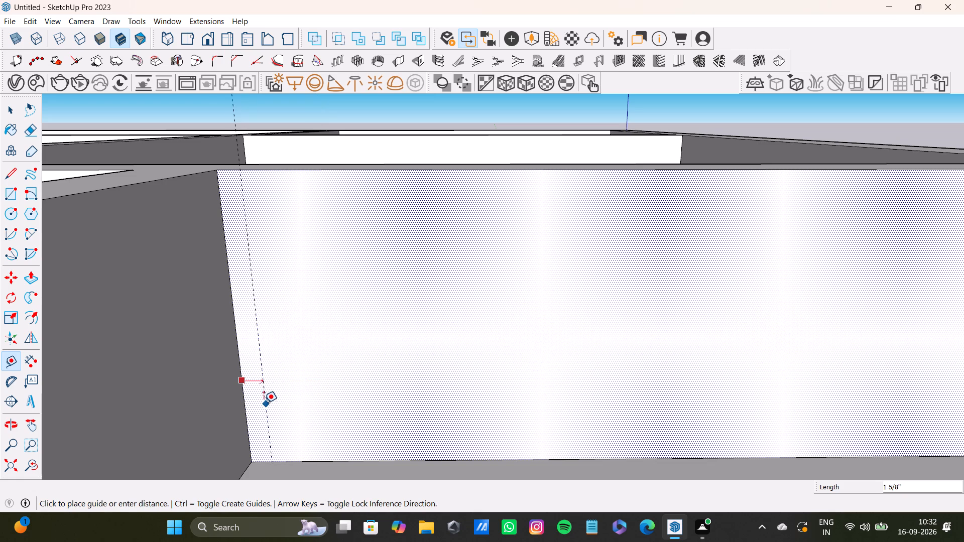
key("1")
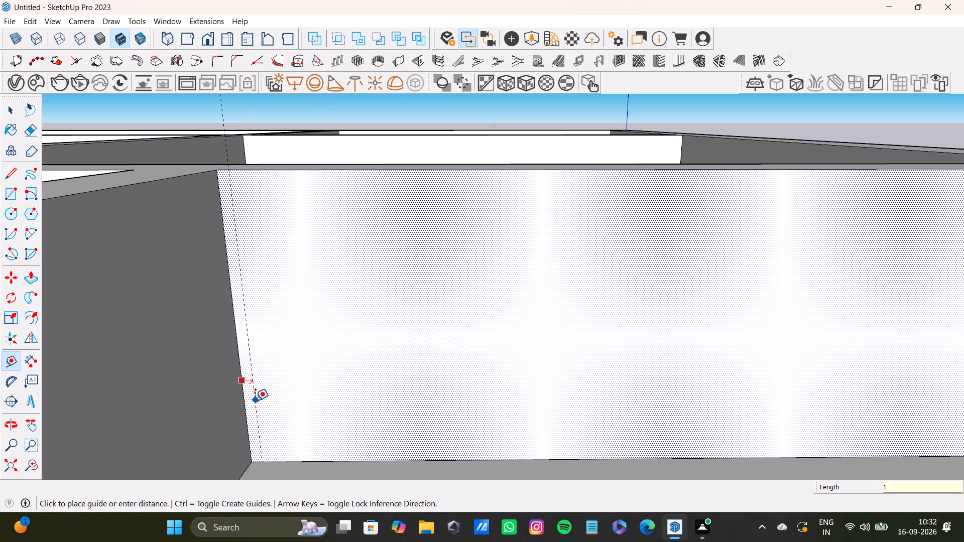
key("shift+quotedbl")
key("Return")
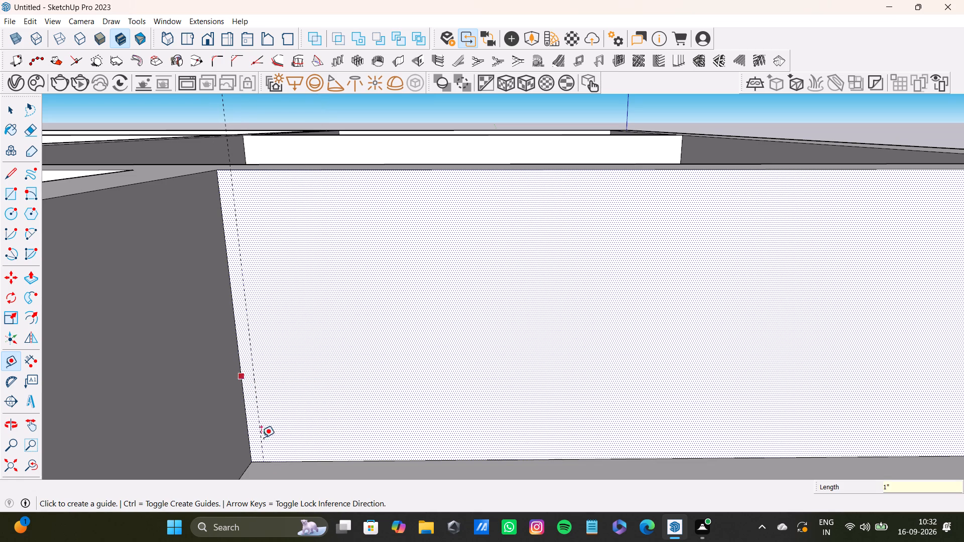
Add a horizontal guide 0.5" above the bottom edge of the wall face, where it meets the box top.
left_click(279, 463)
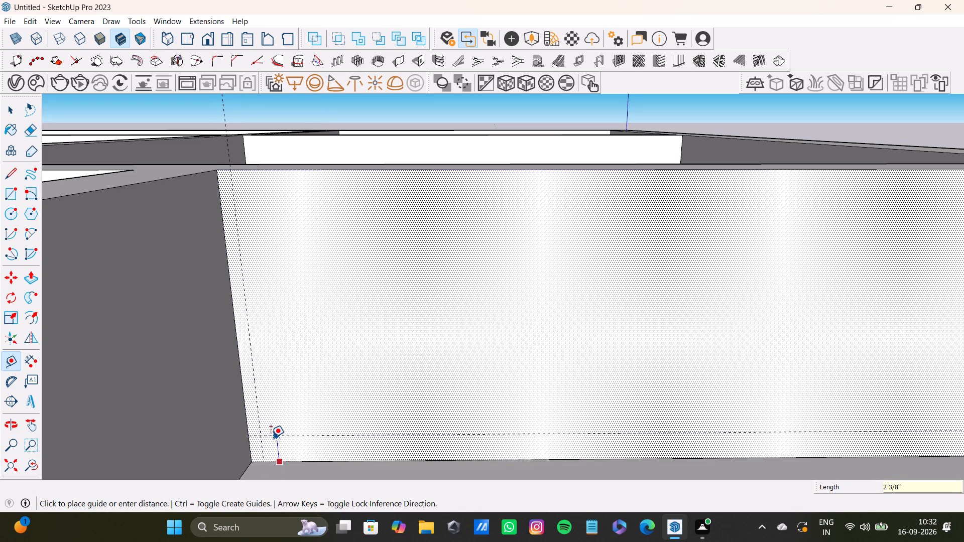
type("0.5")
key("shift+quotedbl")
key("Return")
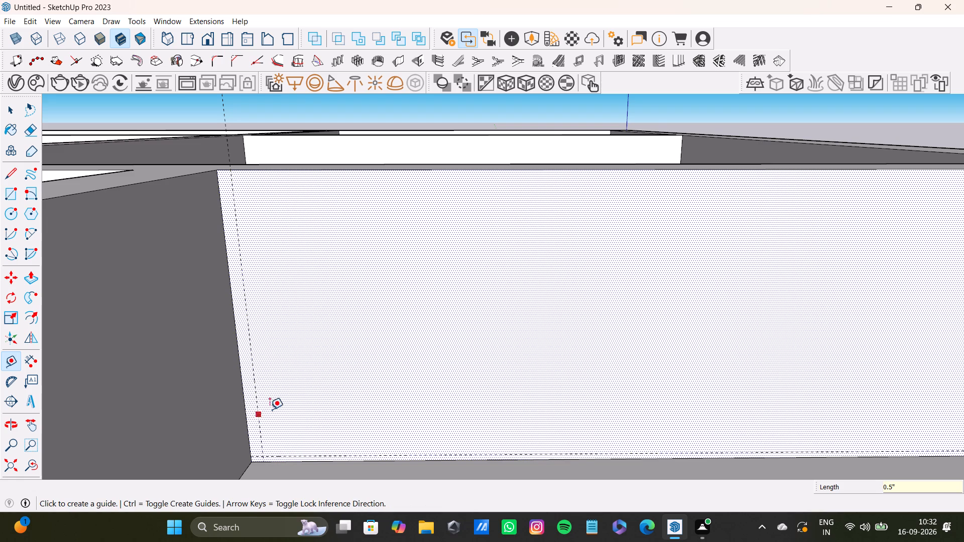
Measure the gap between the wall face's left edge and its vertical guide.
scroll(270, 407, "up", 7)
left_click(235, 405)
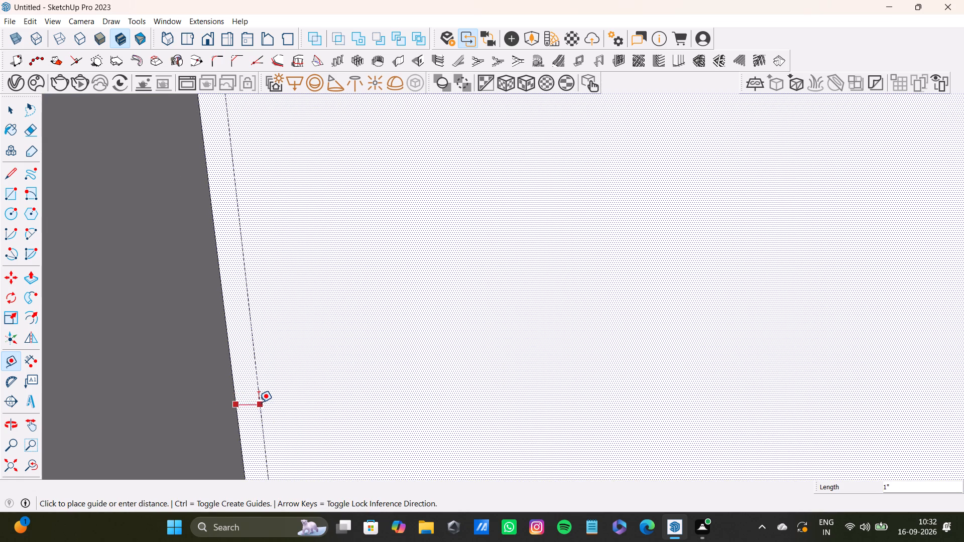
scroll(257, 403, "down", 8)
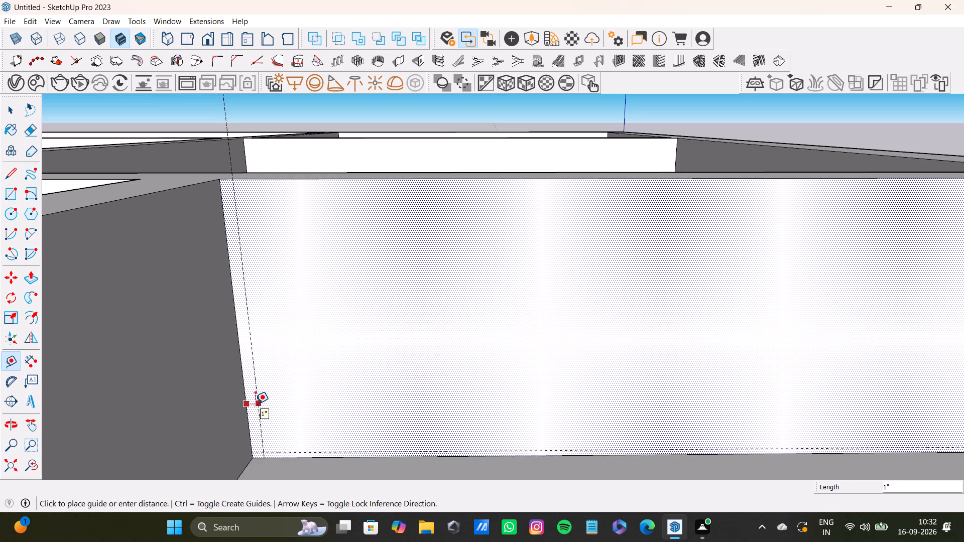
scroll(260, 396, "down", 1)
key("space")
scroll(314, 392, "down", 9)
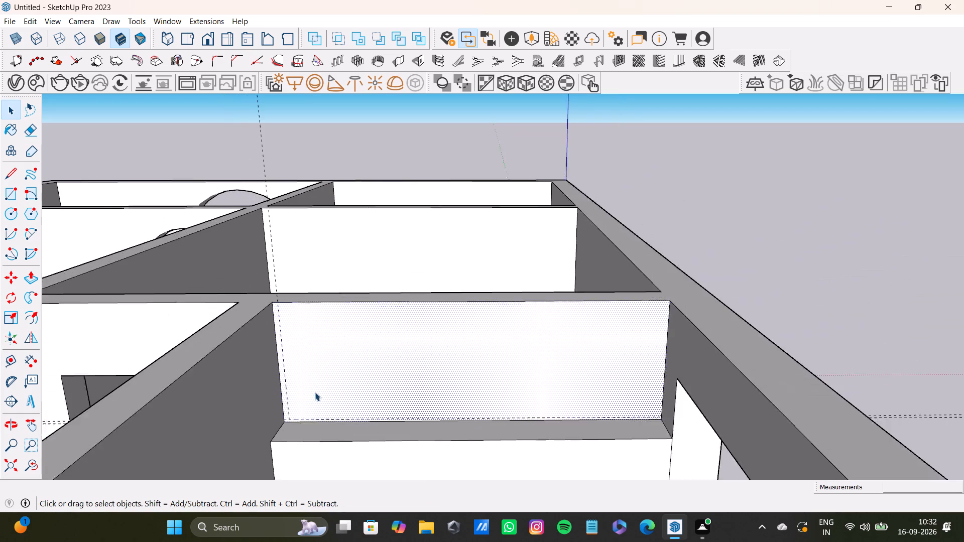
Add a vertical guide 1" in from the right edge of the wall face above the cabinet box.
key("t")
scroll(670, 360, "up", 12)
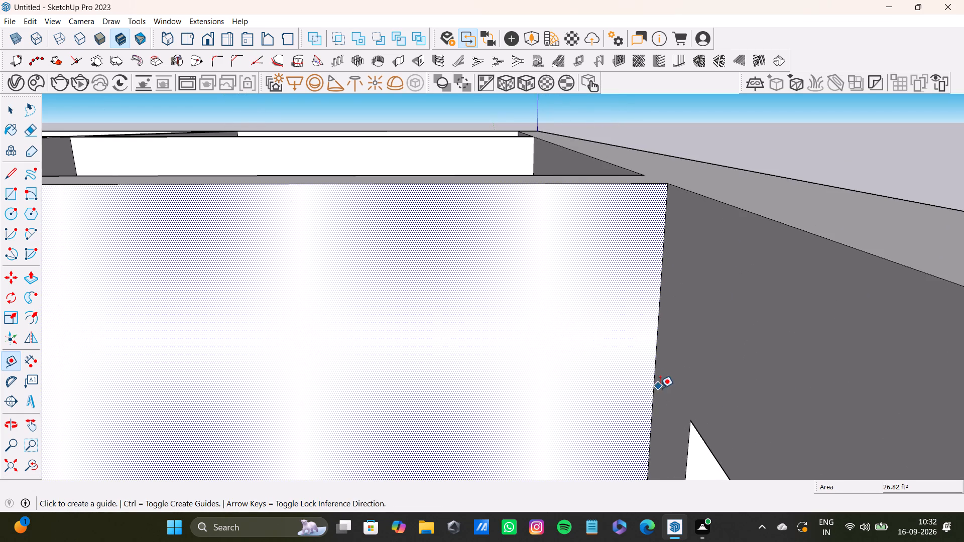
left_click(656, 393)
key("0")
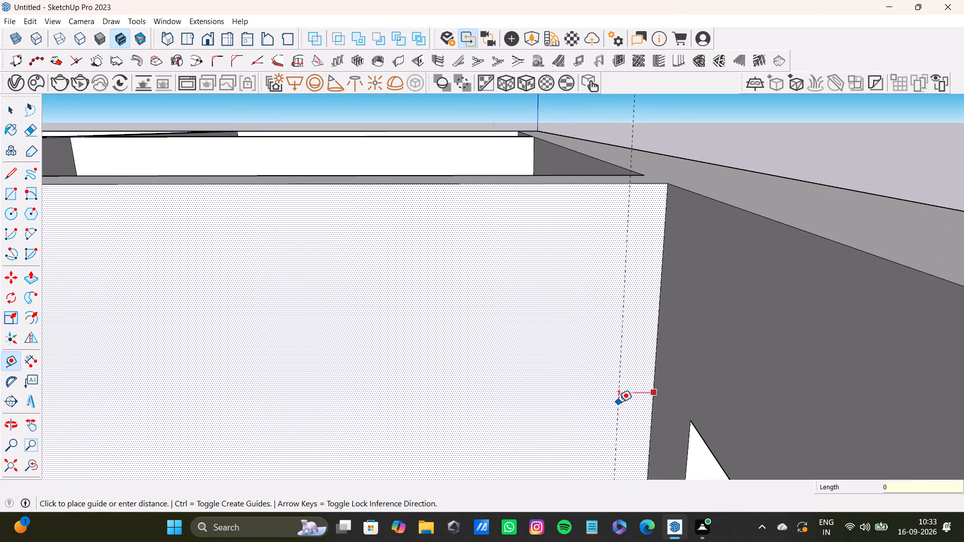
key("BackSpace")
key("1")
key("shift+quotedbl")
key("Return")
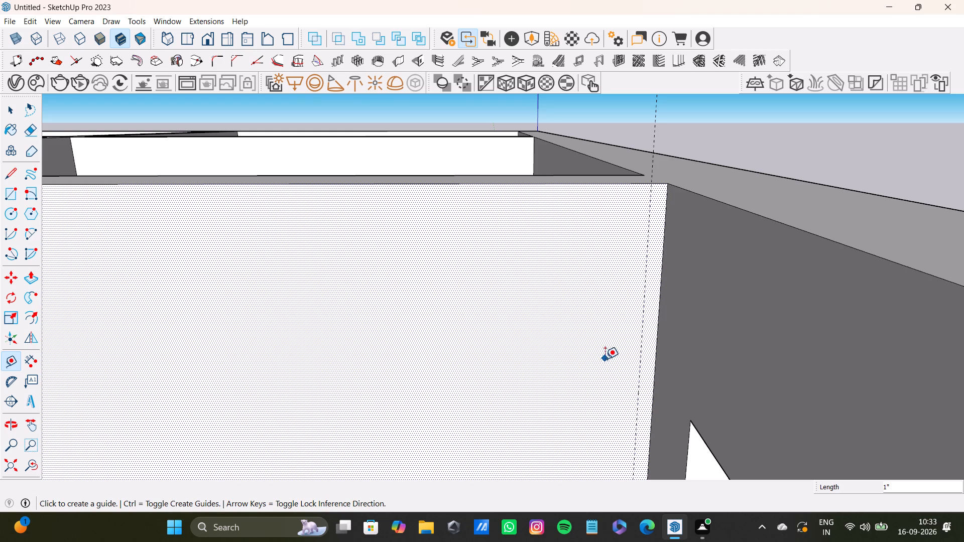
Add a horizontal guide 1" below the top edge of the wall face above the cabinet box.
scroll(356, 389, "down", 4)
middle_click_drag(385, 399, 620, 286, "shift")
scroll(413, 312, "down", 4)
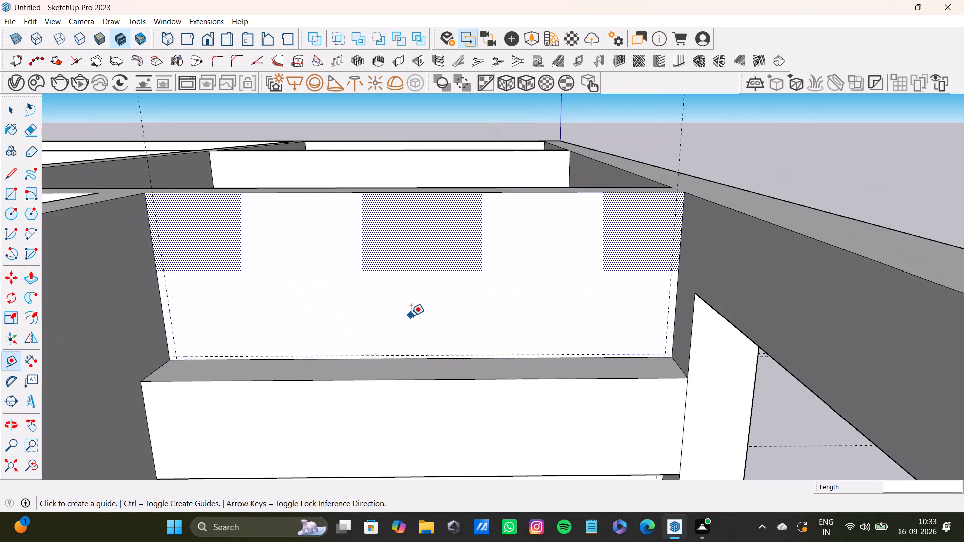
middle_click_drag(411, 316, 410, 322)
scroll(87, 166, "up", 3)
scroll(201, 220, "up", 6)
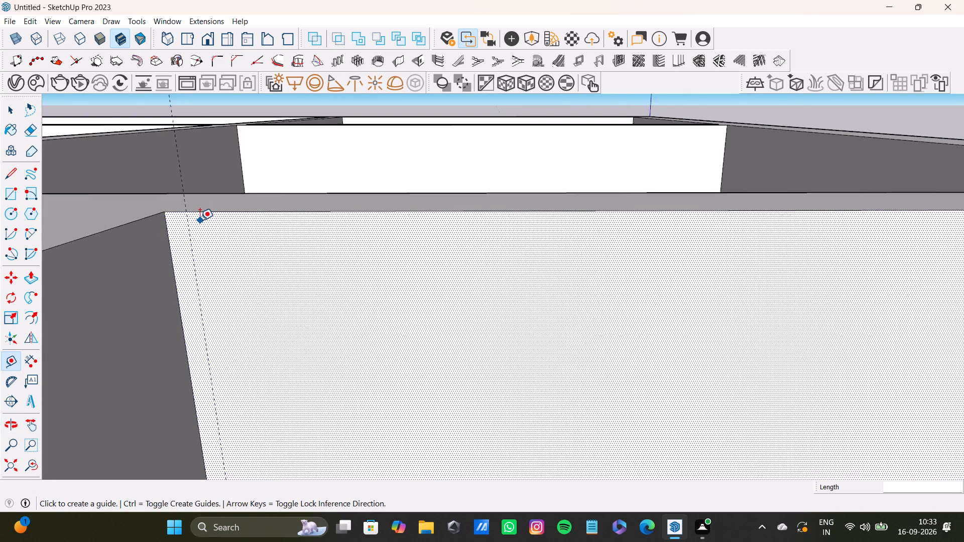
left_click(220, 213)
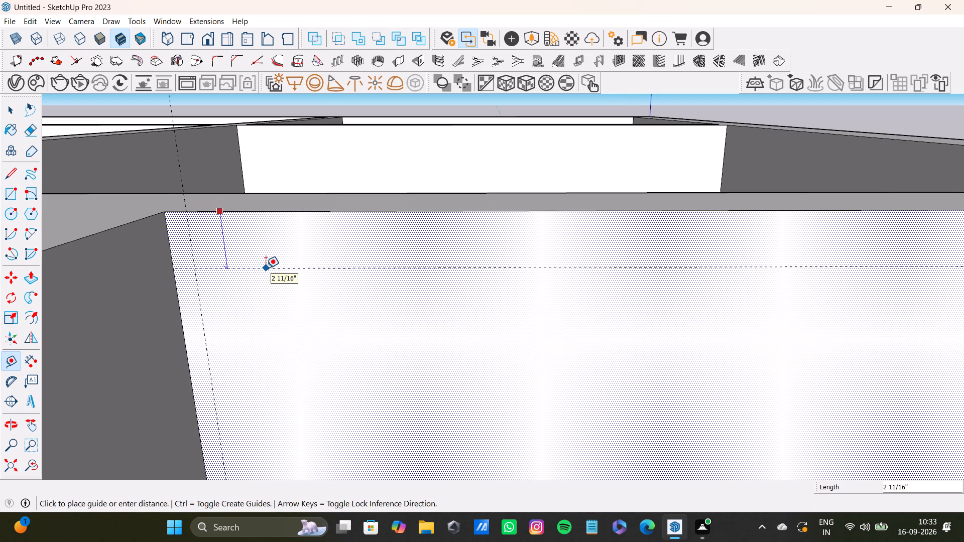
key("1")
key("shift+quotedbl")
key("Return")
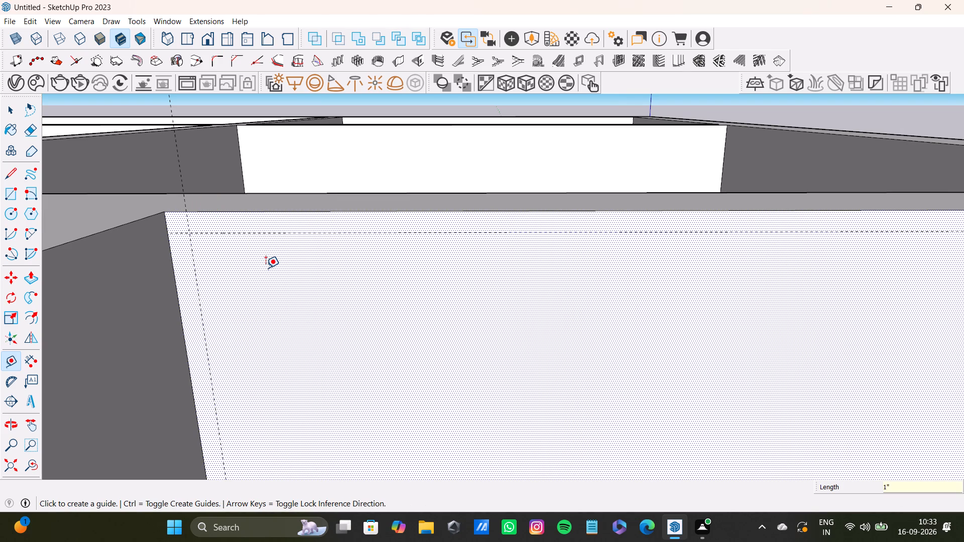
key("space")
Add a vertical guide 1' to the right of the wall face's left inset guide.
scroll(280, 277, "down", 6)
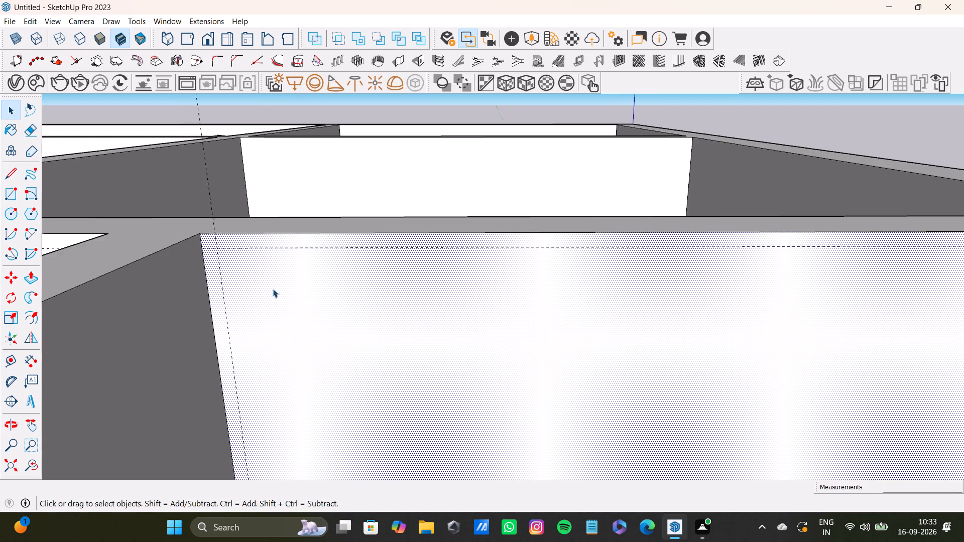
scroll(273, 289, "down", 3)
key("t")
scroll(255, 373, "up", 4)
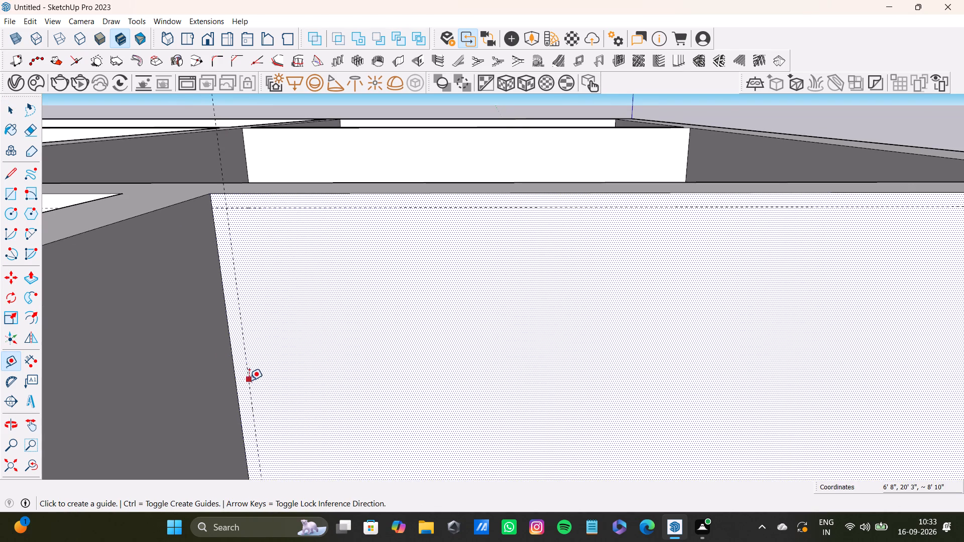
left_click(249, 381)
scroll(504, 405, "down", 3)
middle_click_drag(507, 399, 445, 368)
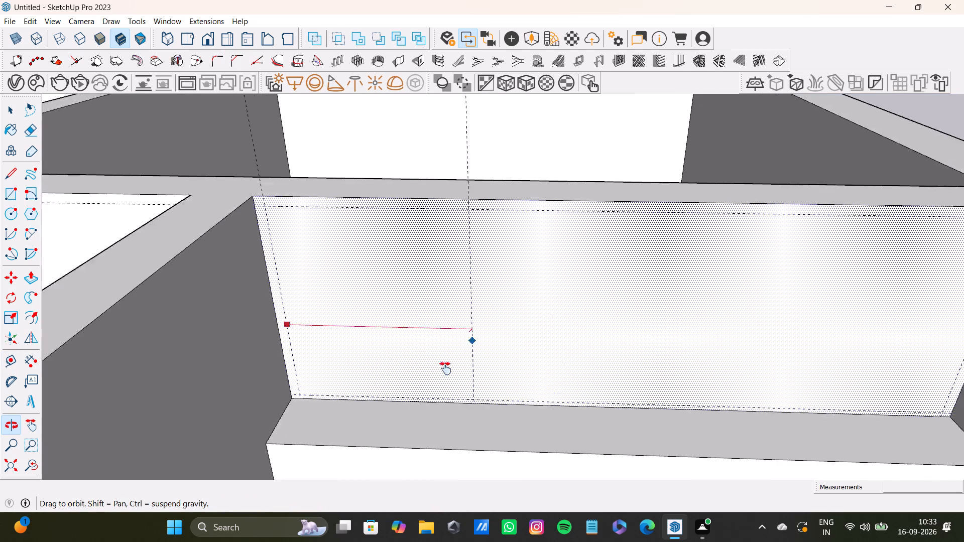
middle_click_drag(445, 368, 397, 364)
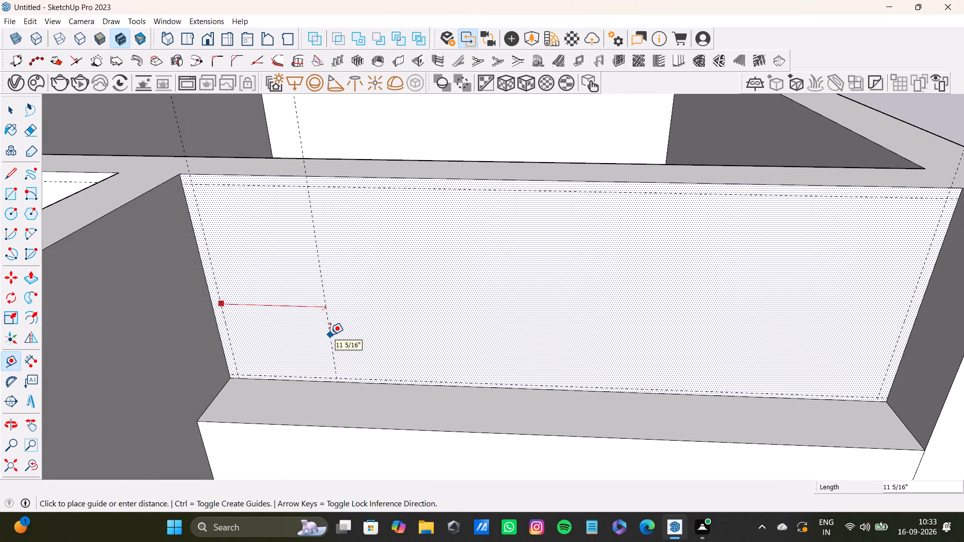
key("1")
key("apostrophe")
key("Return")
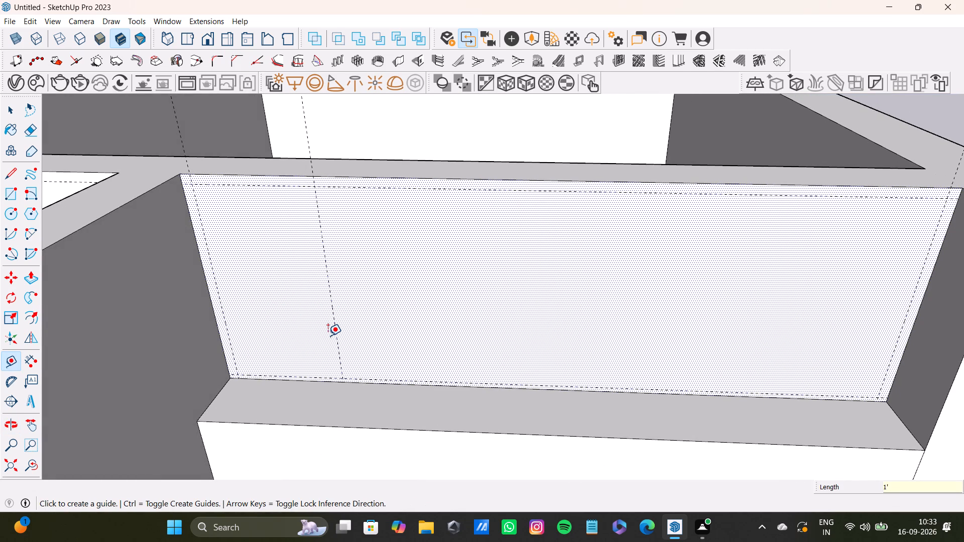
Add a second vertical guide 0.5" to the right of the 1' guide, completing the first divider pair.
left_click(337, 343)
type("0.")
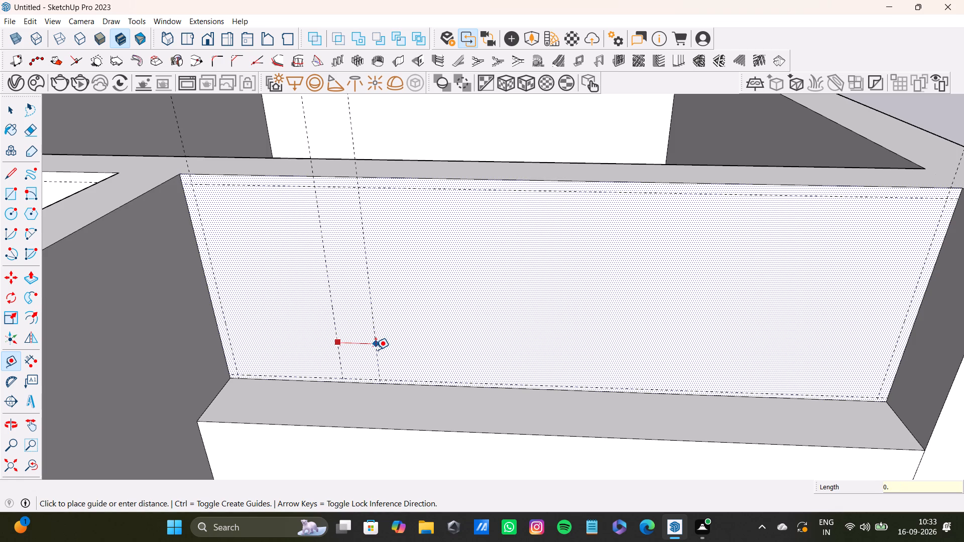
key("4")
key("BackSpace")
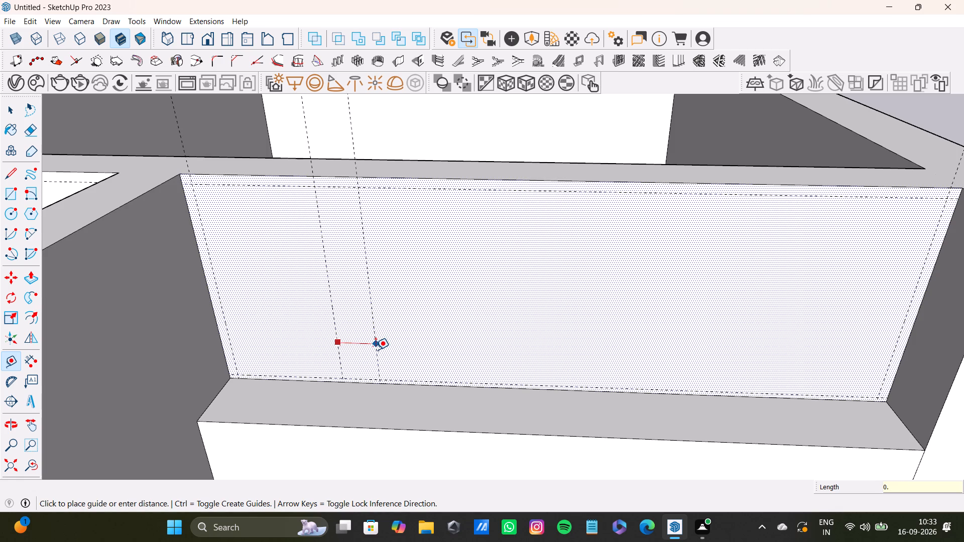
type("5\"")
key("Return")
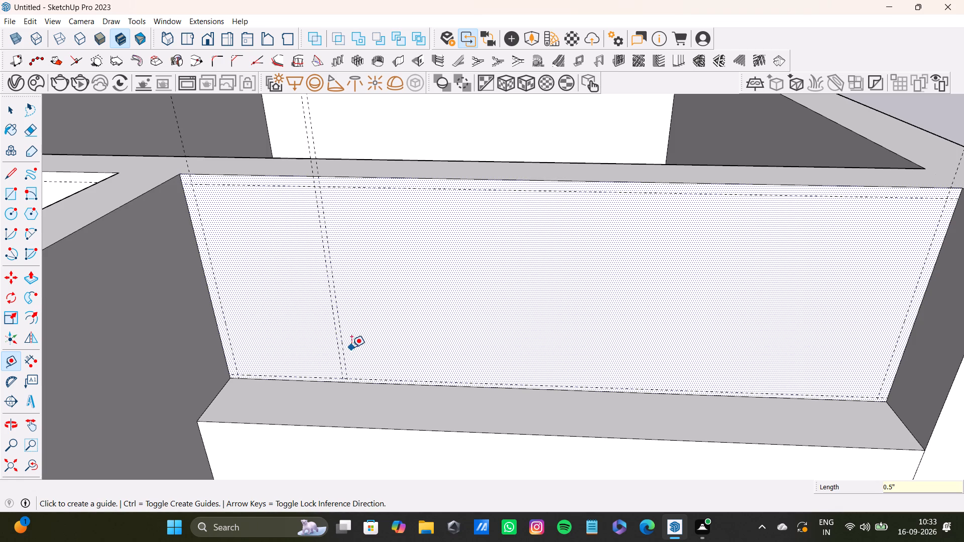
Add a vertical guide 1' to the right of the first divider pair.
left_click(344, 357)
key("1")
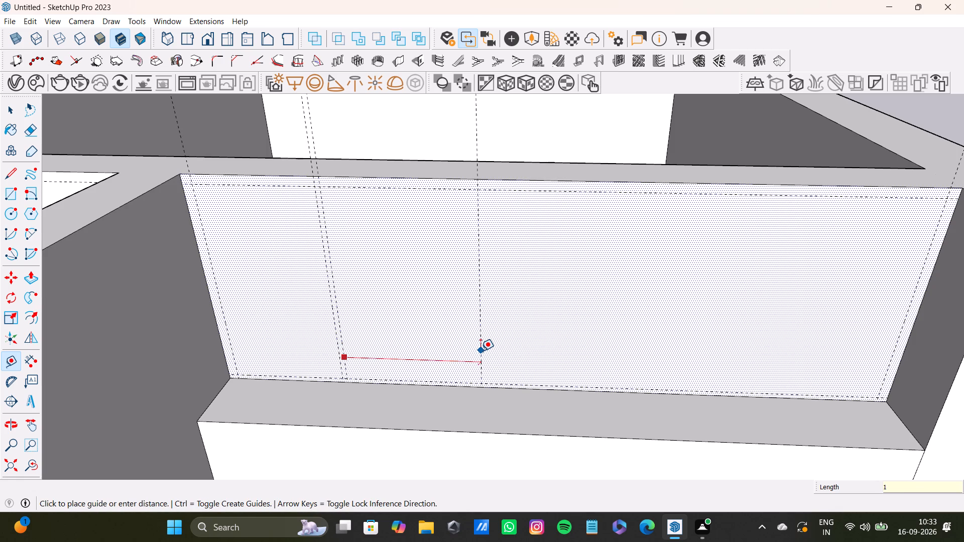
key("apostrophe")
key("Return")
Add a vertical guide 0.5" to the right of the newest guide to complete the second divider pair.
left_click_drag(452, 371, 458, 371)
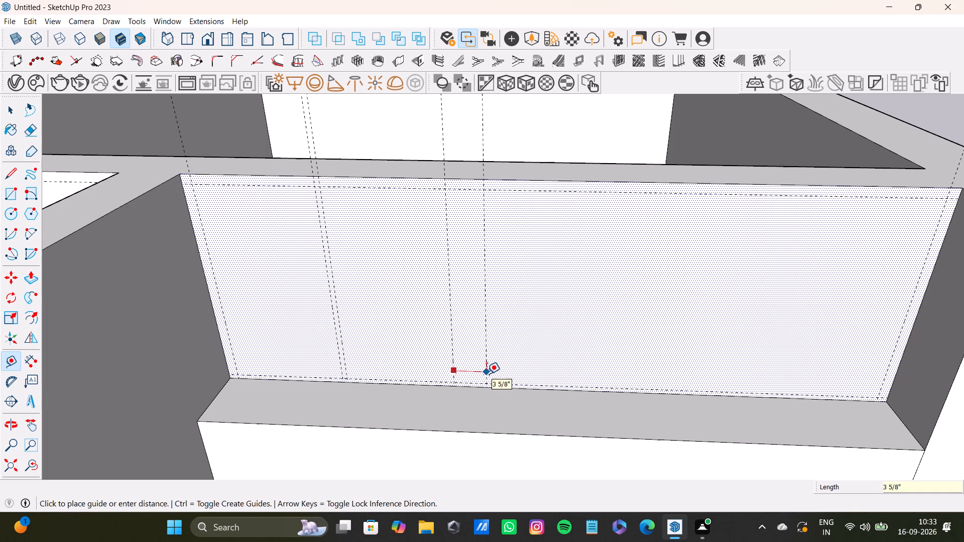
type("0.4")
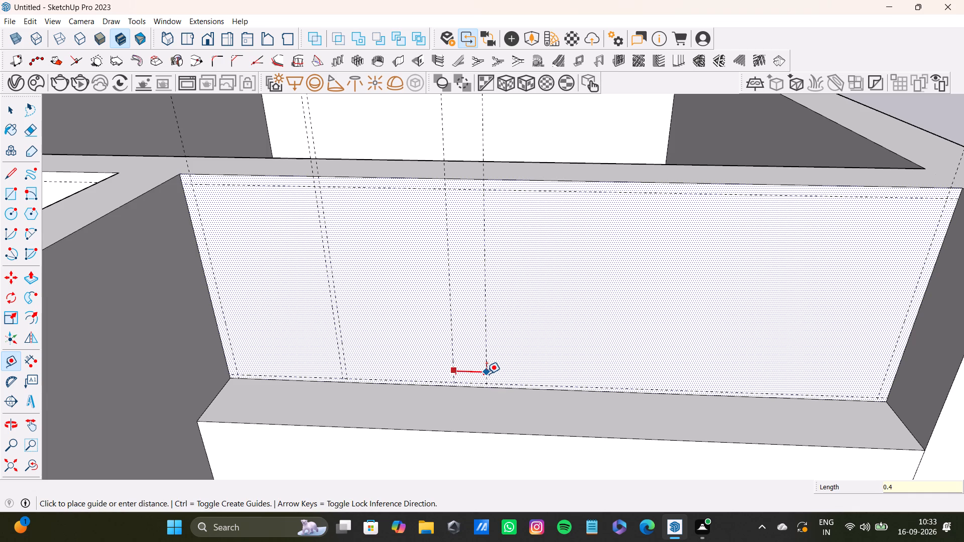
key("BackSpace")
key("5")
key("shift+quotedbl")
key("Return")
Add a vertical guide 1' to the right of the second divider pair.
scroll(452, 363, "up", 4)
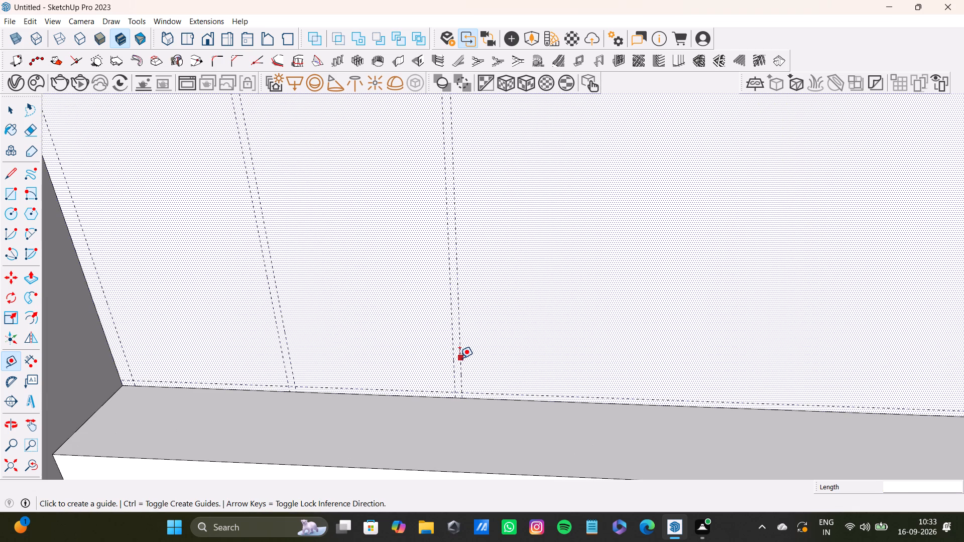
left_click(459, 358)
scroll(723, 375, "down", 6)
middle_click_drag(651, 327, 499, 317, "shift")
middle_click_drag(502, 315, 503, 340)
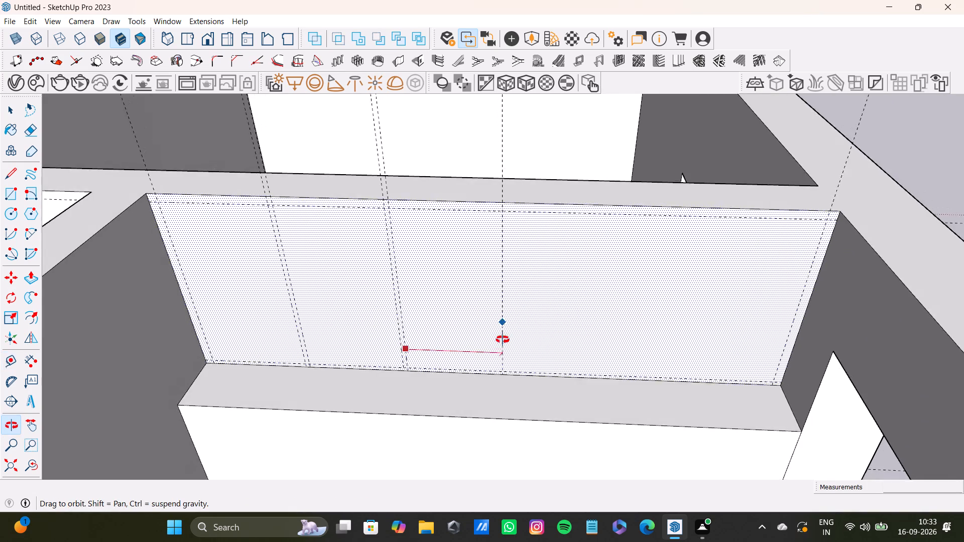
middle_click_drag(503, 340, 514, 308)
middle_click_drag(547, 318, 522, 314)
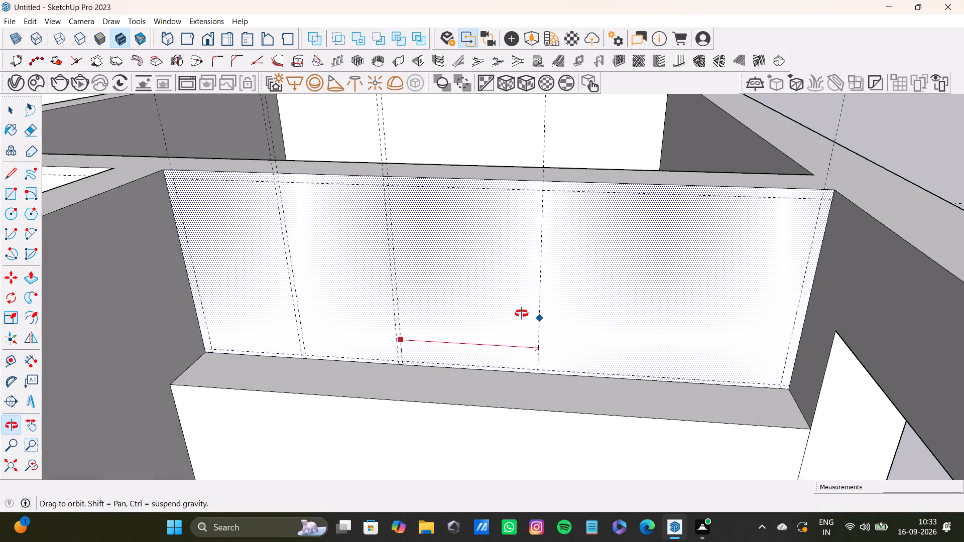
middle_click_drag(522, 314, 534, 316)
type("1'")
key("Return")
Add a vertical guide 0.5" to the right of the newest guide to complete the third divider pair.
left_click(502, 349)
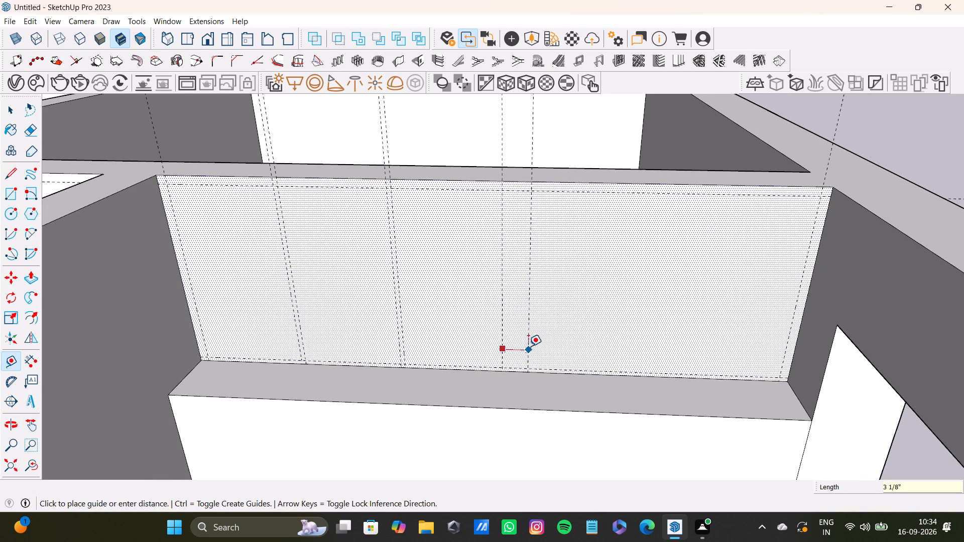
type("0.")
key("5")
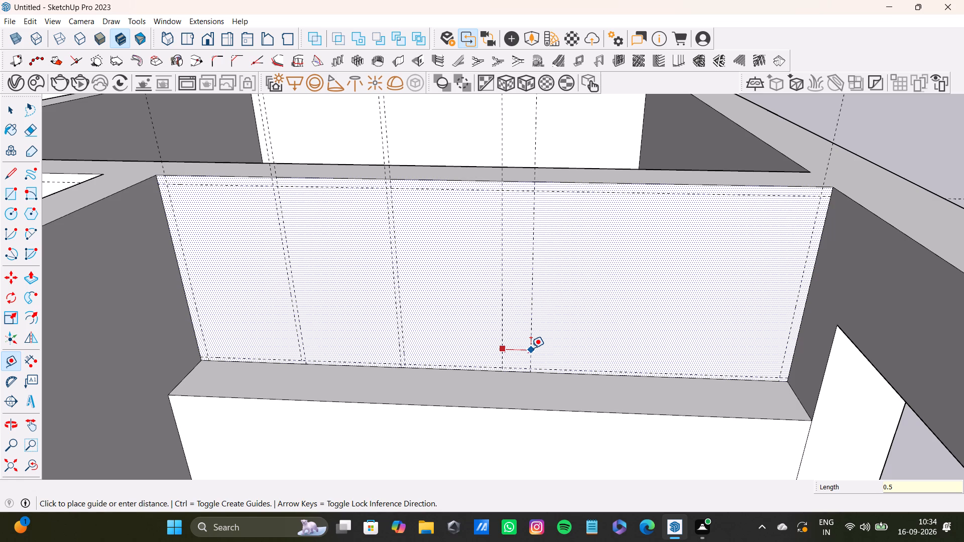
key("shift+quotedbl")
key("Return")
Add a vertical guide 1' to the right of the third divider pair.
scroll(513, 343, "up", 3)
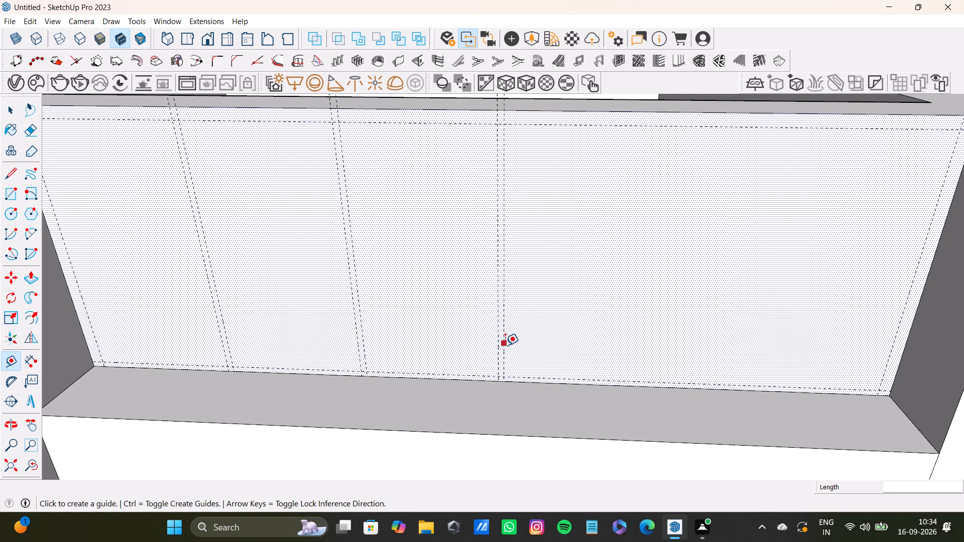
left_click(505, 345)
scroll(629, 335, "down", 6)
middle_click_drag(634, 330, 538, 320, "shift")
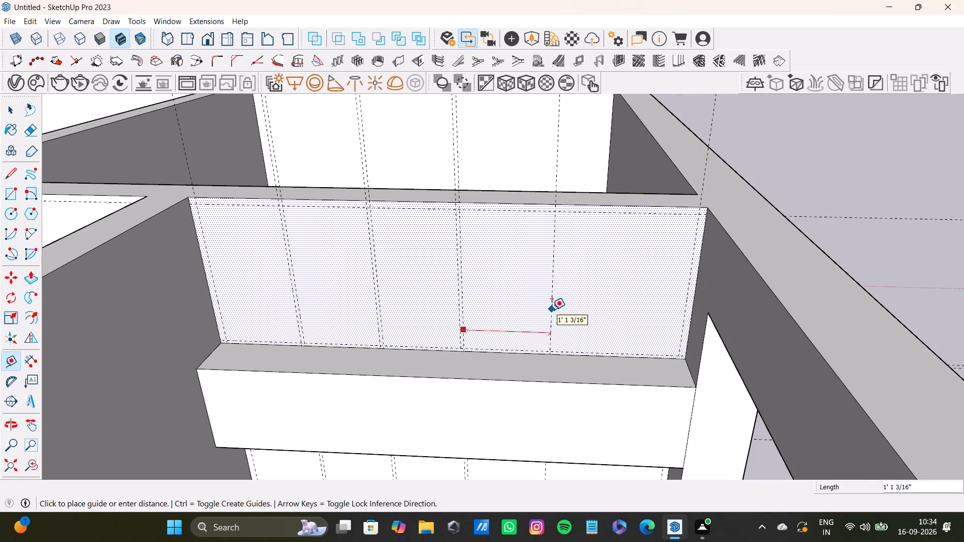
type("1'")
key("Return")
key("Return")
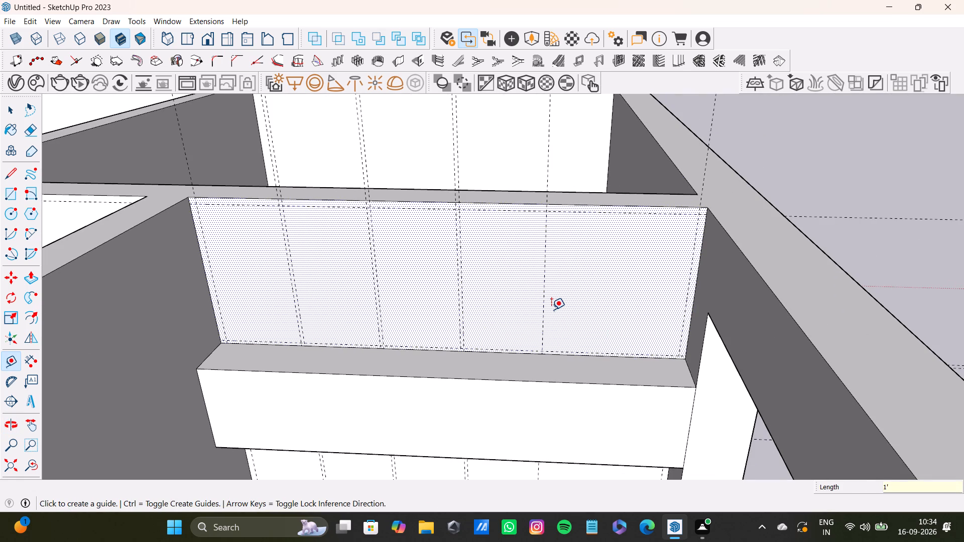
Add a vertical guide 0.5" to the right of the newest guide to complete the fourth divider pair.
left_click(544, 326)
type("0.")
key("5")
key("shift+quotedbl")
key("Return")
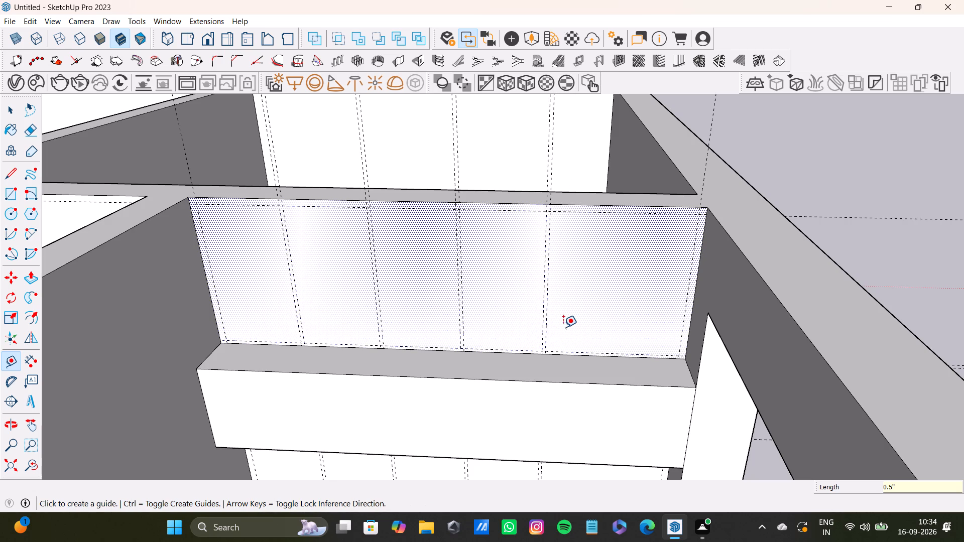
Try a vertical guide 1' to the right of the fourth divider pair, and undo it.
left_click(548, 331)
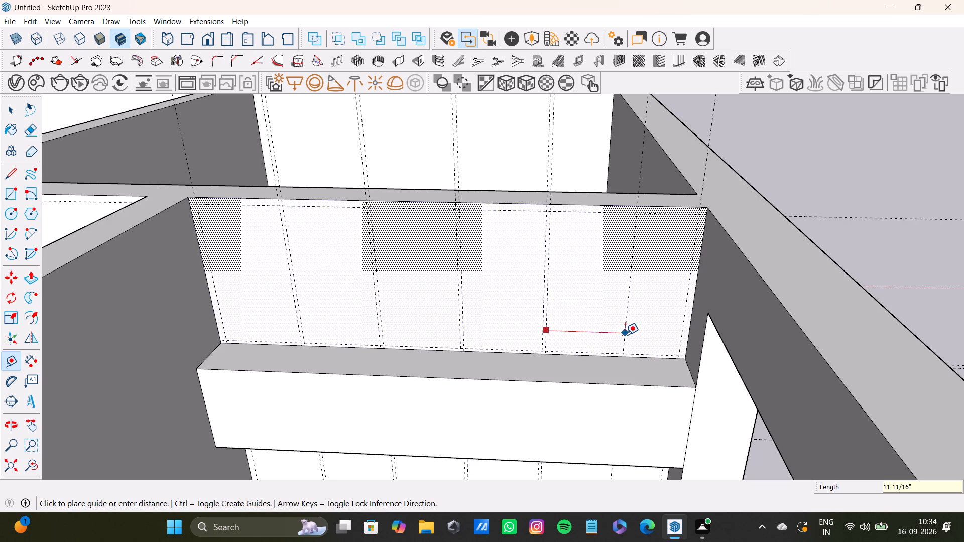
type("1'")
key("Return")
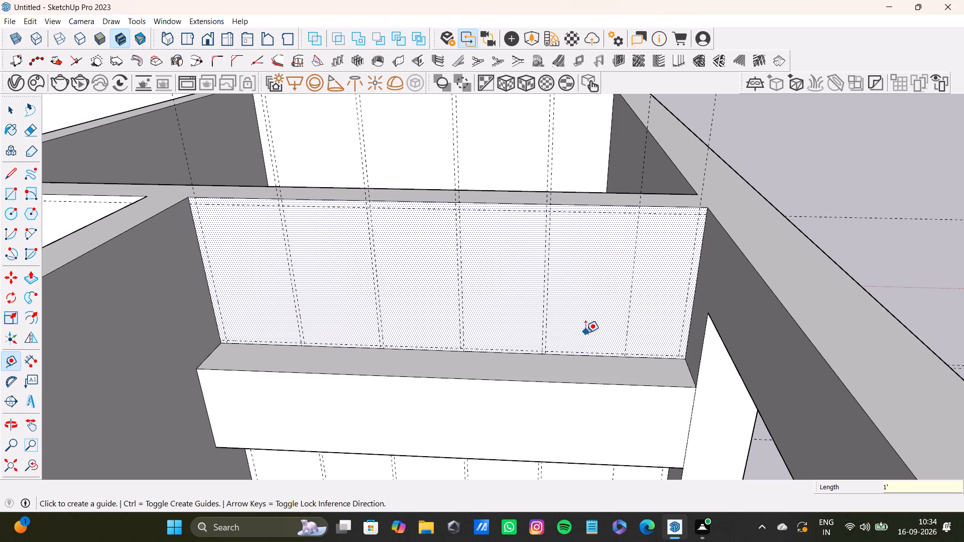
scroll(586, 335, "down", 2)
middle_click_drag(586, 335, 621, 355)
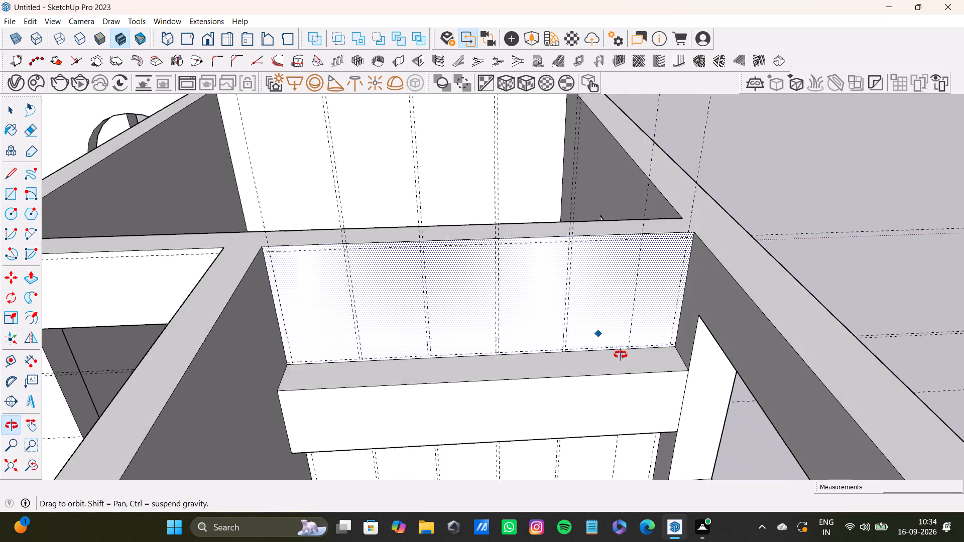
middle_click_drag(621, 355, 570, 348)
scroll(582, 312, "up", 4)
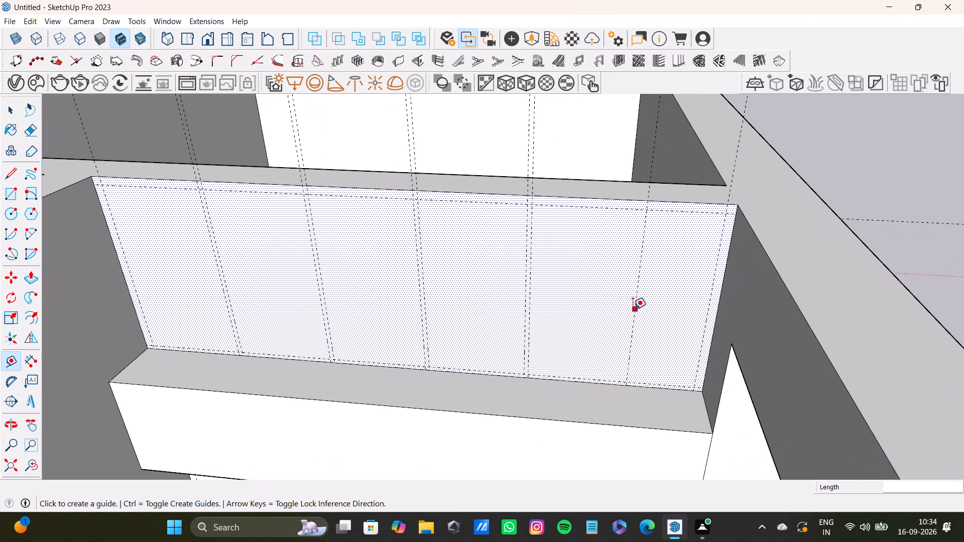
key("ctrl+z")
Place a vertical guide about midway between the fourth divider pair and the wall face's right inset guide.
left_click_drag(530, 323, 539, 322)
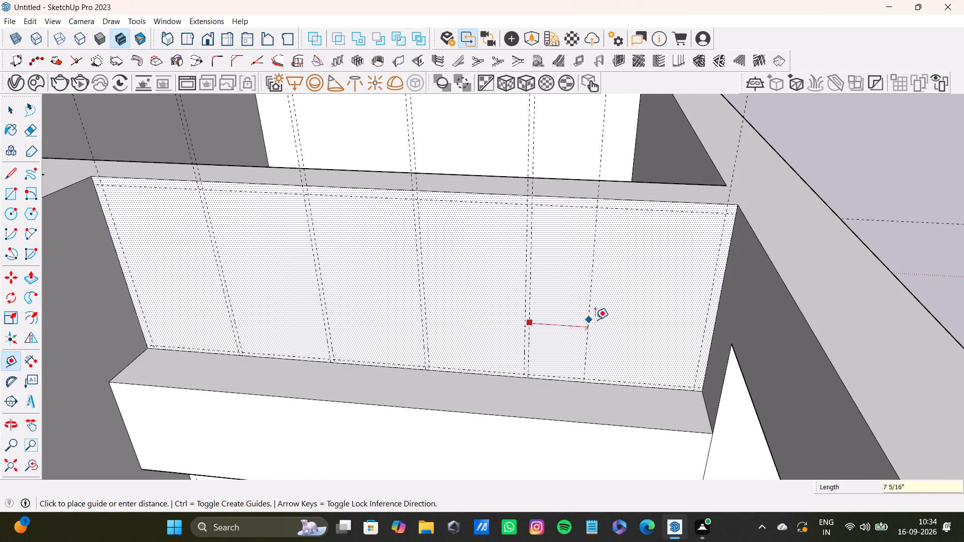
left_click(619, 319)
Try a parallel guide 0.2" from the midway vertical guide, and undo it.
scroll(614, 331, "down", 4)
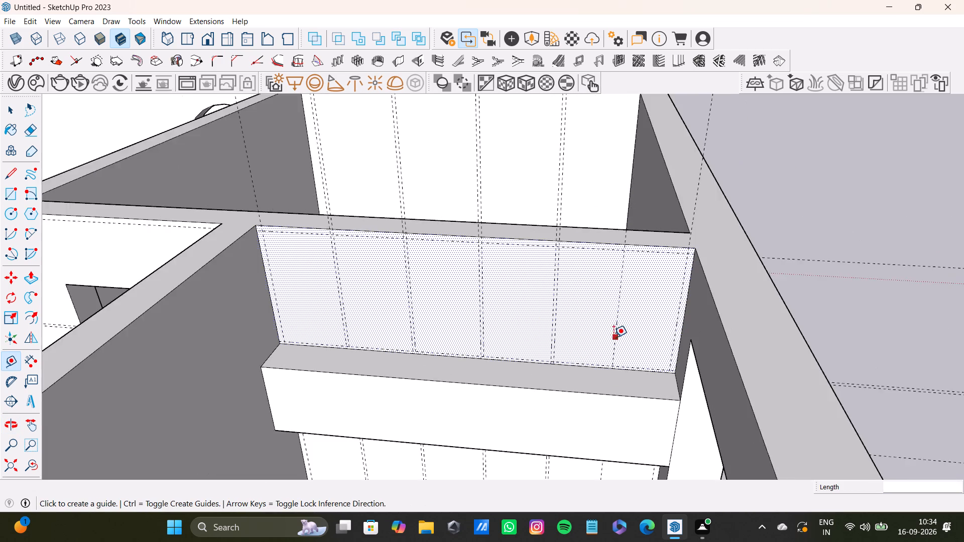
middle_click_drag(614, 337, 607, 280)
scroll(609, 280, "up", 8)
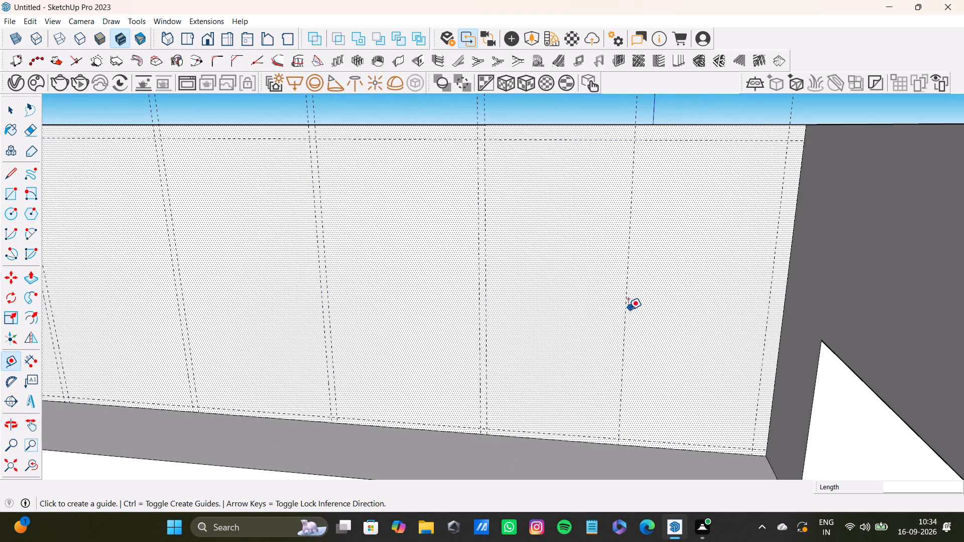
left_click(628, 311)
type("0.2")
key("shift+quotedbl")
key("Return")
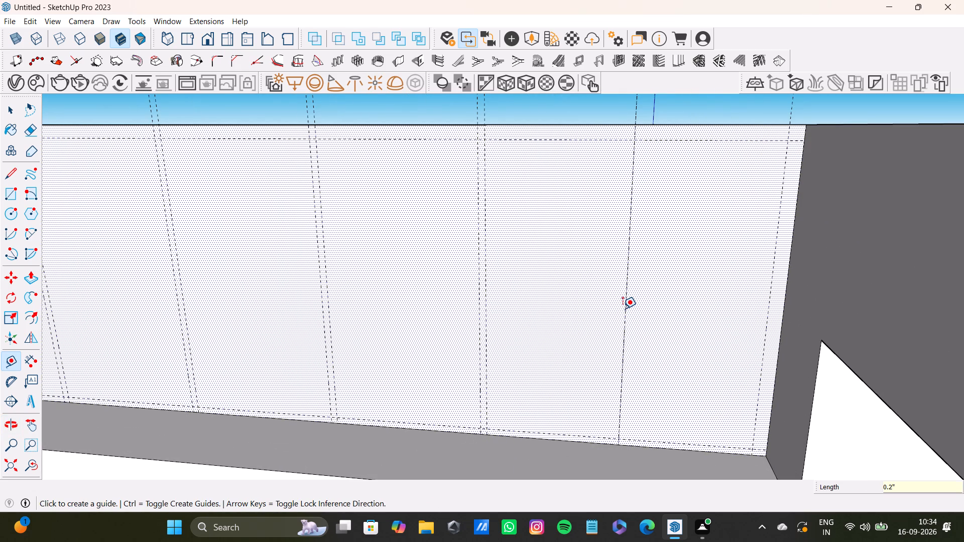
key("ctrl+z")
Add vertical guides 0.2" to the left and 0.2" to the right of the midway guide on the upper wall face.
scroll(603, 340, "up", 10)
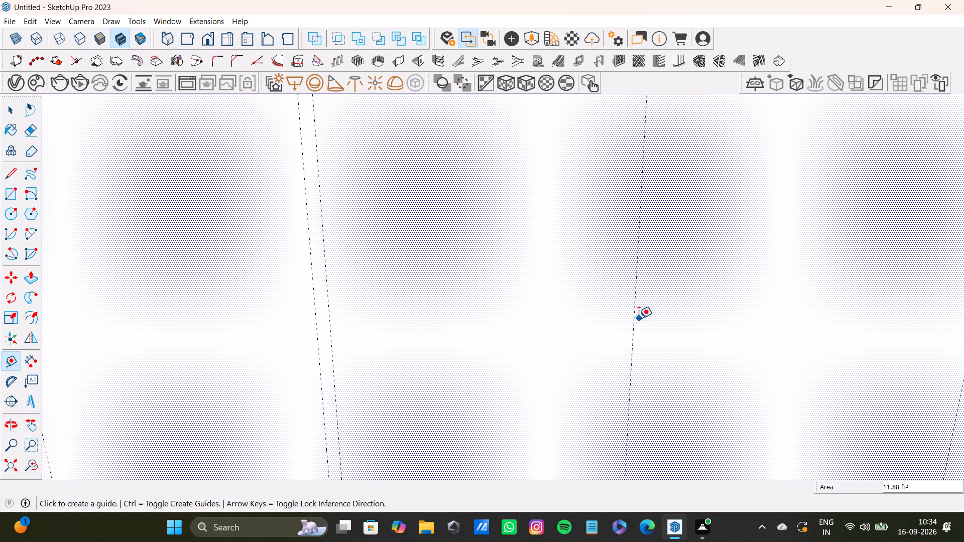
scroll(639, 318, "up", 6)
left_click_drag(630, 343, 624, 343)
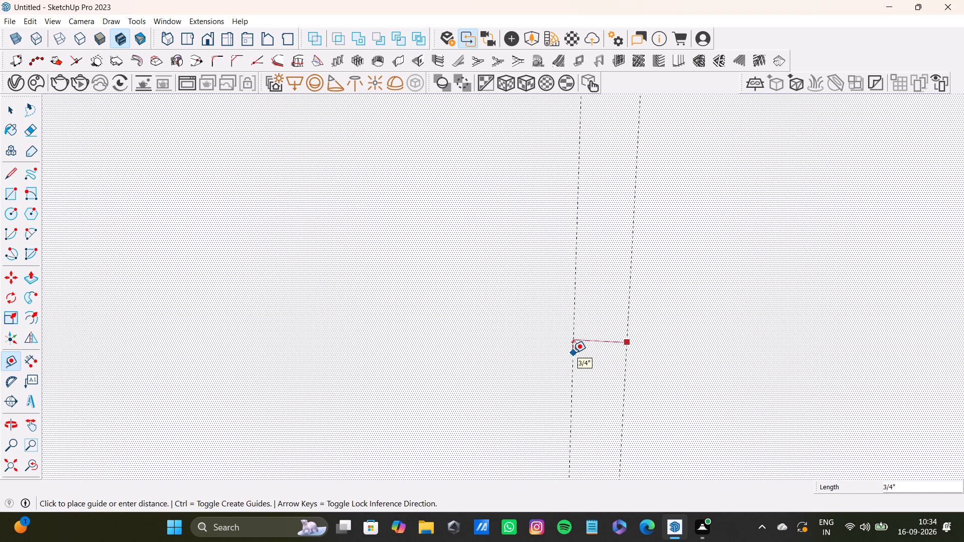
type("0.2")
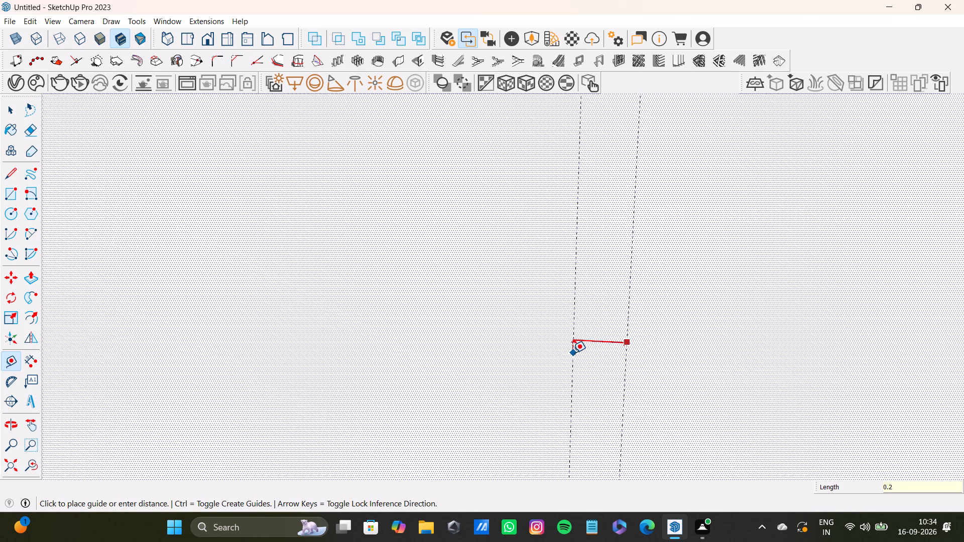
key("shift+quotedbl")
key("Return")
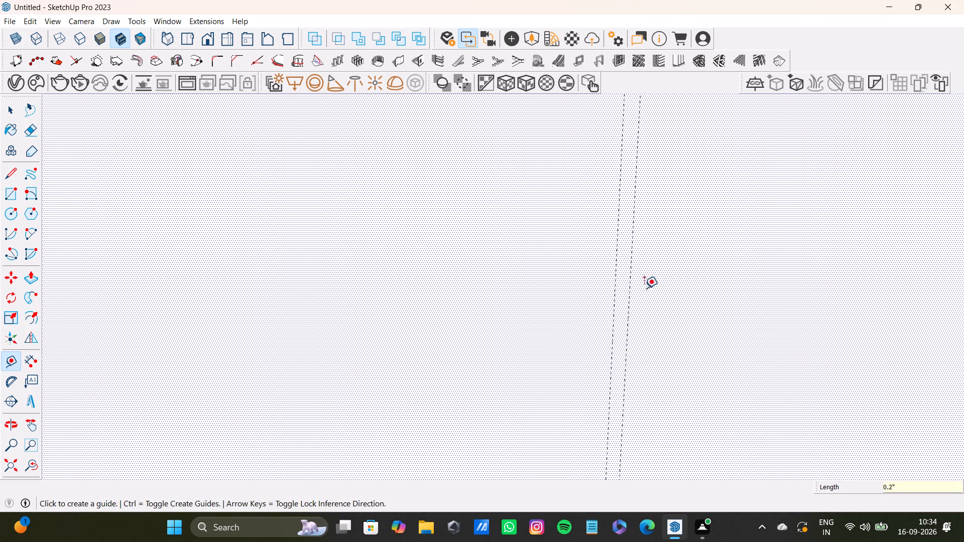
left_click(627, 300)
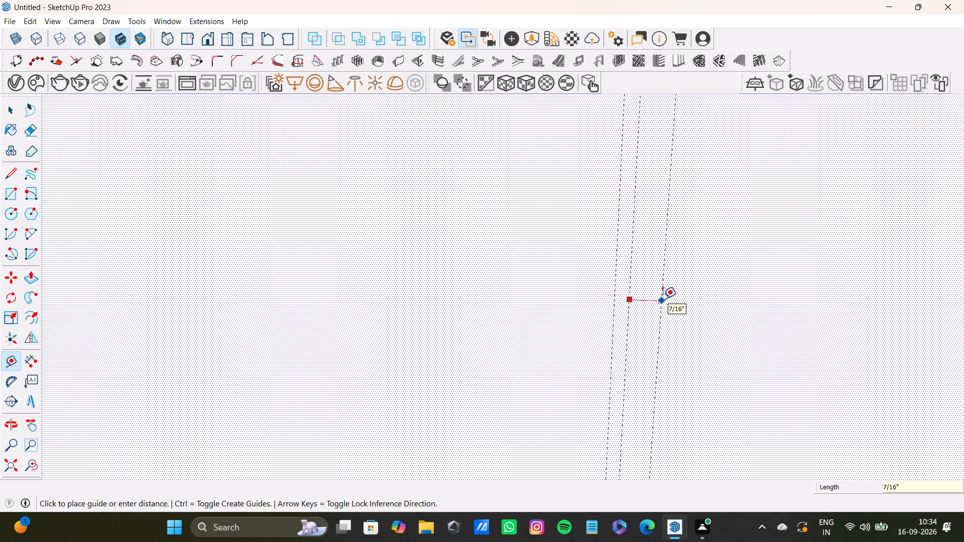
type("0.2")
key("shift+quotedbl")
key("Return")
Delete the original midway guide between the two new 0.2" offset guides.
key("space")
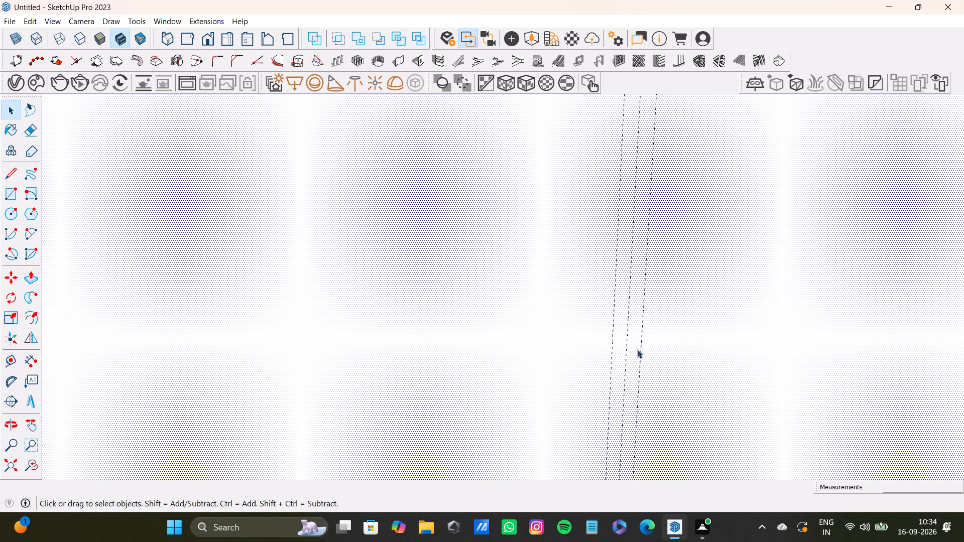
left_click(628, 355)
key("Delete")
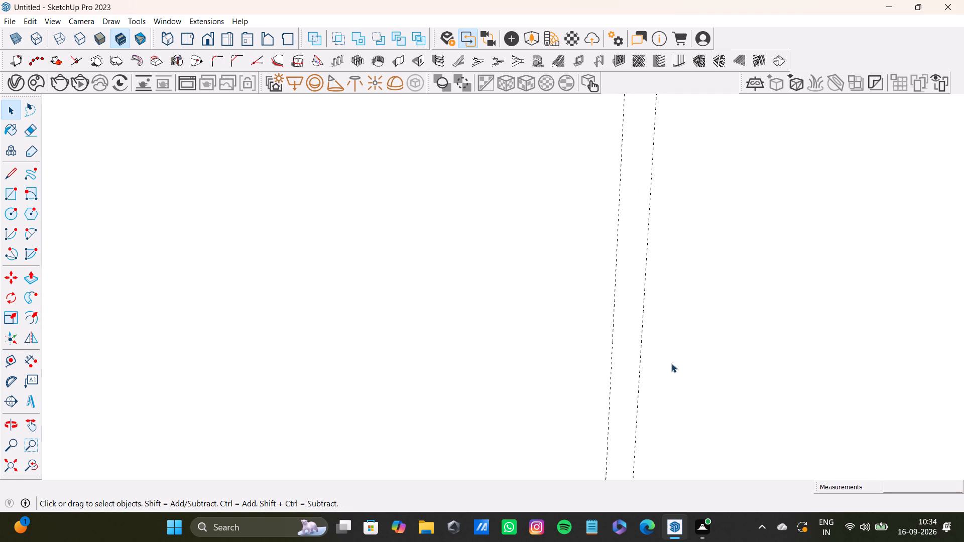
Draw a 1' 10 1/4" by 1' rectangle in each of the first two guide bays from the upper wall's left end.
scroll(534, 314, "down", 20)
scroll(534, 314, "down", 2)
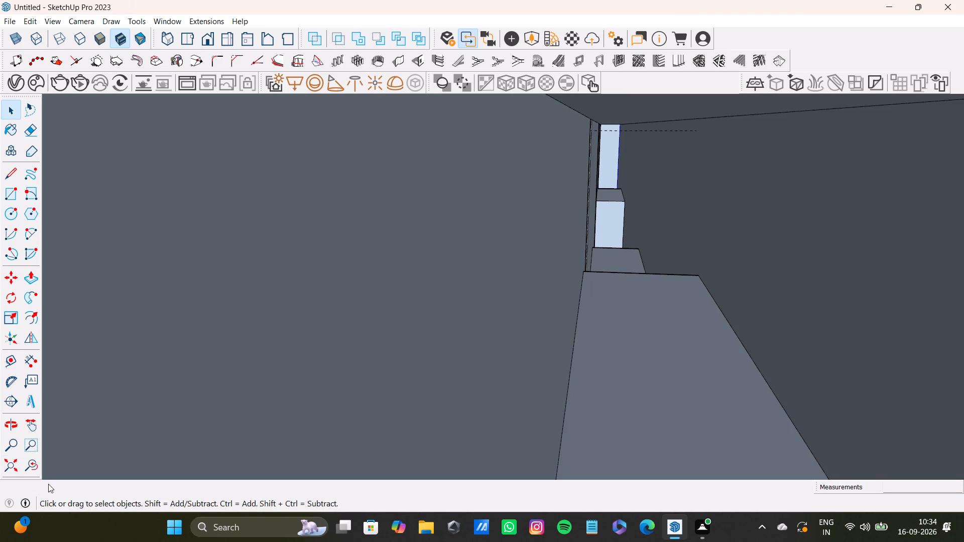
left_click(16, 469)
middle_click_drag(489, 357, 719, 507)
scroll(559, 212, "up", 4)
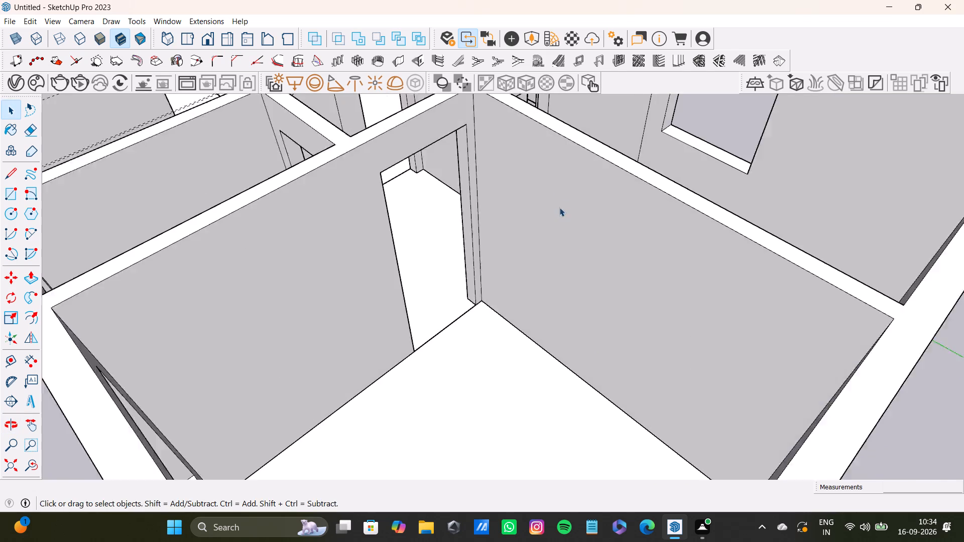
middle_click_drag(569, 184, 535, 454, "shift")
scroll(495, 146, "up", 9)
middle_click_drag(565, 166, 279, 234)
scroll(315, 179, "down", 4)
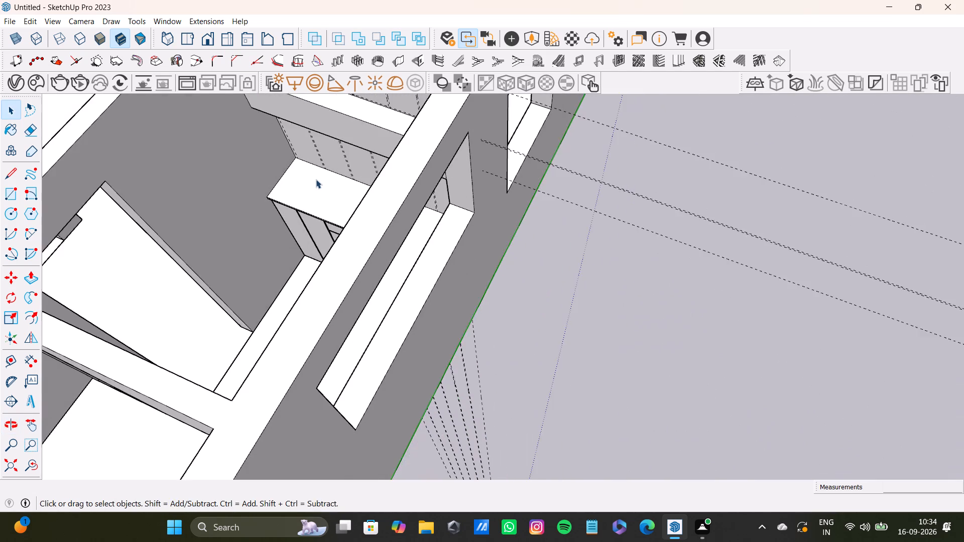
middle_click_drag(316, 181, 331, 355, "shift")
scroll(331, 355, "down", 1, "shift")
middle_click_drag(335, 355, 463, 240)
scroll(335, 354, "up", 1)
scroll(352, 234, "up", 3)
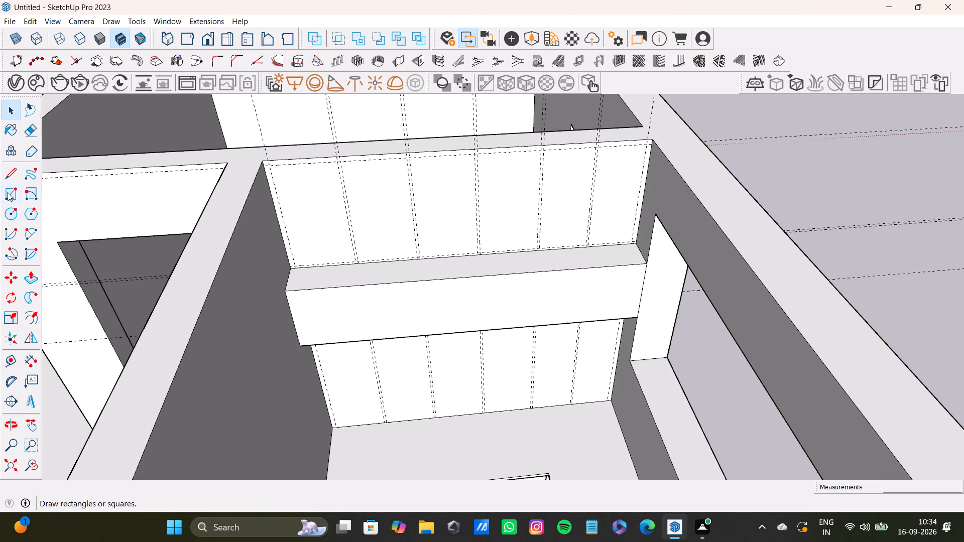
left_click(8, 193)
scroll(252, 170, "up", 10)
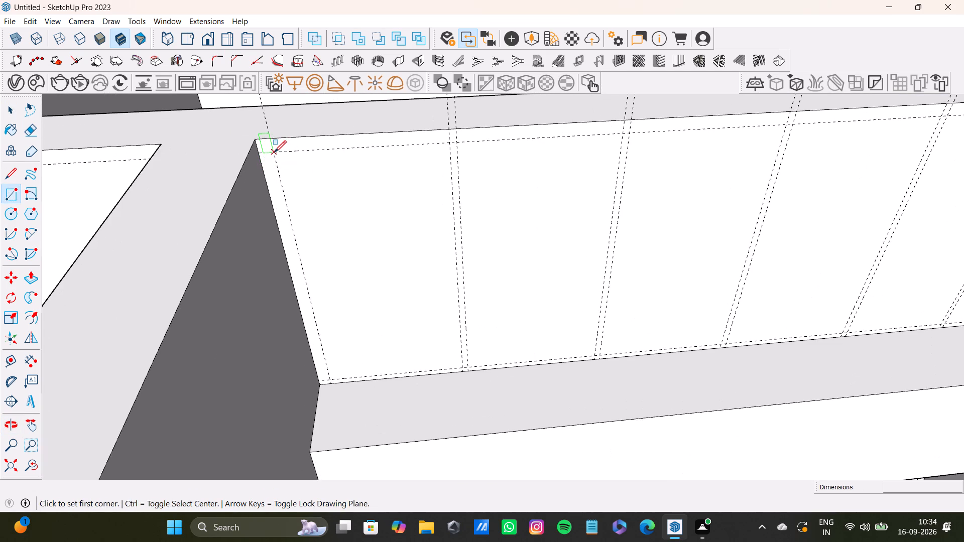
left_click(275, 152)
left_click(462, 367)
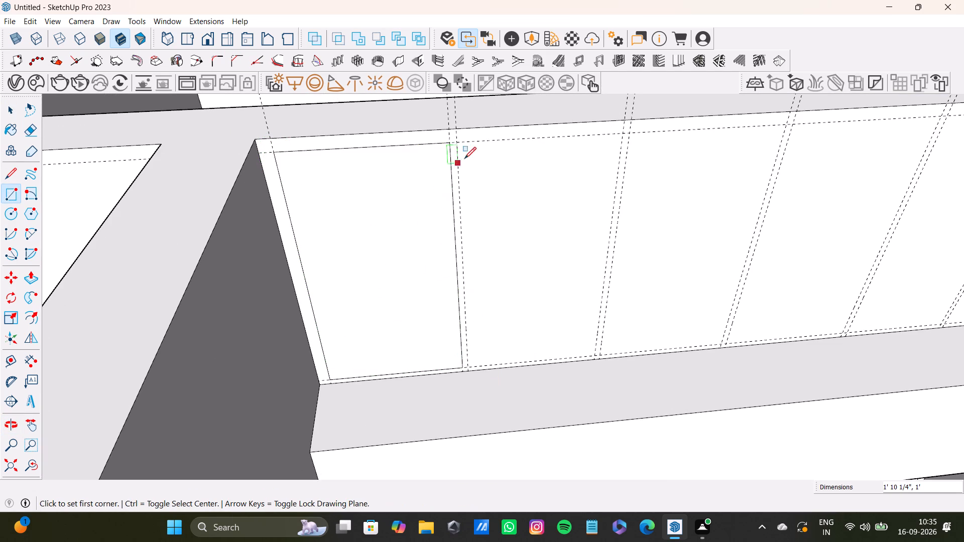
left_click(458, 139)
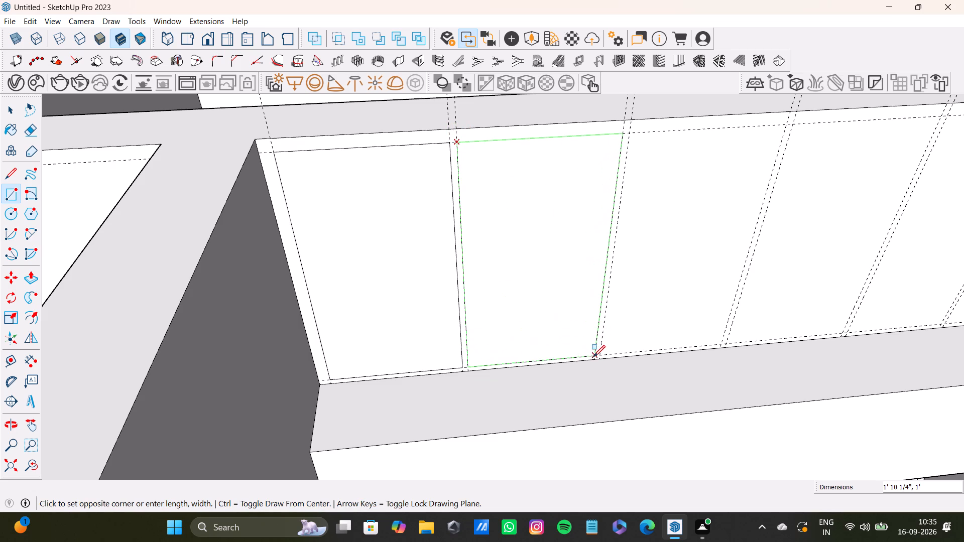
left_click(593, 357)
Draw 1' 10 1/4" by 1' rectangles in the third and fourth guide bays of the upper wall.
middle_click_drag(654, 253, 406, 282, "shift")
scroll(351, 203, "up", 4)
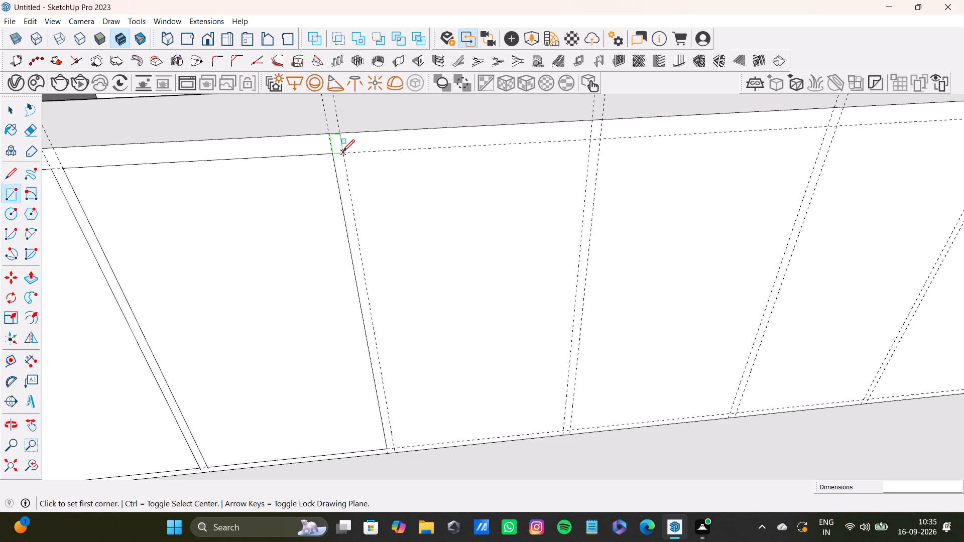
left_click(343, 151)
left_click(563, 430)
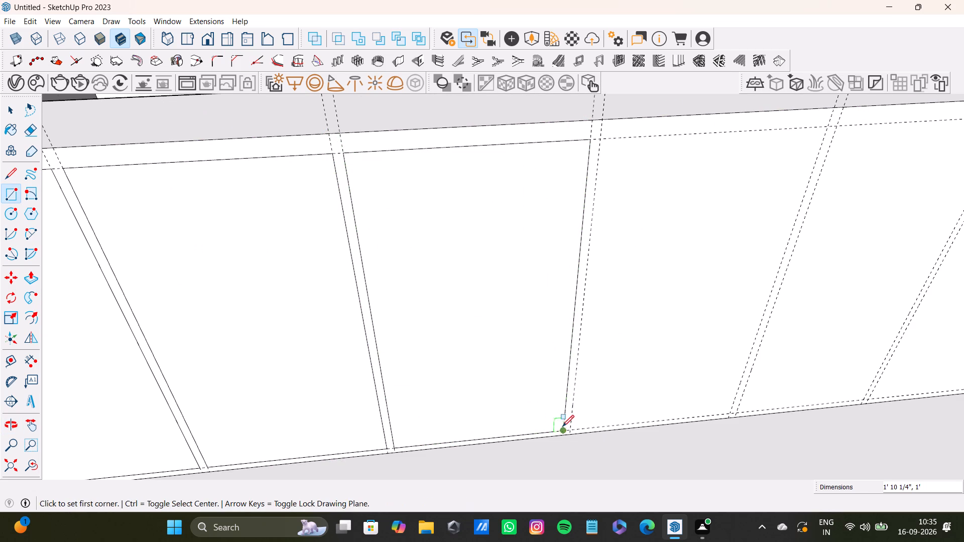
middle_click_drag(589, 358, 358, 369, "shift")
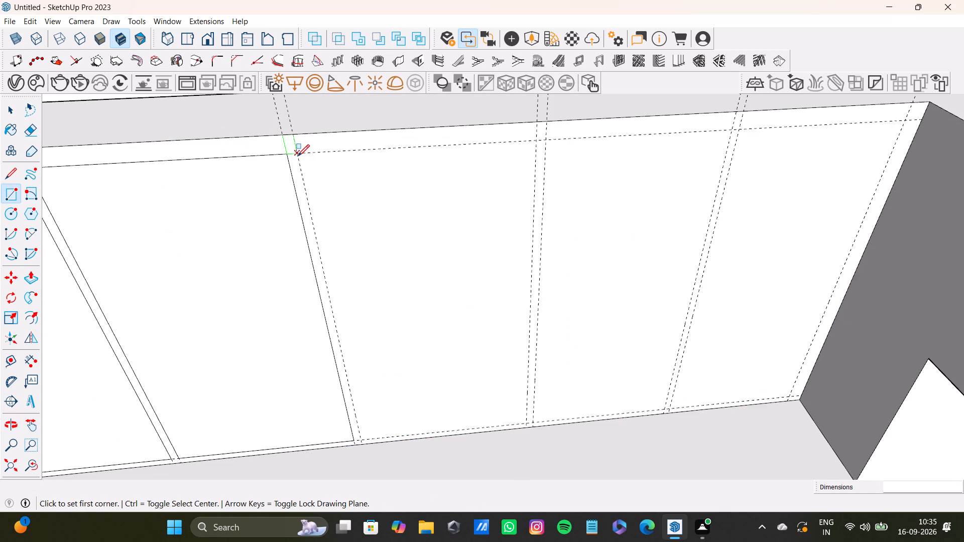
left_click(298, 156)
left_click(526, 423)
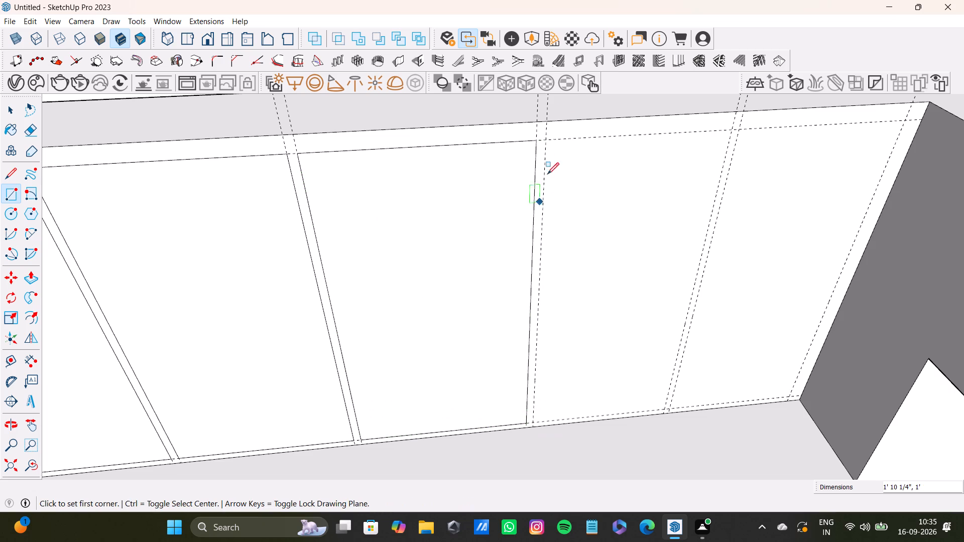
Draw rectangles filling the last two, narrower guide bays, the fifth measuring 1' 10 1/4" by about 10 1/16".
left_click(546, 143)
scroll(633, 285, "down", 3)
middle_click_drag(629, 292, 606, 252)
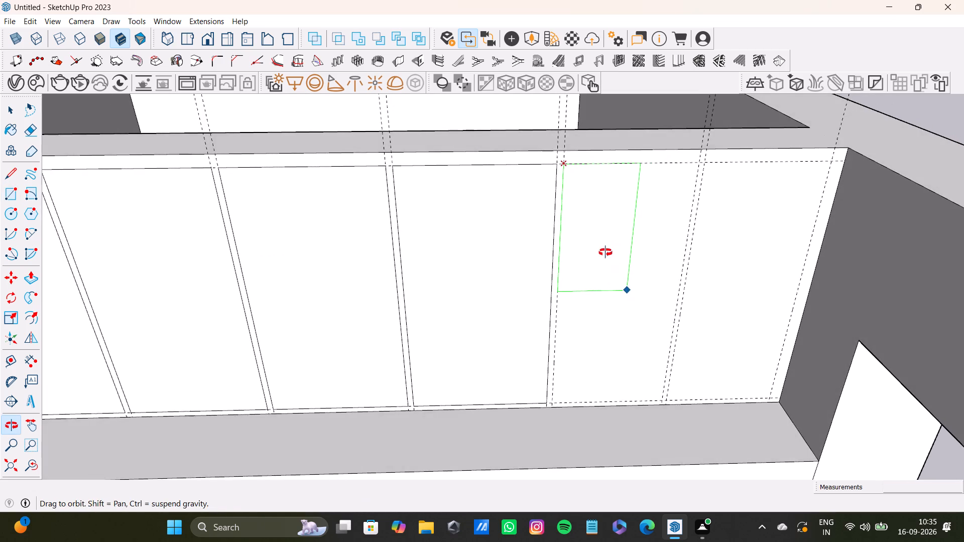
middle_click_drag(606, 252, 602, 258)
left_click(662, 400)
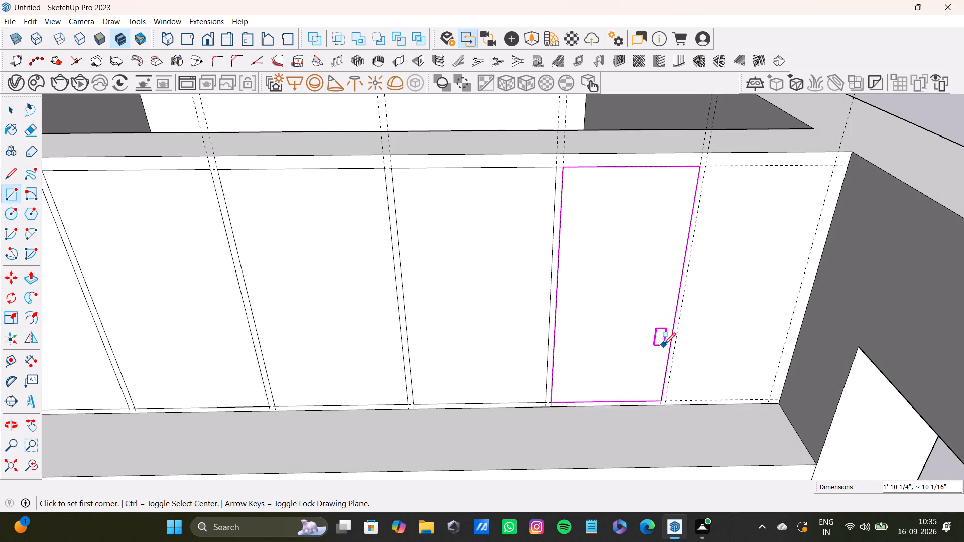
middle_click_drag(667, 340, 451, 332, "shift")
scroll(461, 193, "up", 3)
left_click(451, 154)
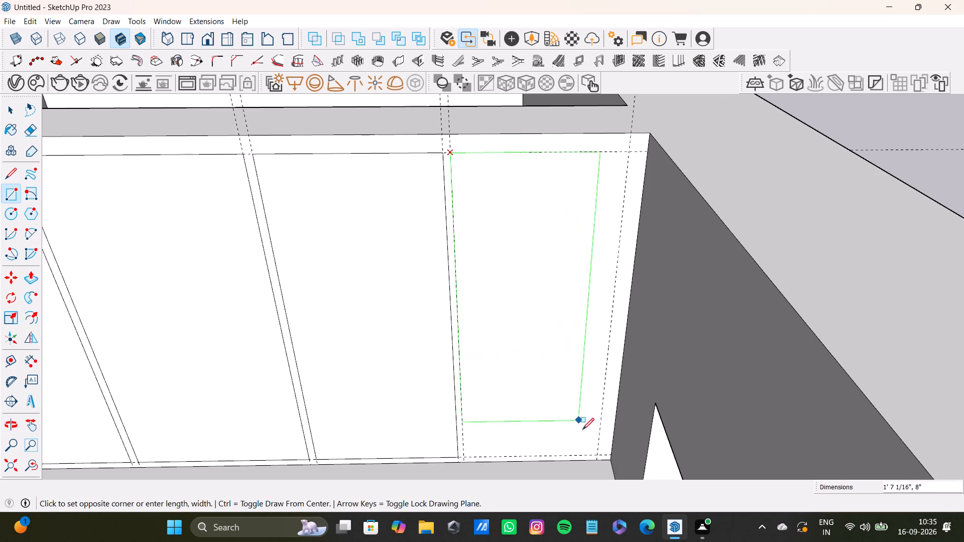
left_click(595, 452)
Push/Pull the leftmost panel on the upper wall outward about 6 7/8".
scroll(466, 374, "down", 7)
middle_click_drag(349, 344, 721, 235, "shift")
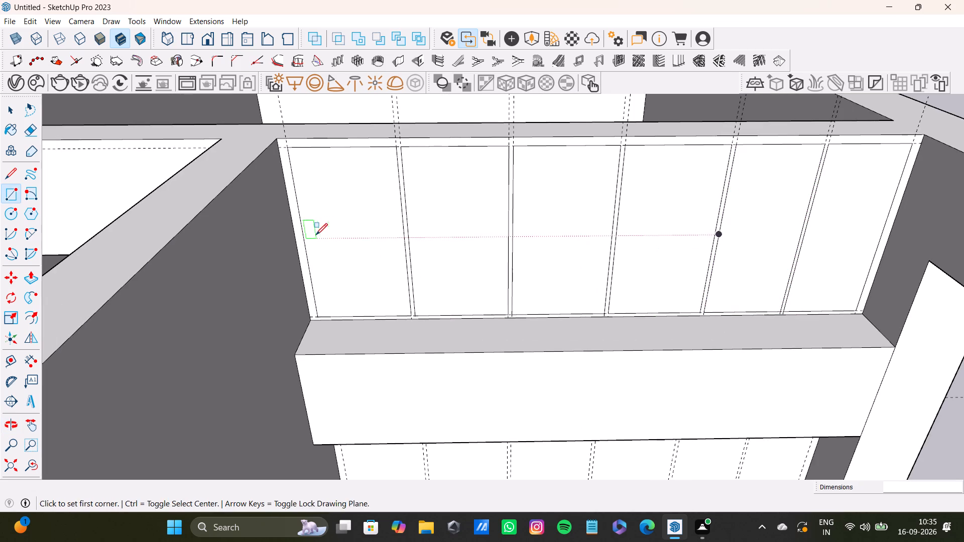
key("space")
left_click(341, 231)
key("p")
left_click_drag(339, 236, 337, 254)
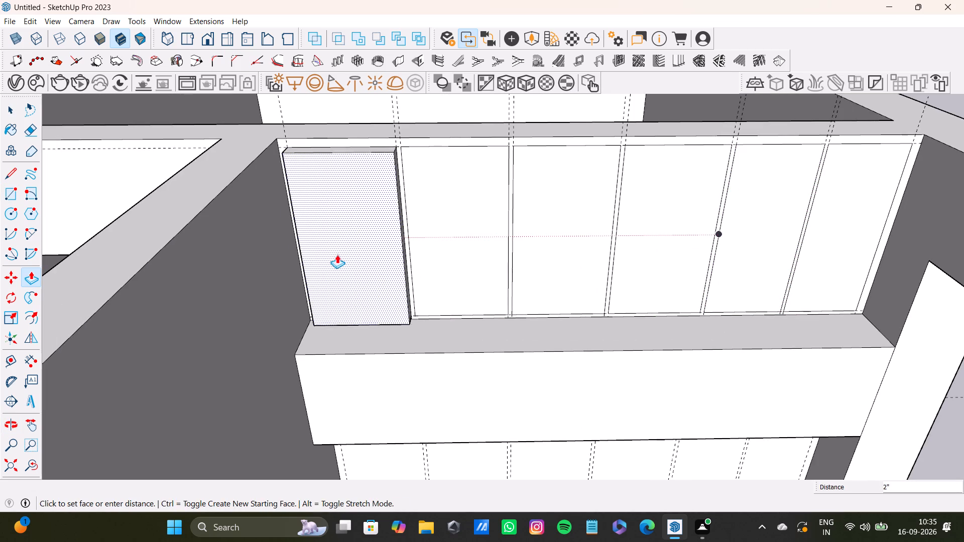
left_click_drag(337, 254, 333, 268)
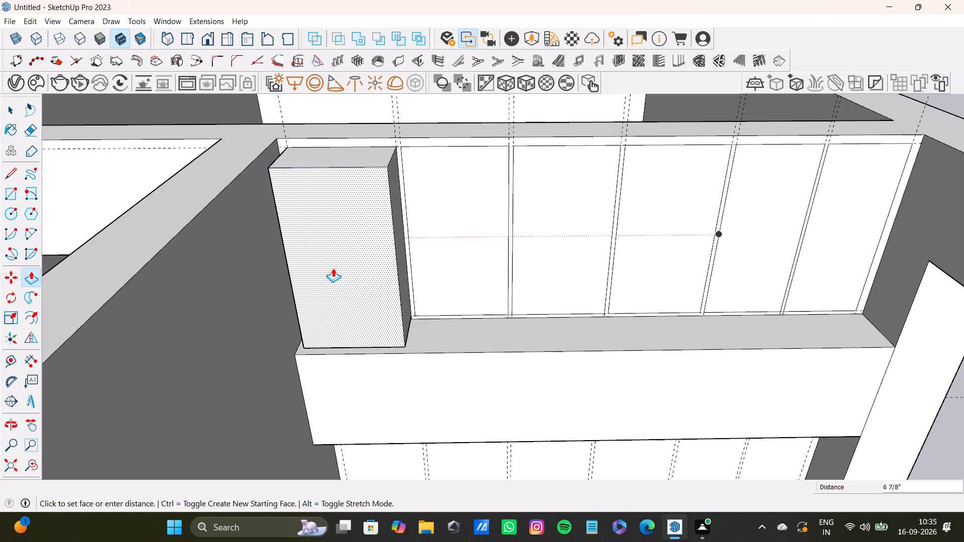
left_click_drag(333, 268, 333, 268)
key("space")
Push/Pull the second and third panels outward flush with the front of the first panel, about 6 13/16".
left_click(441, 237)
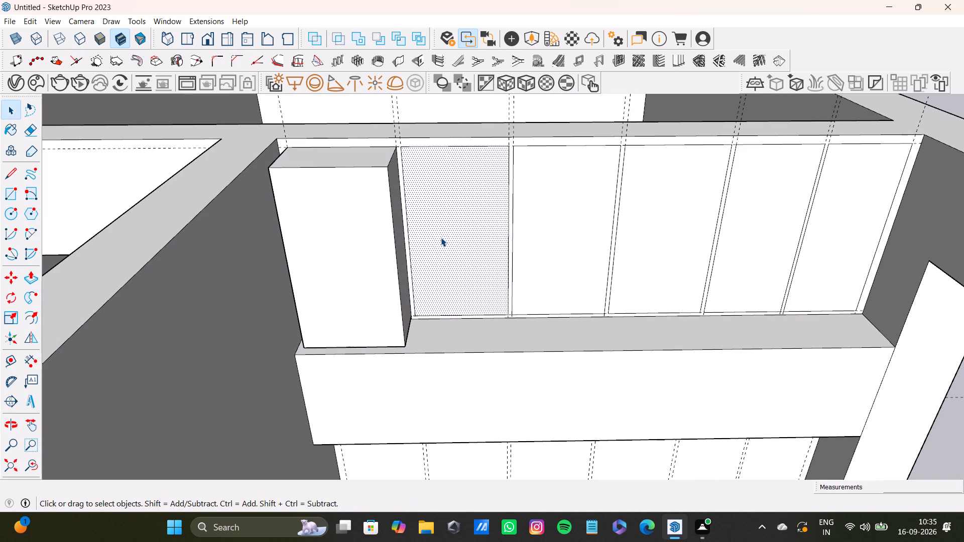
key("p")
left_click_drag(442, 236, 375, 248)
key("space")
left_click(530, 238)
key("p")
left_click_drag(531, 236, 457, 243)
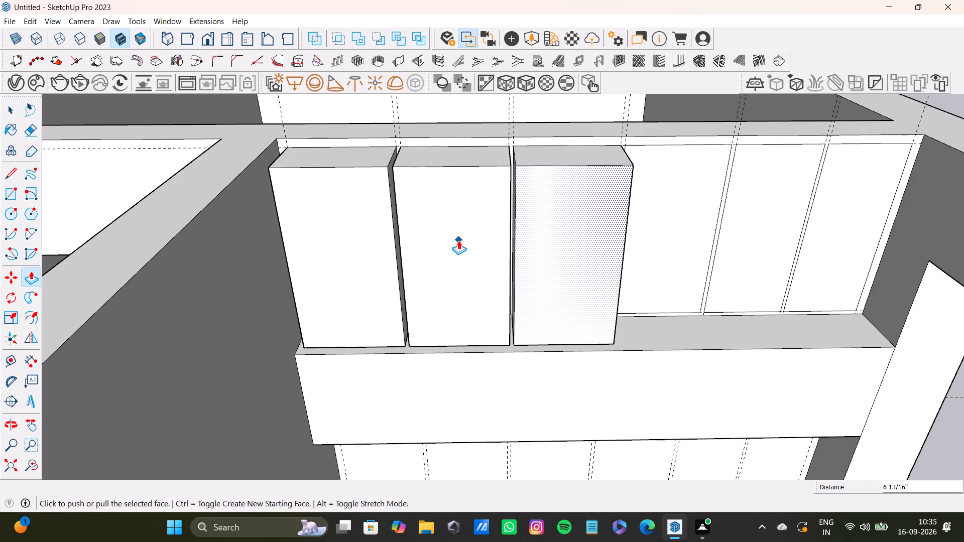
Push/Pull the fourth, fifth and sixth panels outward flush with the fronts of the extruded panels.
scroll(458, 240, "down", 4)
middle_click_drag(496, 242, 291, 238, "shift")
scroll(387, 200, "up", 4)
key("space")
left_click(420, 199)
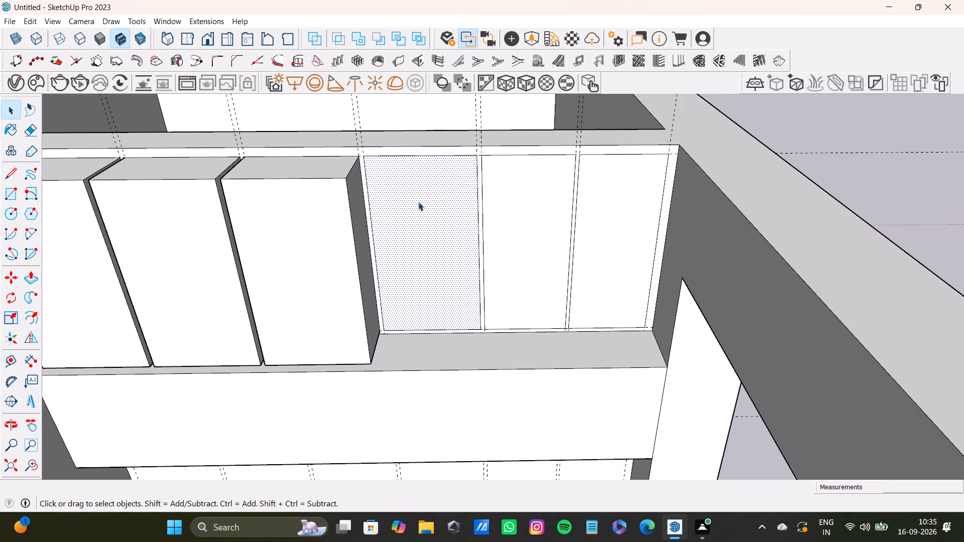
key("p")
left_click_drag(419, 202, 322, 223)
key("space")
left_click(501, 213)
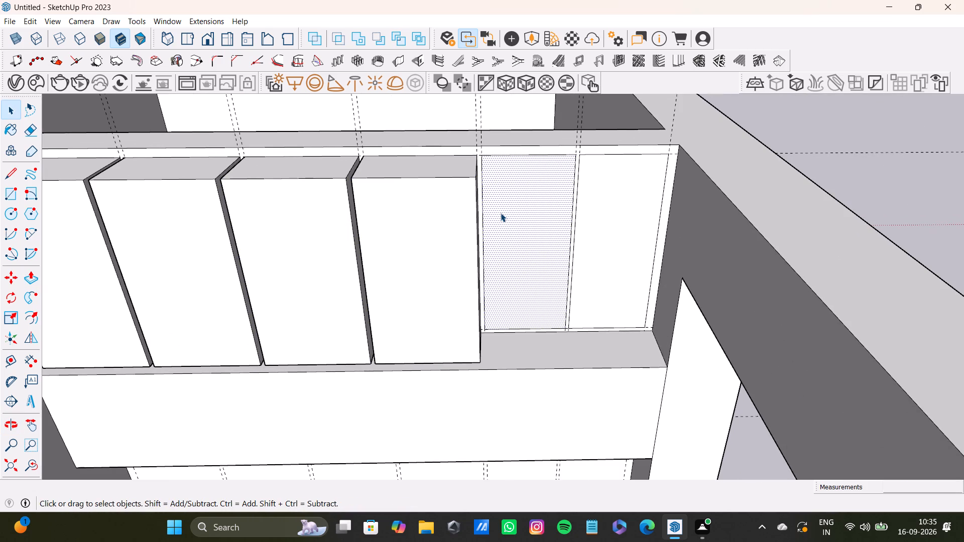
key("p")
left_click_drag(501, 213, 418, 229)
key("space")
left_click(648, 218)
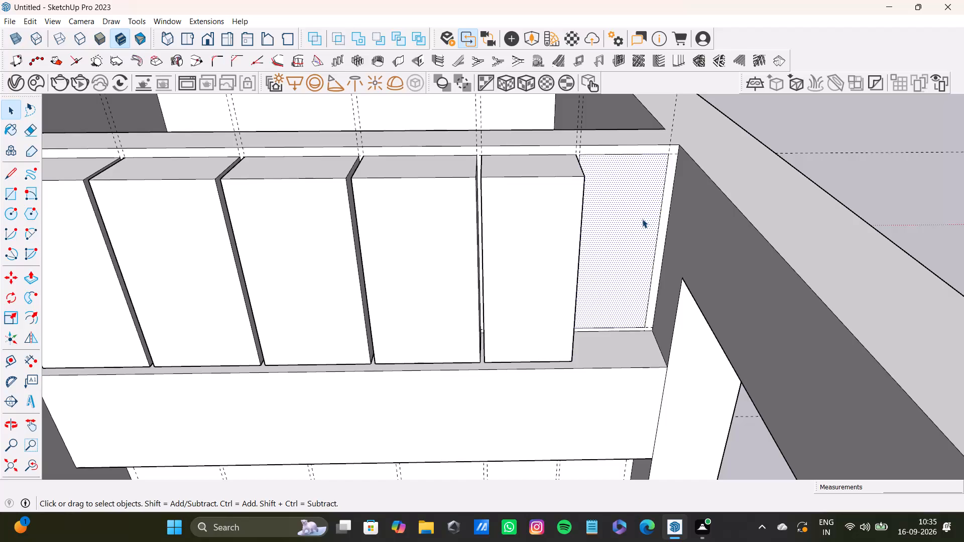
key("p")
left_click_drag(638, 218, 529, 240)
key("space")
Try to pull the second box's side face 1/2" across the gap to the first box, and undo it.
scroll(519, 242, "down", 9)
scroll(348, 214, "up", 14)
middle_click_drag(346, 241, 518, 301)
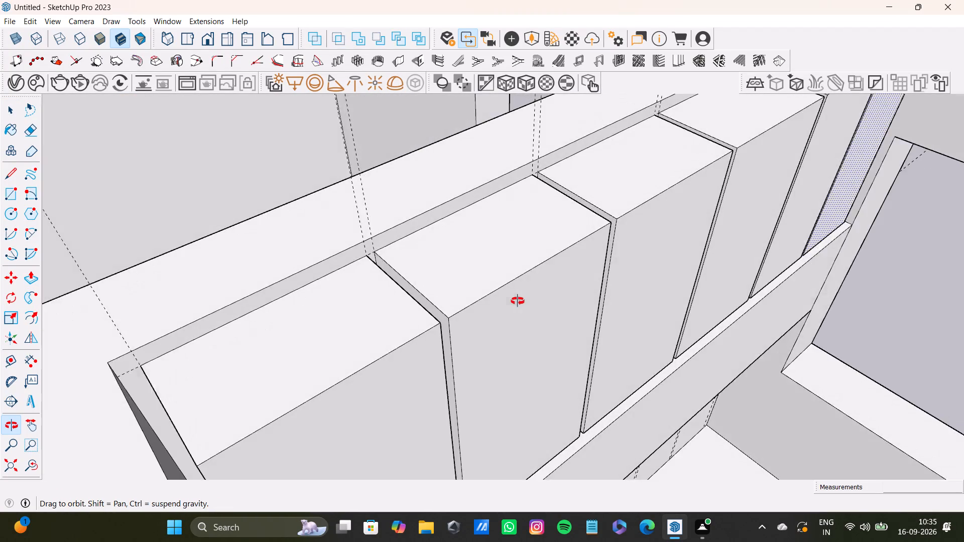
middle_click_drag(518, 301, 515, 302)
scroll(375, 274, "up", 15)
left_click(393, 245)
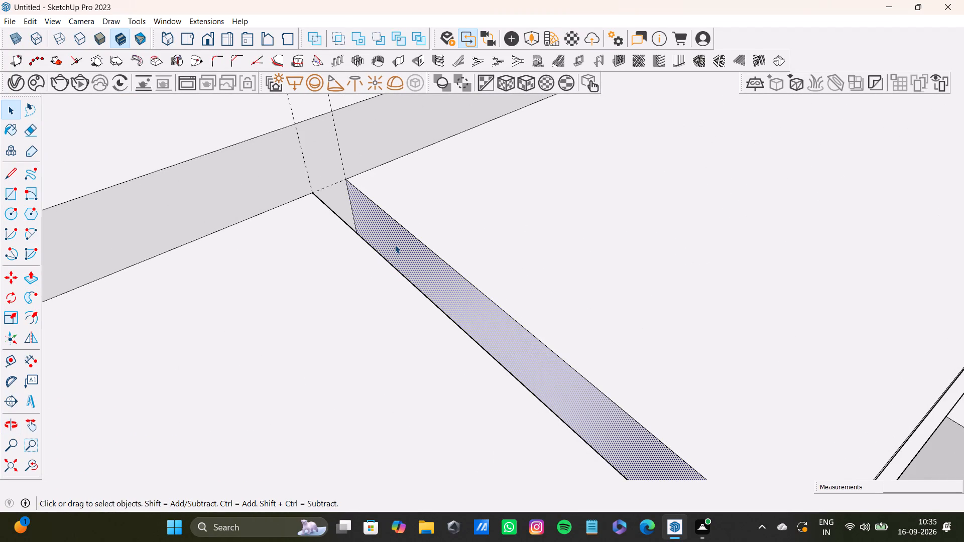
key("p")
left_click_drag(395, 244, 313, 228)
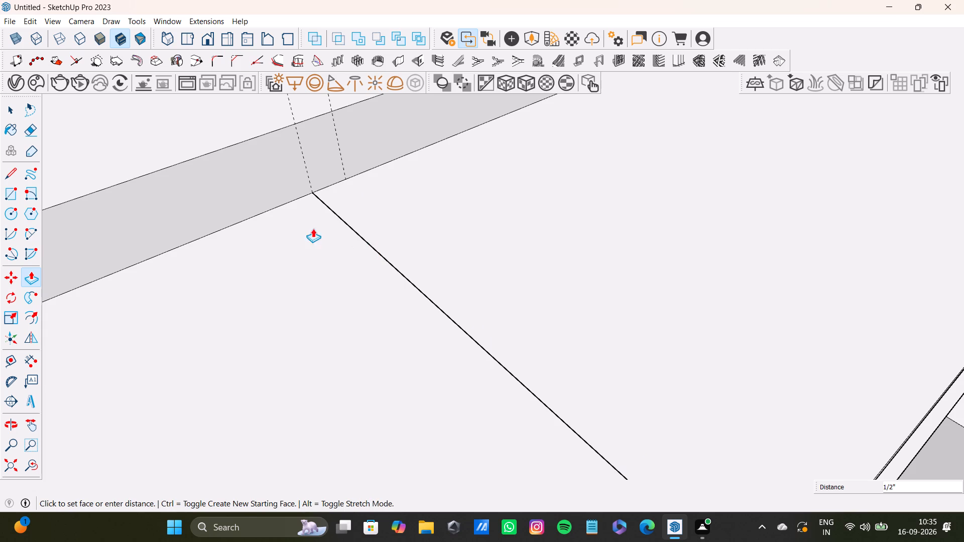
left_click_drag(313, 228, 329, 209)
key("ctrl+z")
Pull the second box's side face 5/16" toward the first box to narrow the gap between them.
left_click_drag(370, 200, 358, 206)
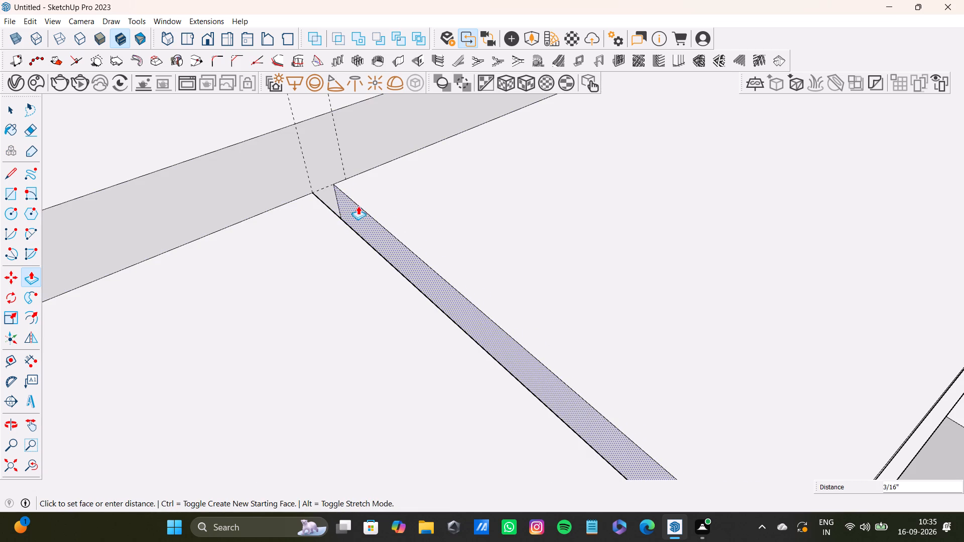
left_click_drag(358, 206, 348, 212)
scroll(394, 214, "down", 3)
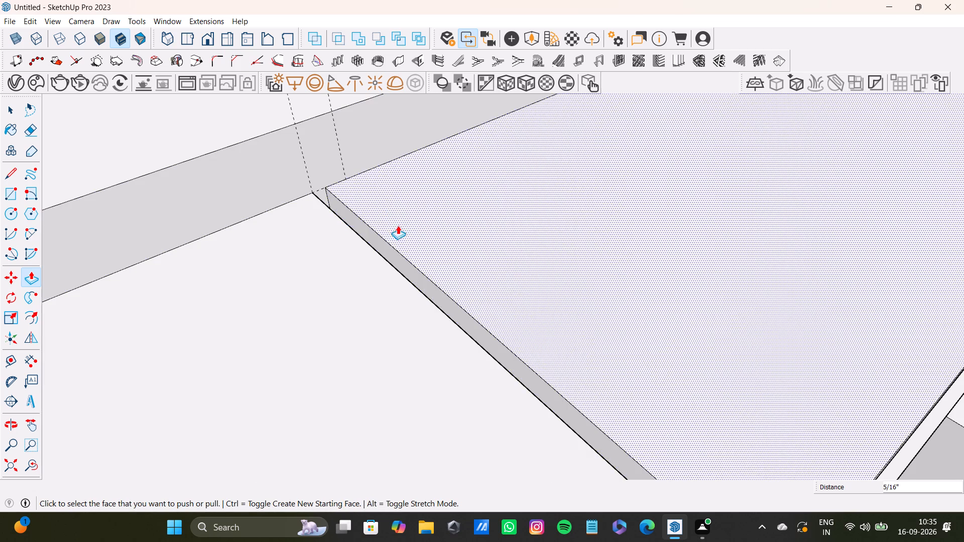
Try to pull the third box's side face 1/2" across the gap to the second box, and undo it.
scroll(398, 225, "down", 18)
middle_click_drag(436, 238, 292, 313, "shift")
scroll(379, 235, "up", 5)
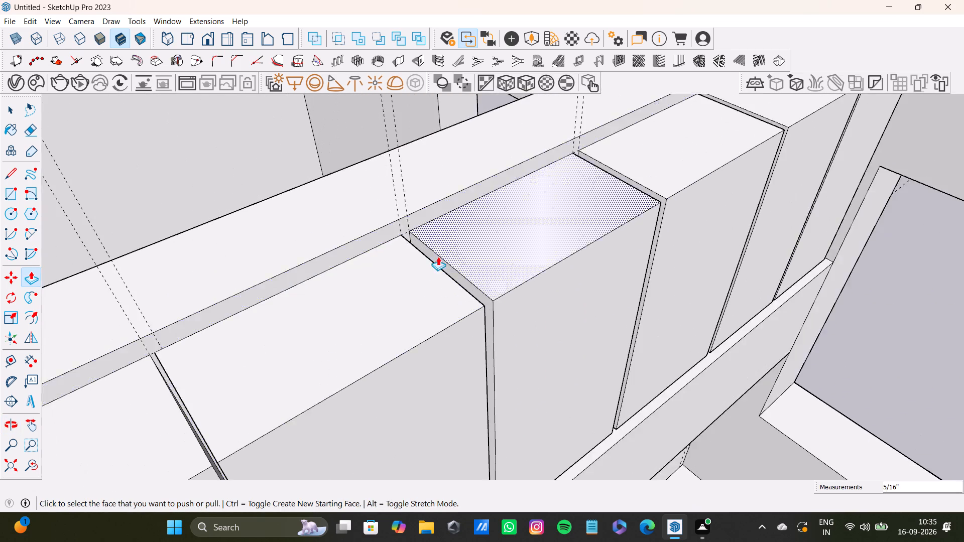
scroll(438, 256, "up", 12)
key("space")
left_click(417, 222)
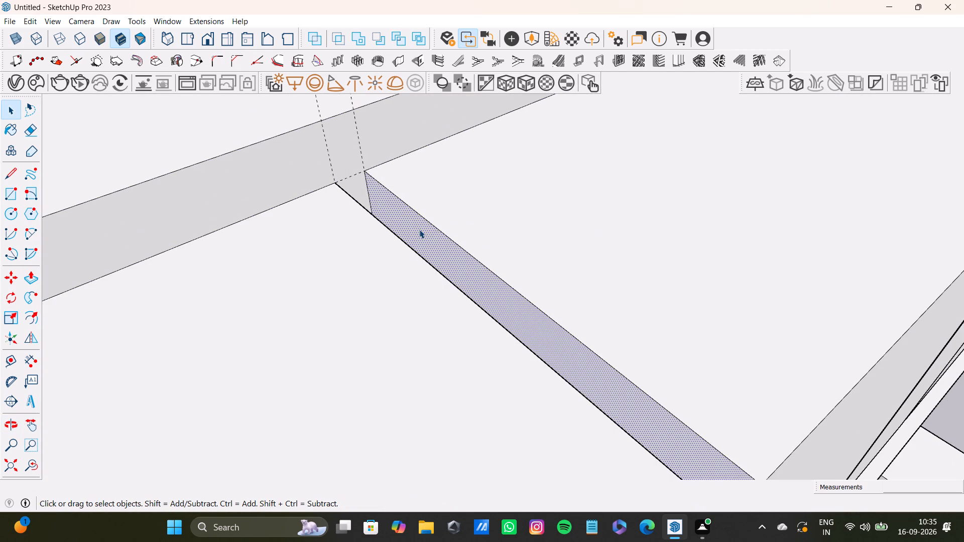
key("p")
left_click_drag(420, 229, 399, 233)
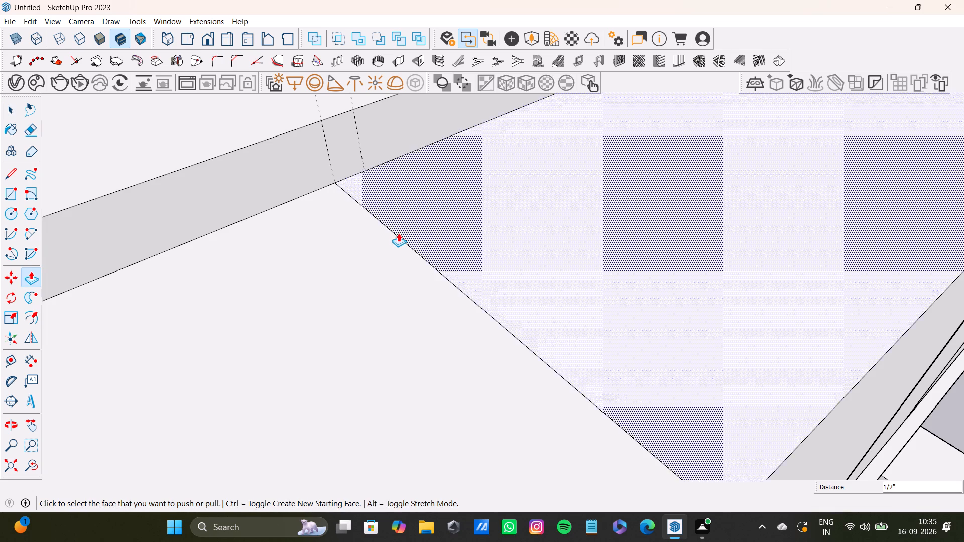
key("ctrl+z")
Narrow the next two gaps by pulling the third box's side face 3/8" and the fourth box's side face 5/16" toward their preceding boxes.
scroll(404, 230, "up", 12)
left_click_drag(339, 140, 276, 150)
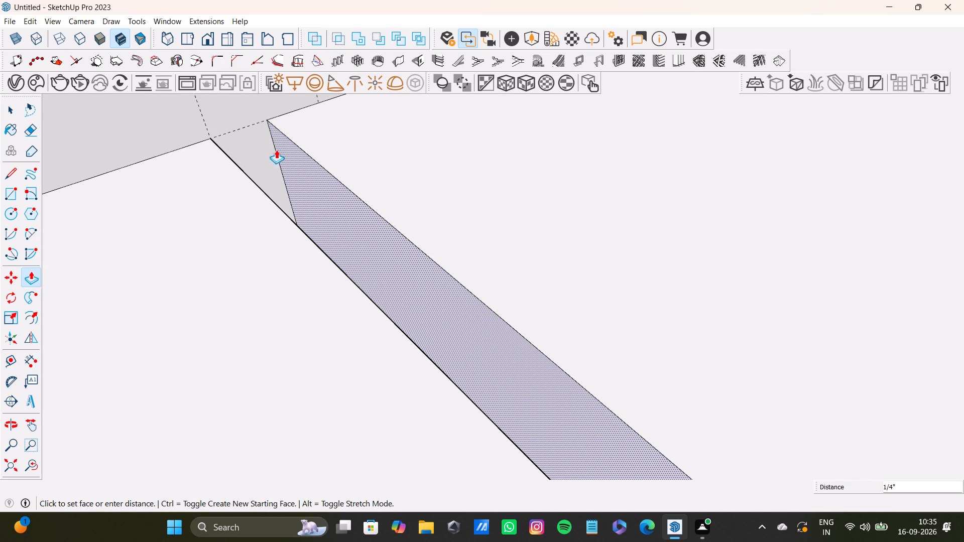
left_click_drag(276, 150, 260, 153)
scroll(327, 164, "down", 11)
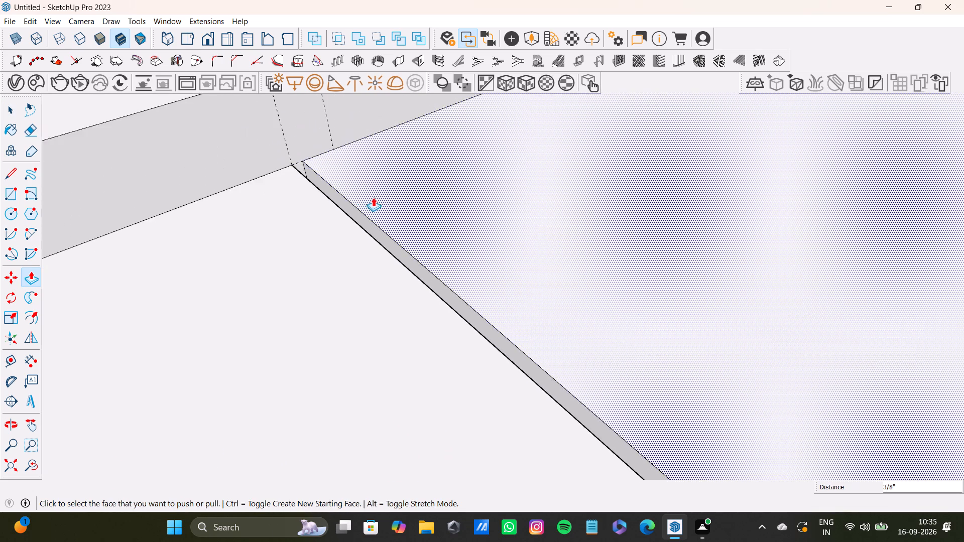
scroll(373, 197, "down", 14)
middle_click_drag(538, 161, 479, 258, "shift")
scroll(576, 195, "up", 12)
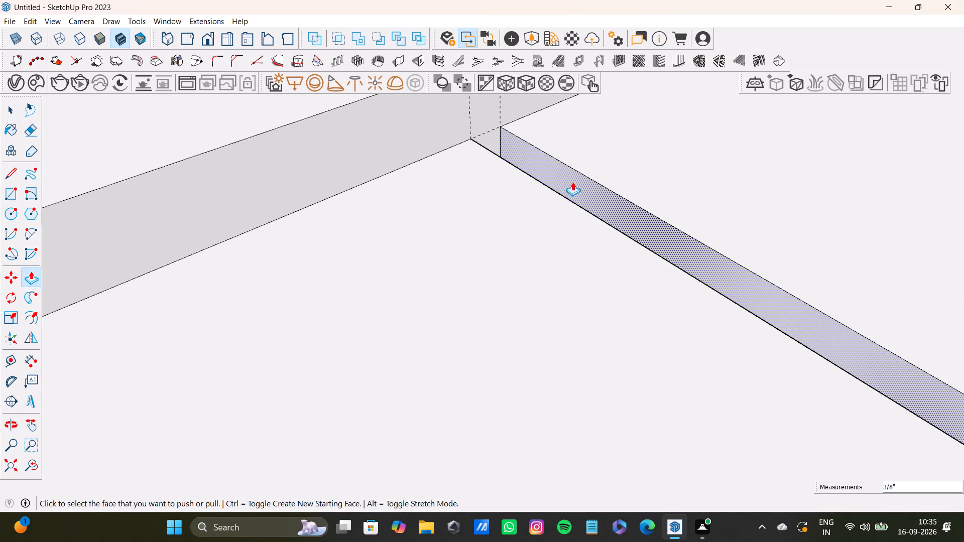
scroll(572, 182, "up", 5)
left_click(525, 149)
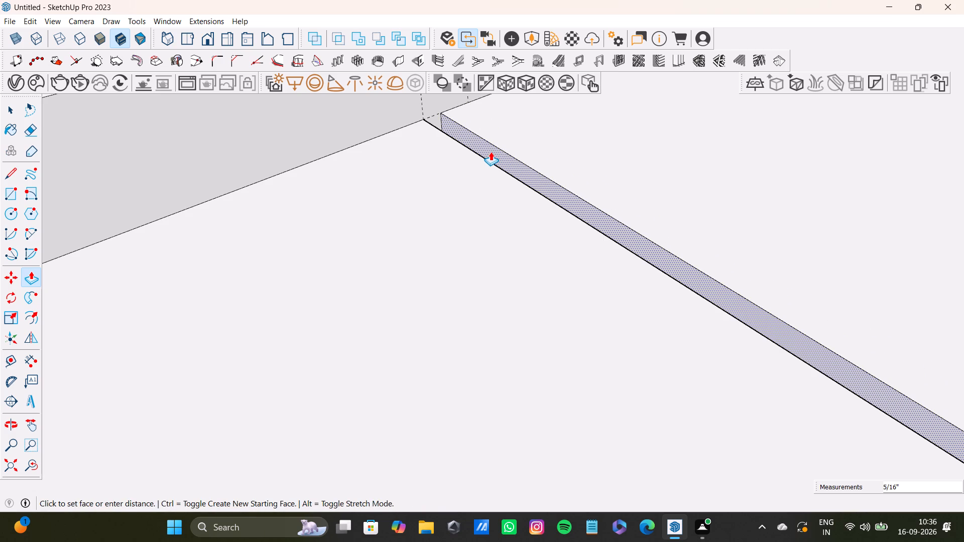
left_click(491, 152)
Pull the fifth box's side face toward the fourth box, and the sixth box's side face about 1/4" toward the fifth, narrowing both gaps.
scroll(557, 172, "down", 20)
scroll(557, 172, "down", 3)
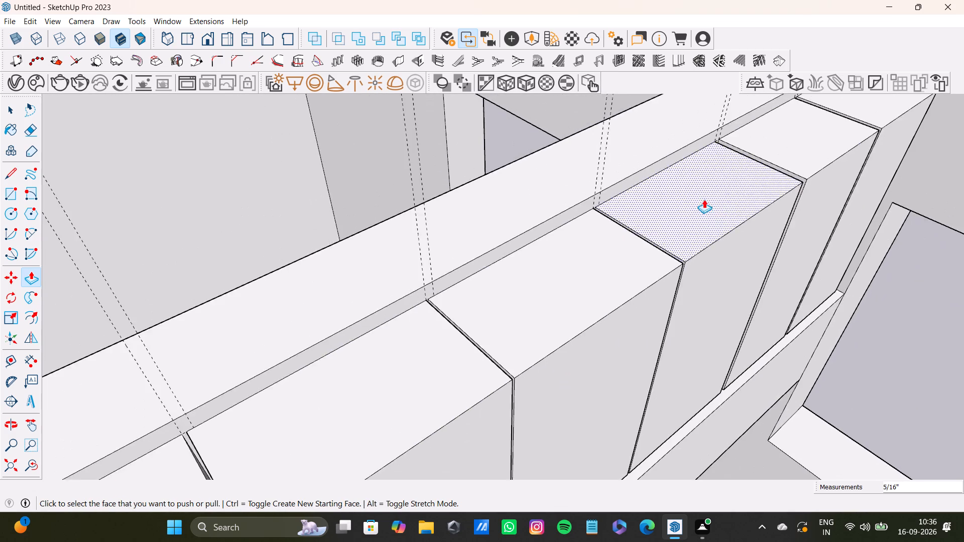
middle_click_drag(704, 199, 515, 242, "shift")
scroll(533, 190, "up", 20)
scroll(533, 190, "up", 2)
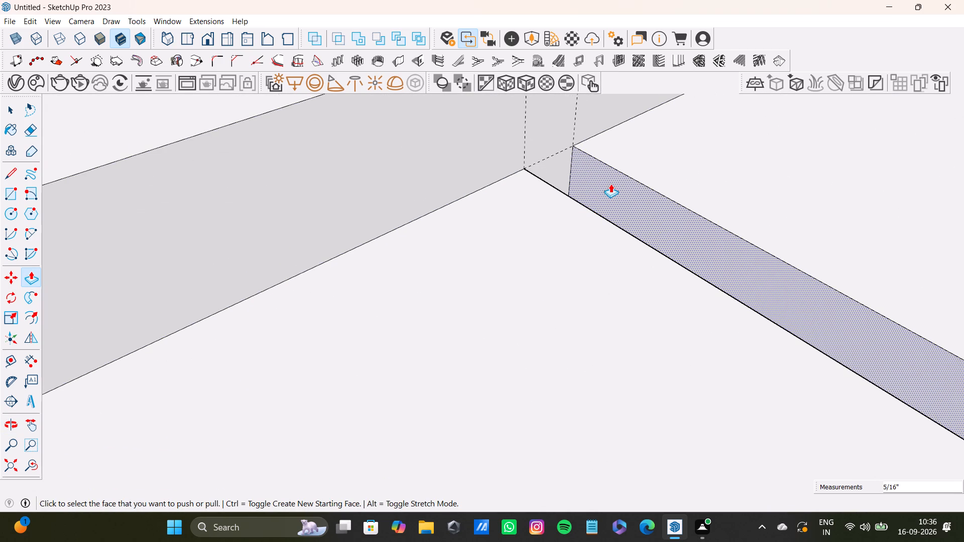
left_click_drag(611, 184, 584, 198)
scroll(571, 218, "down", 18)
middle_click_drag(601, 219, 455, 292, "shift")
scroll(695, 158, "up", 2)
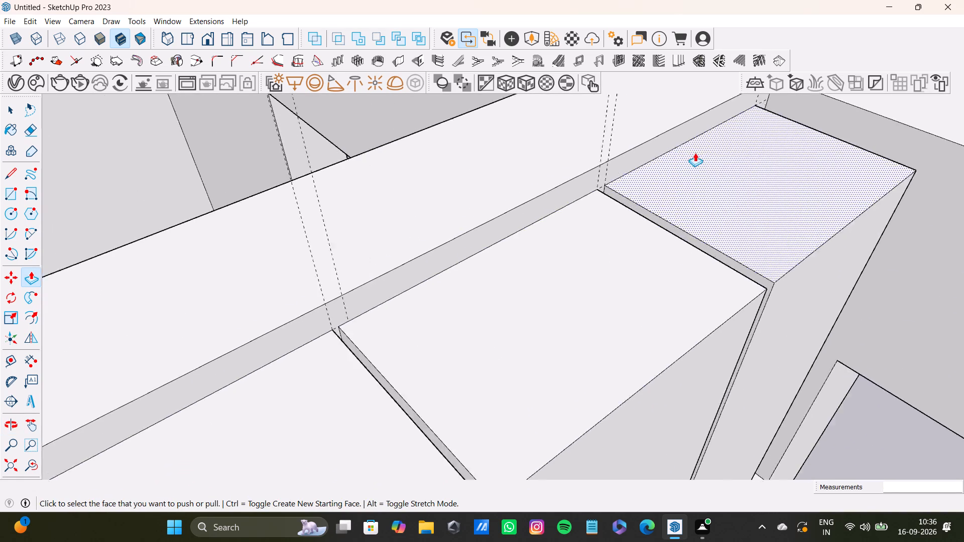
scroll(695, 153, "up", 15)
left_click(588, 206)
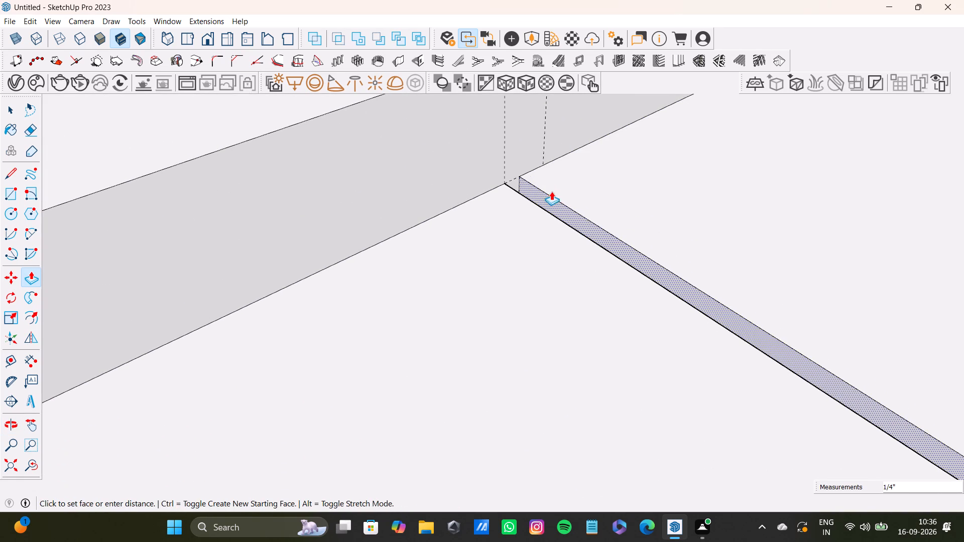
left_click(549, 188)
key("space")
Pull the first box's outer side face toward the adjoining side wall in two pulls of about 3/8" each.
scroll(558, 203, "down", 18)
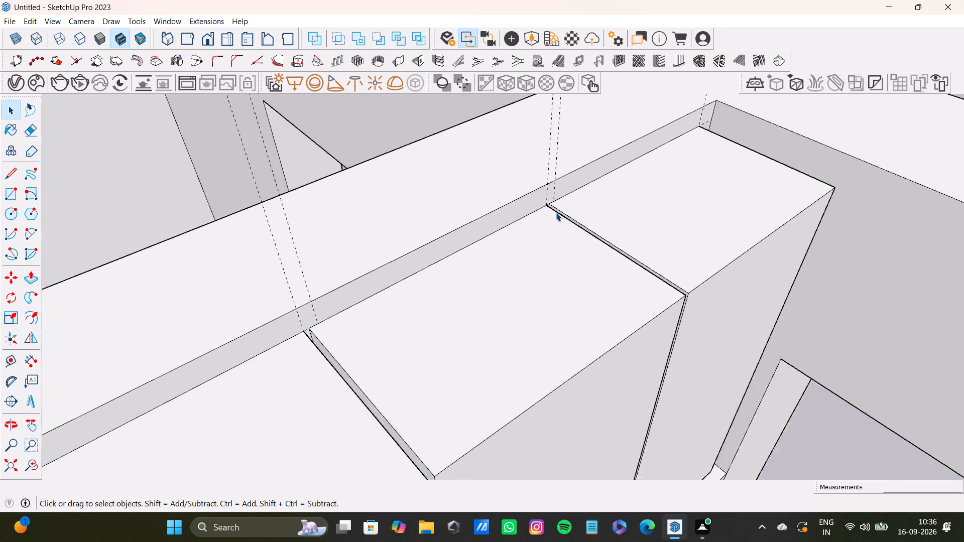
scroll(556, 212, "down", 6)
middle_click_drag(637, 219, 366, 186)
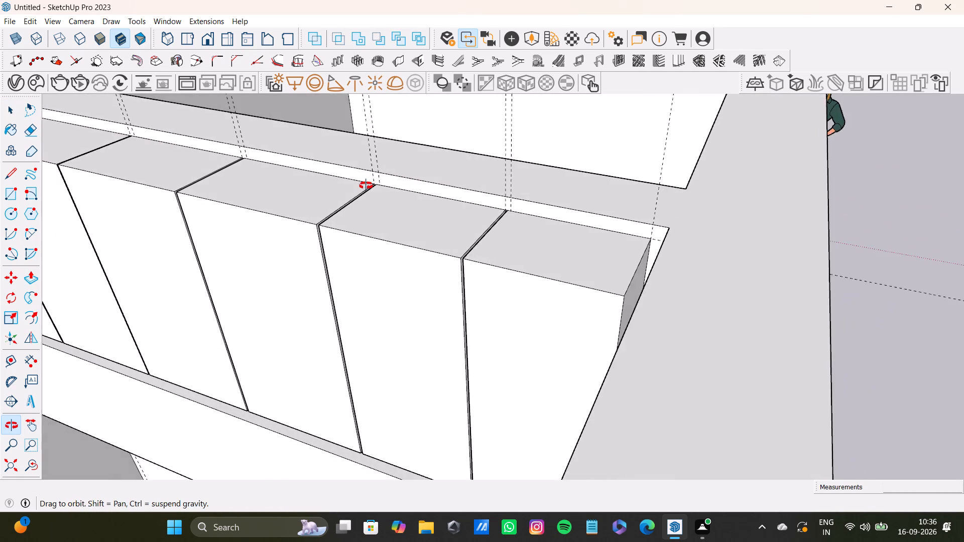
middle_click_drag(366, 186, 714, 173)
scroll(426, 272, "down", 8)
middle_click_drag(318, 264, 341, 248, "shift")
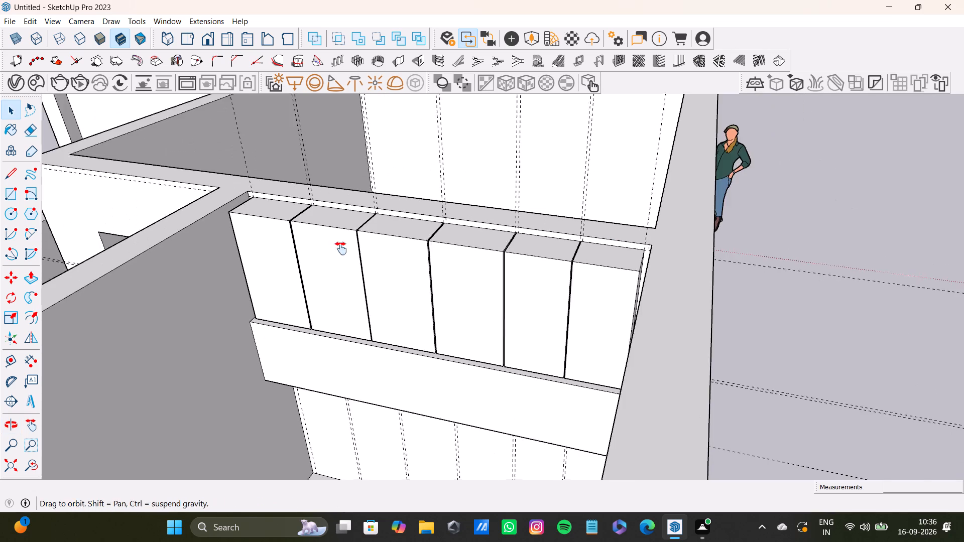
middle_click_drag(341, 248, 378, 235, "shift")
middle_click_drag(330, 250, 514, 277)
scroll(176, 278, "up", 12)
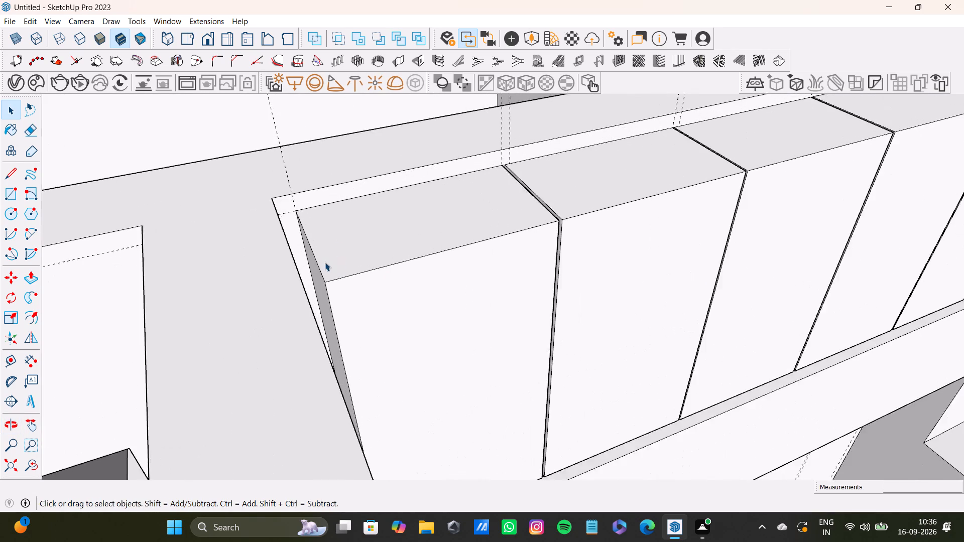
scroll(325, 262, "up", 3)
middle_click_drag(324, 262, 365, 243)
left_click(340, 305)
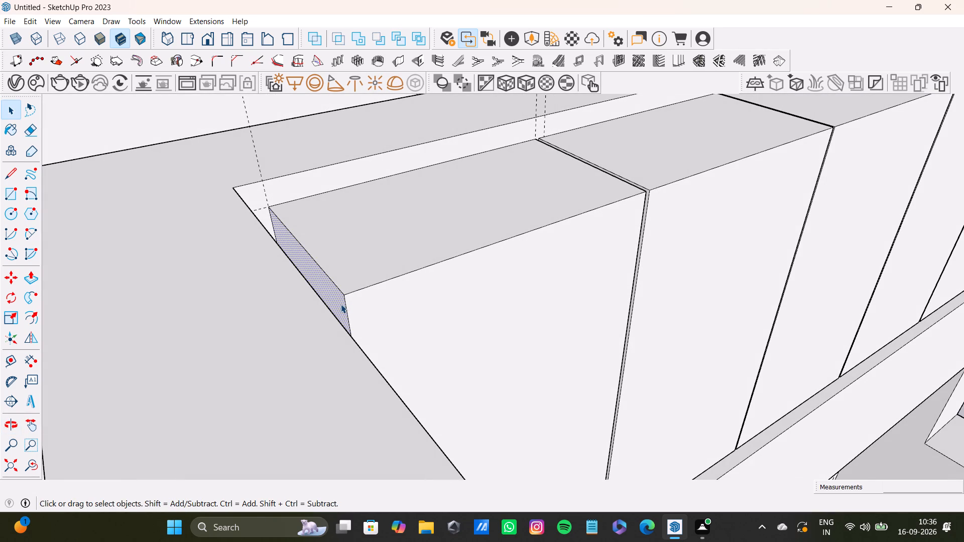
key("p")
left_click_drag(341, 304, 330, 310)
middle_click_drag(378, 306, 372, 307)
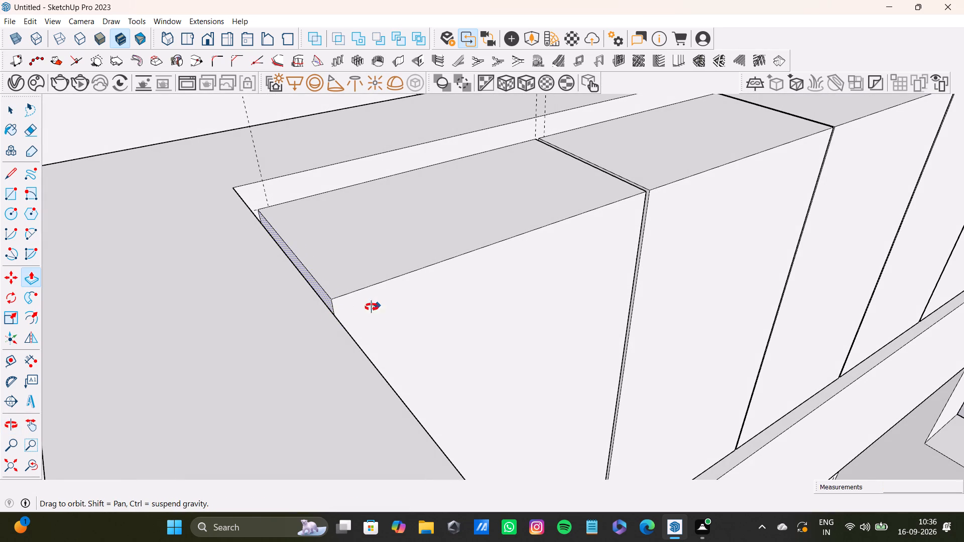
middle_click_drag(372, 307, 342, 337)
scroll(253, 309, "up", 8)
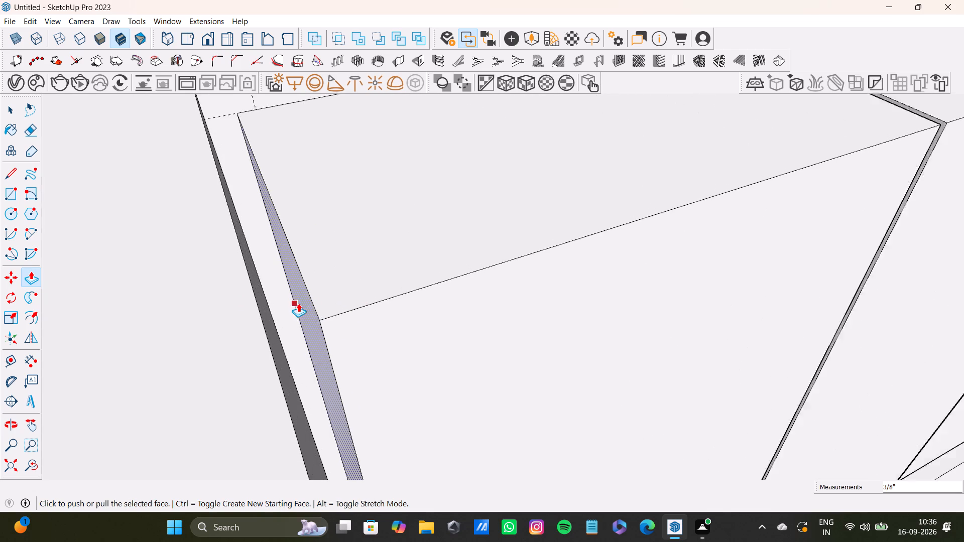
left_click_drag(306, 306, 281, 312)
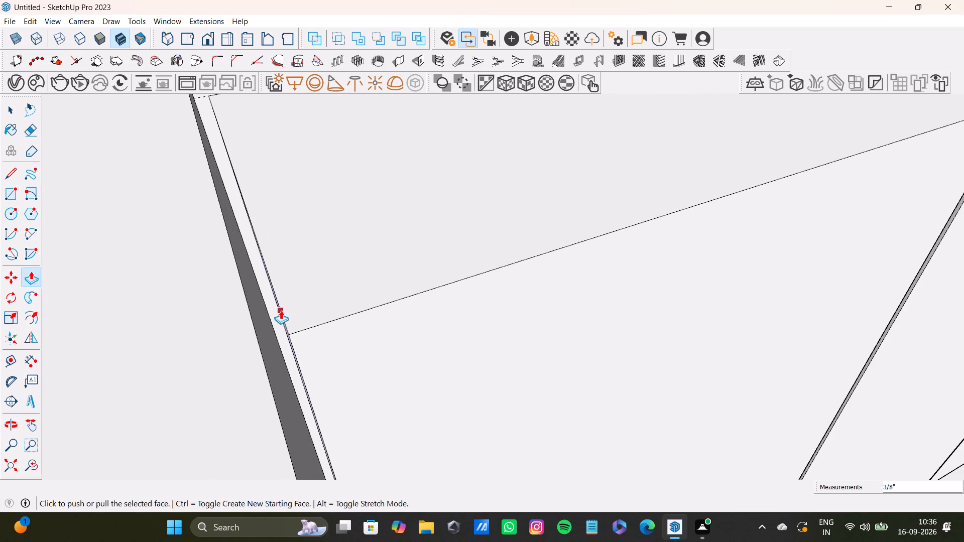
key("space")
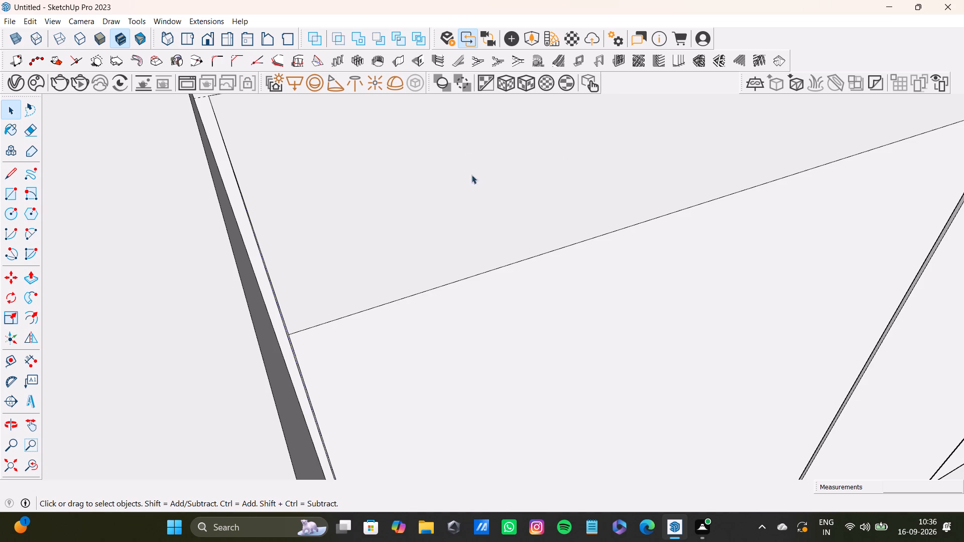
Place two vertical guides on the overhead box's front below the first gap, one 1' 1" from its end edge and one at the gap's far side.
scroll(480, 203, "down", 20)
scroll(480, 203, "down", 6)
middle_click_drag(599, 289, 469, 338)
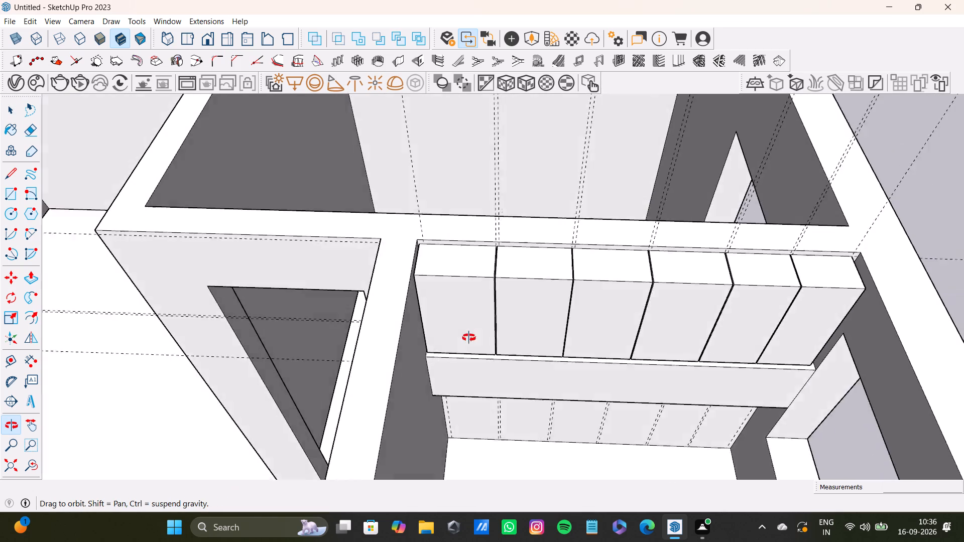
middle_click_drag(469, 338, 471, 328)
scroll(576, 426, "up", 1)
scroll(379, 339, "up", 3)
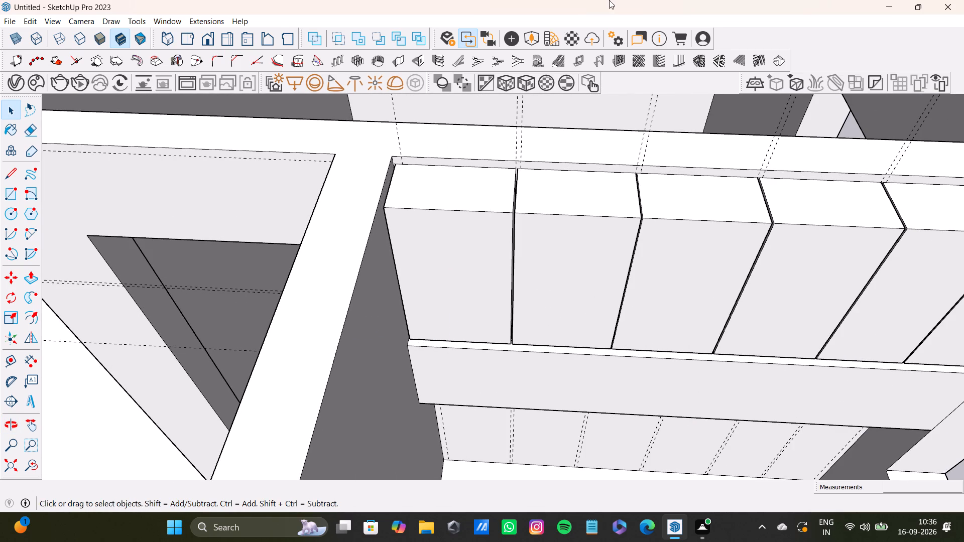
scroll(467, 326, "up", 8)
middle_click_drag(480, 366, 484, 203)
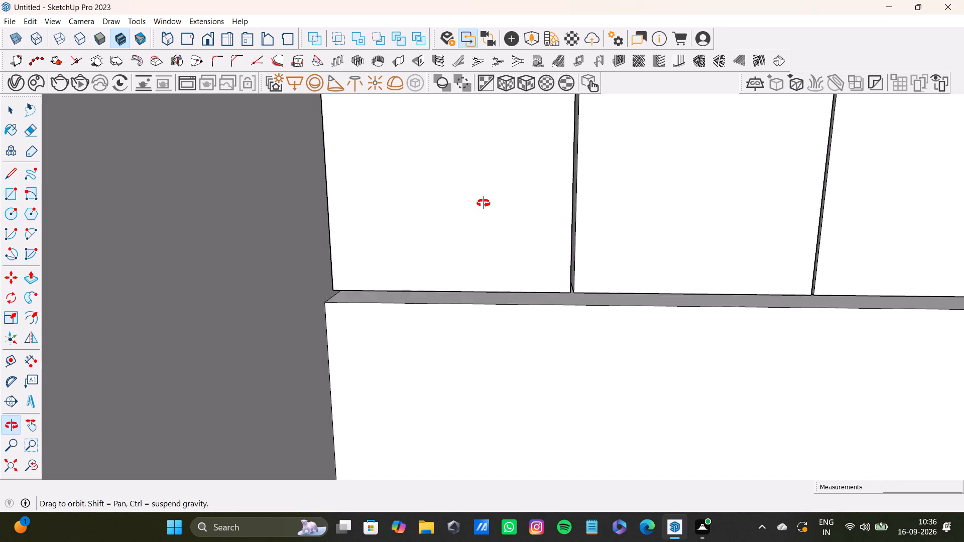
middle_click_drag(484, 203, 479, 173)
left_click_drag(9, 364, 26, 362)
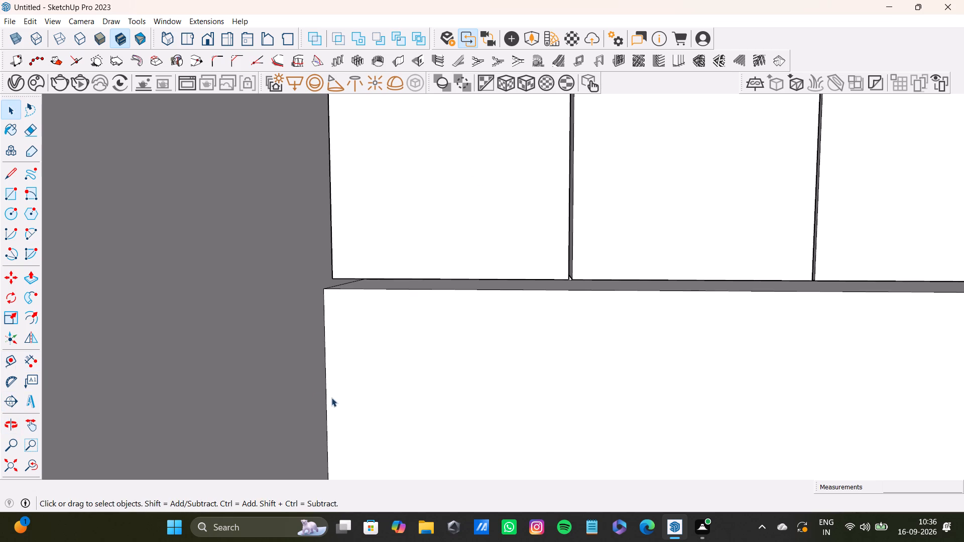
left_click(16, 361)
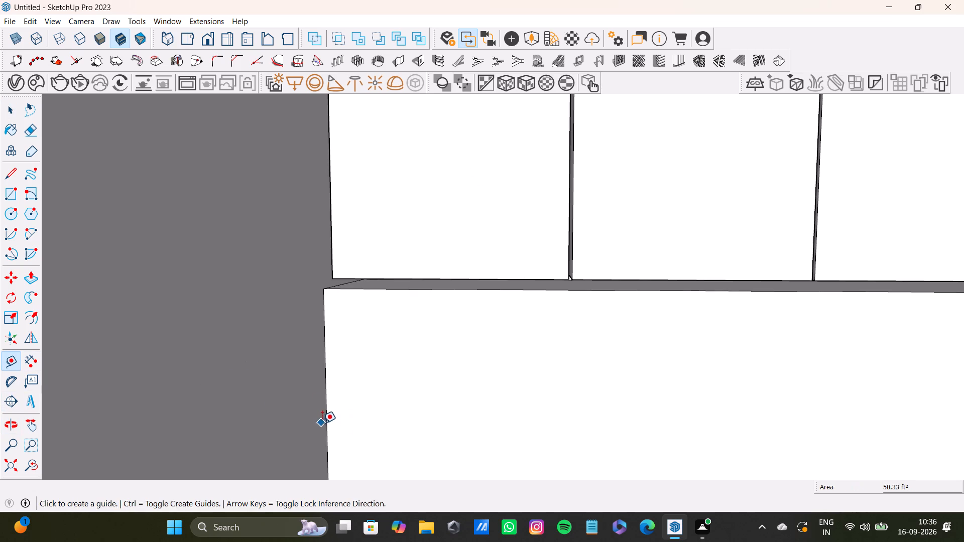
left_click(324, 424)
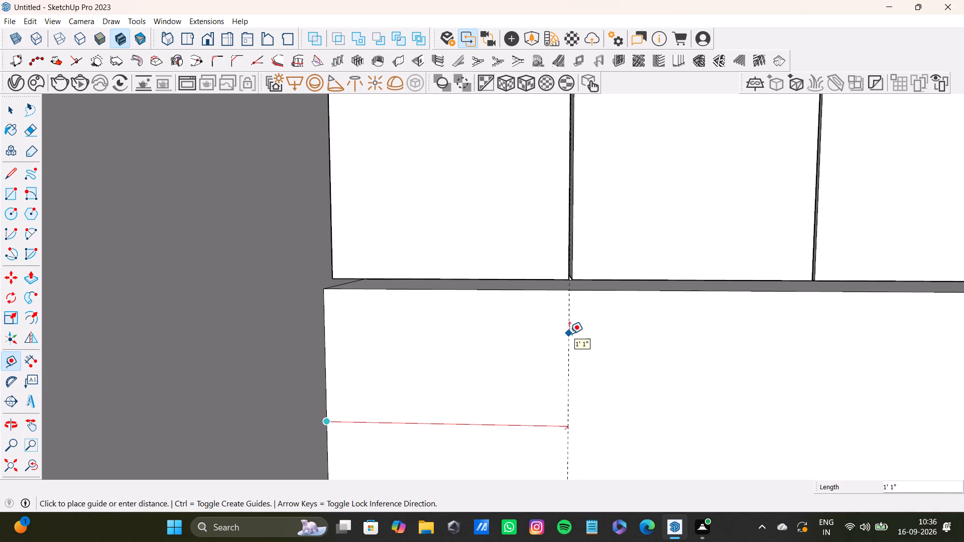
left_click(569, 334)
left_click(570, 347)
scroll(578, 348, "up", 4)
middle_click_drag(577, 346, 555, 342)
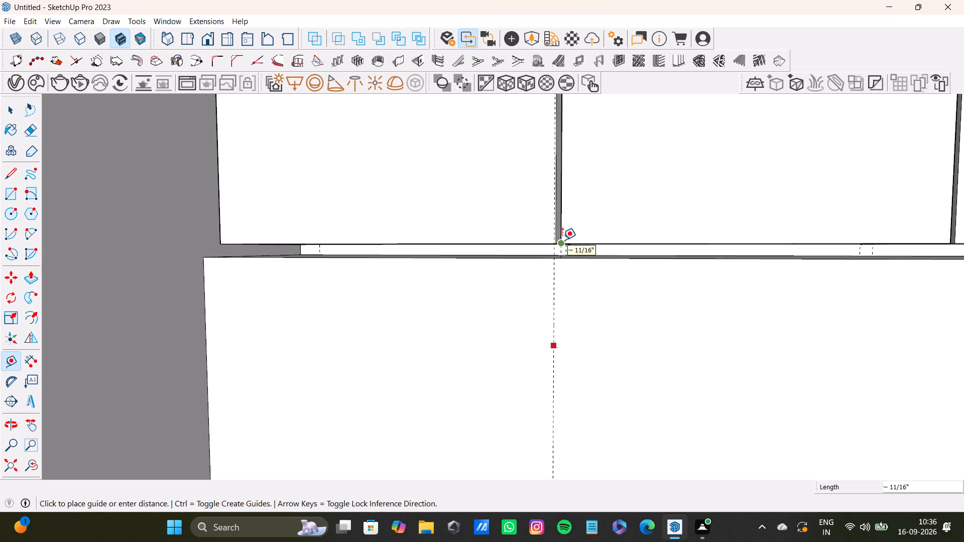
left_click(562, 259)
Place two vertical guides below the second gap, one about 1' 7/16" from the first gap's far guide and another 3/16" beyond it.
scroll(595, 410, "down", 6)
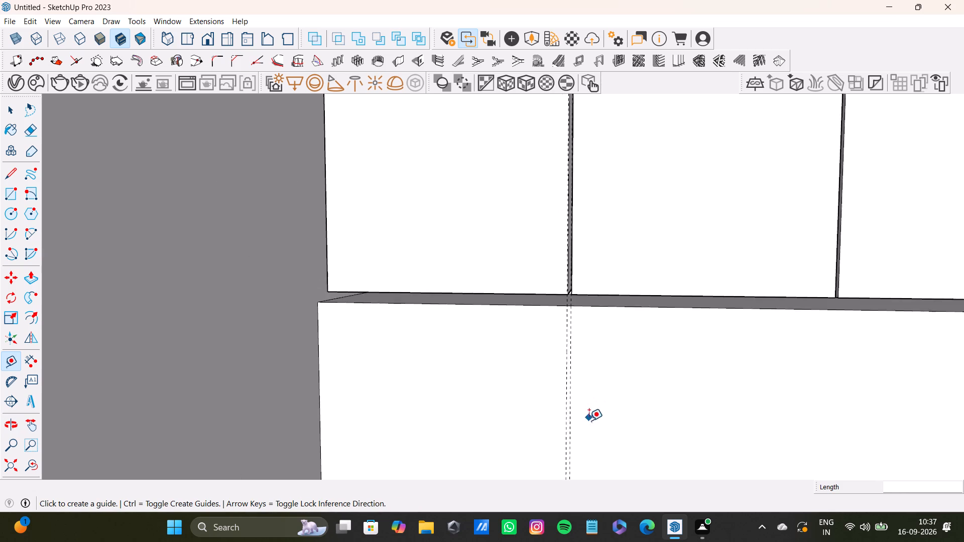
scroll(589, 421, "down", 2)
middle_click_drag(593, 421, 546, 300, "shift")
scroll(529, 328, "up", 7)
left_click(532, 348)
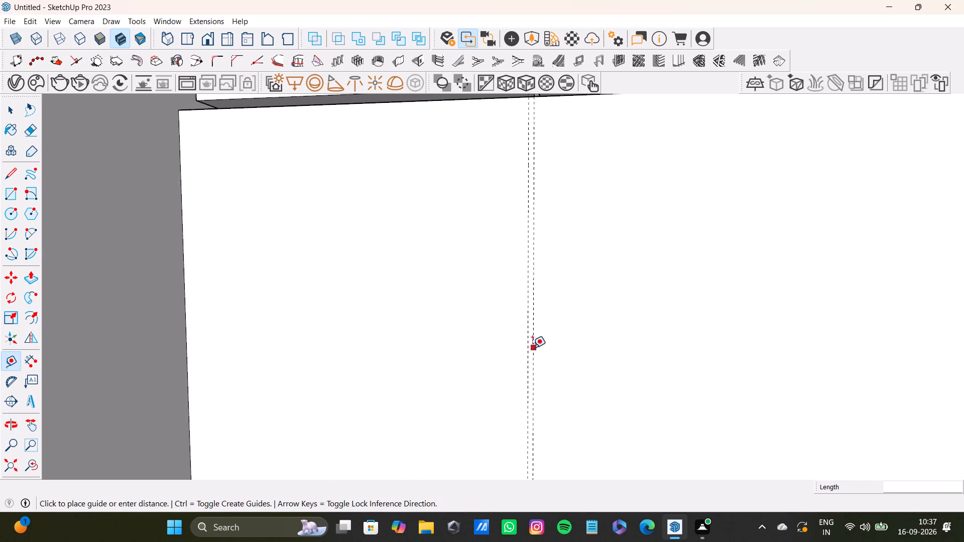
scroll(640, 372, "down", 7)
middle_click_drag(698, 377, 563, 348, "shift")
scroll(650, 208, "up", 1)
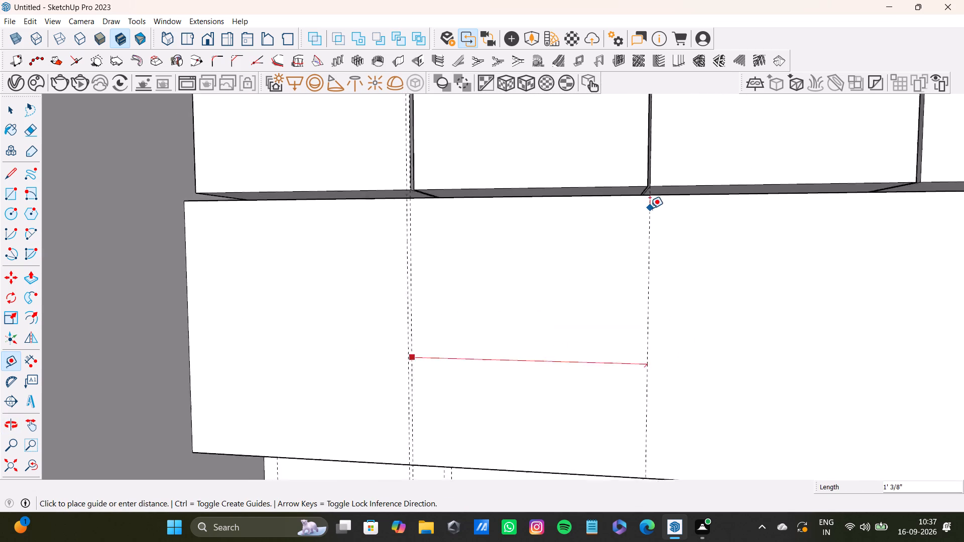
scroll(650, 208, "up", 10)
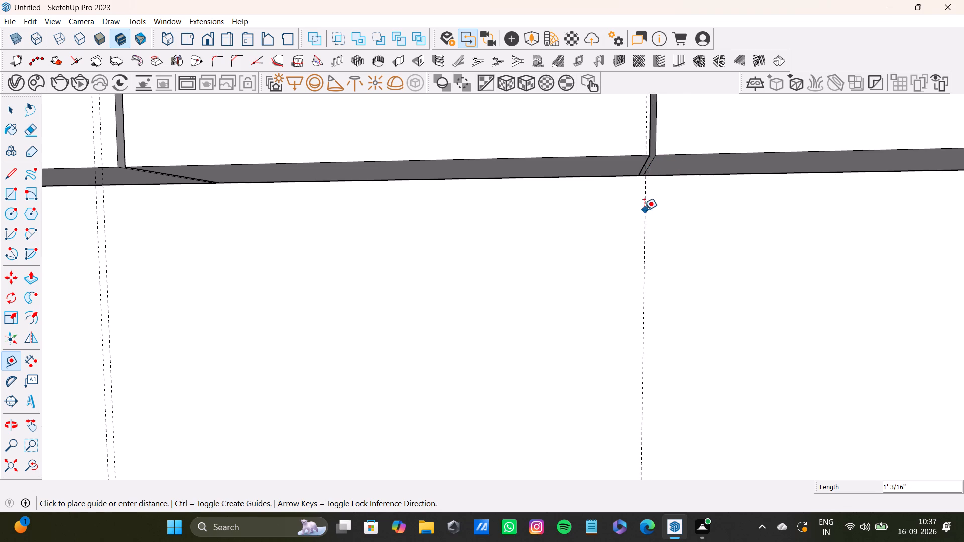
middle_click_drag(644, 210, 598, 276)
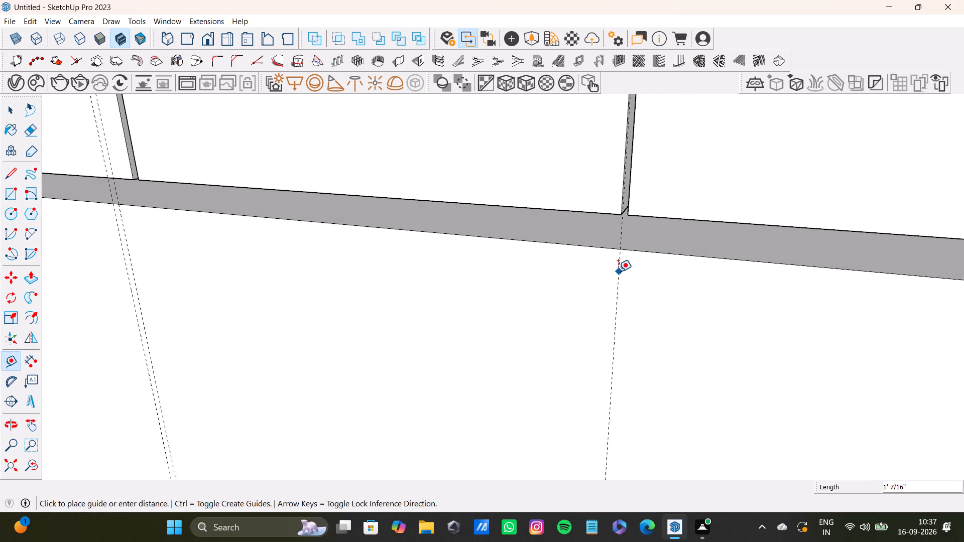
left_click(617, 271)
left_click(615, 306)
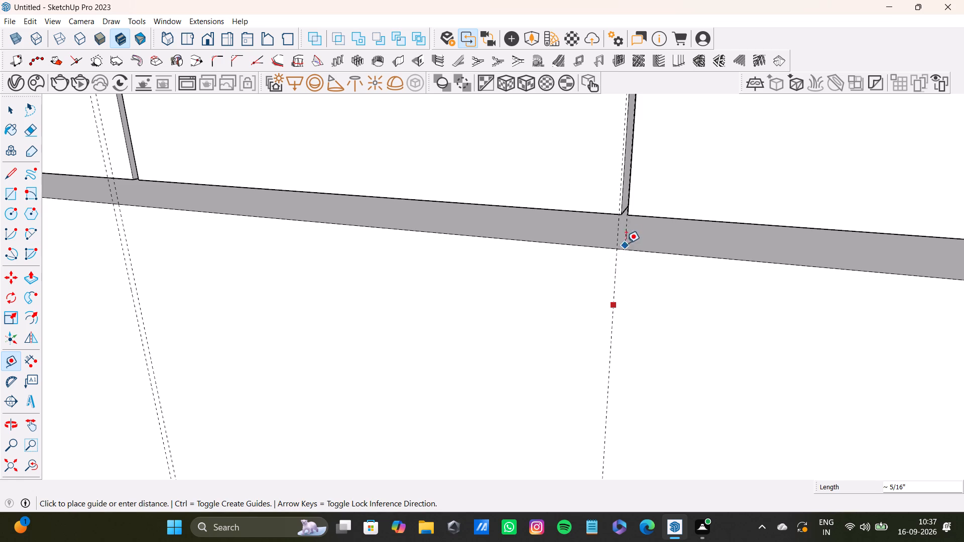
left_click(626, 267)
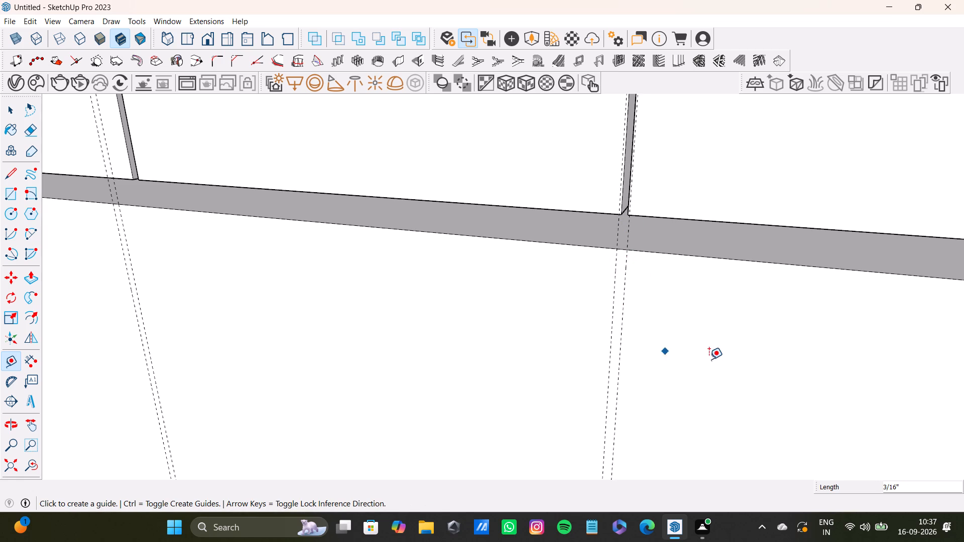
Place two vertical guides below the third gap, one 1' 1/4" from the second gap's far guide and another about 5/16" beyond it.
scroll(710, 360, "down", 10)
middle_click_drag(709, 370, 512, 210, "shift")
scroll(484, 276, "up", 6)
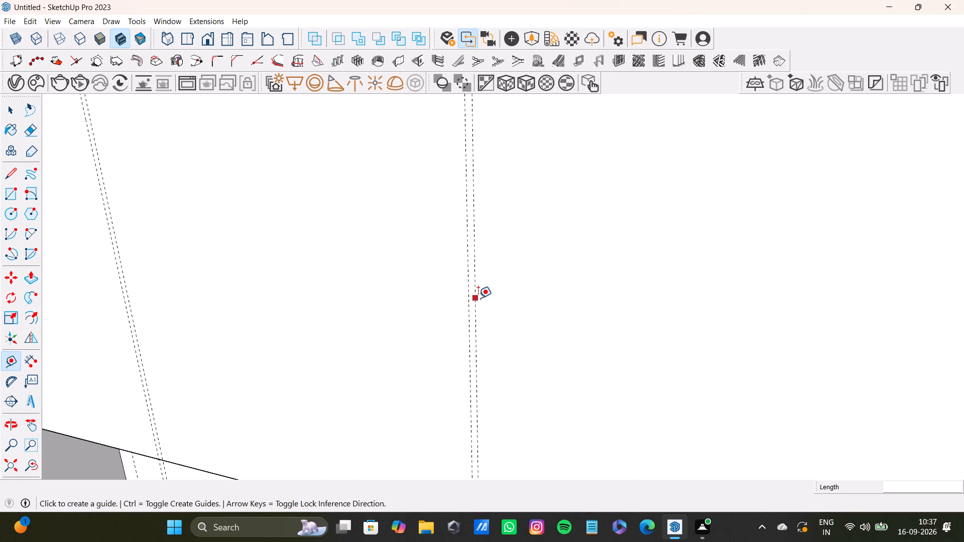
left_click(478, 298)
scroll(731, 326, "down", 8)
middle_click_drag(732, 325, 494, 309, "shift")
middle_click_drag(568, 300, 615, 311)
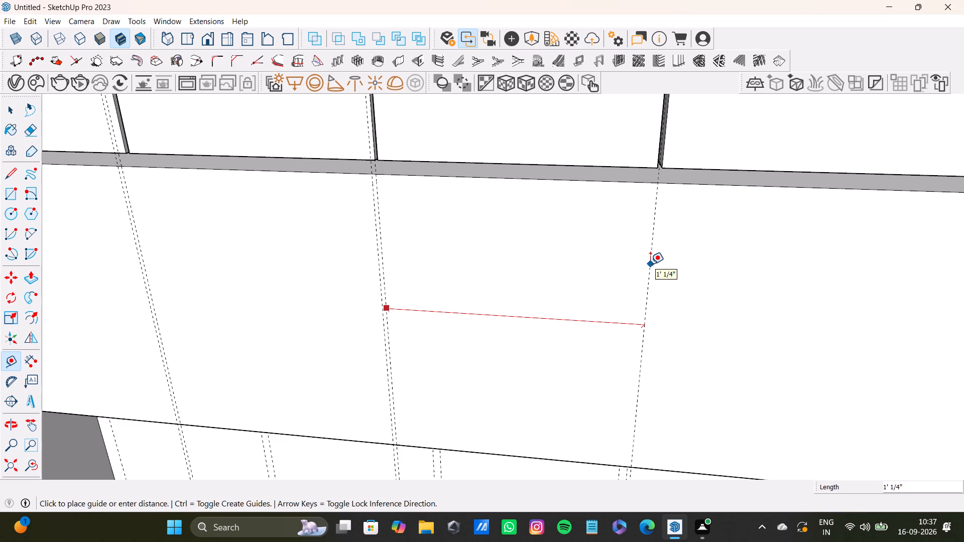
left_click(649, 264)
left_click(649, 271)
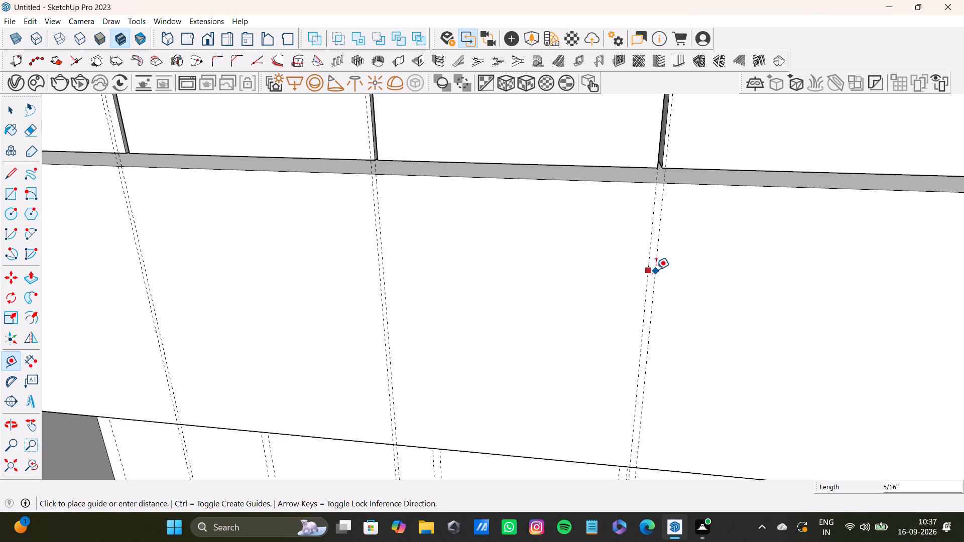
left_click(653, 267)
Place two vertical guides below the fourth gap, one about 1' 3/8" from the third gap's far guide and another about 5/16" beyond it.
scroll(662, 282, "down", 9)
middle_click_drag(671, 287, 649, 283, "shift")
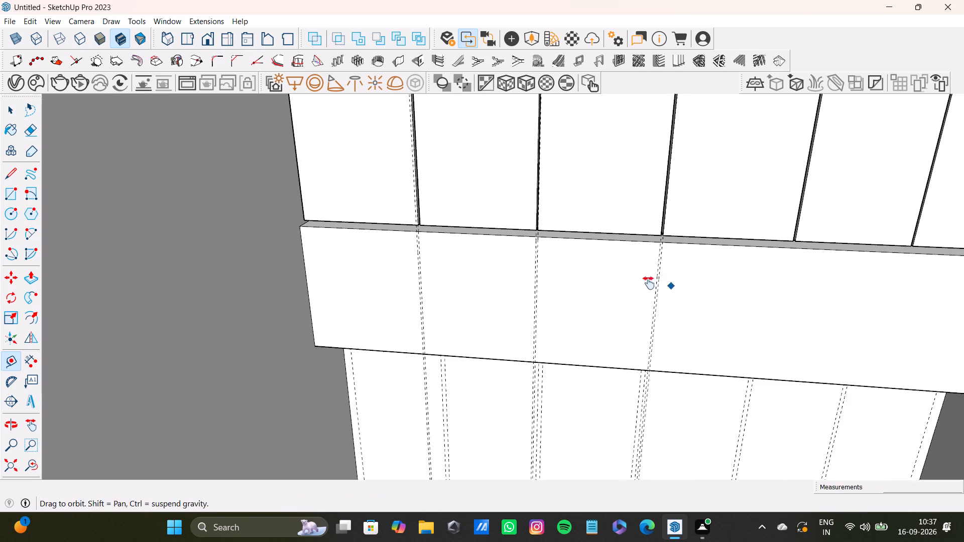
middle_click_drag(649, 283, 532, 275, "shift")
scroll(517, 279, "up", 8)
left_click(525, 291)
scroll(667, 297, "down", 4)
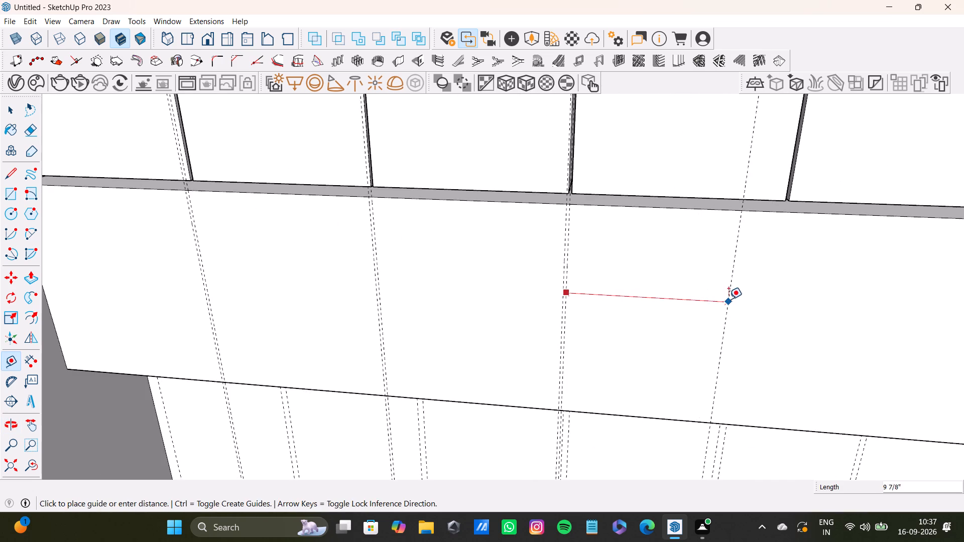
middle_click_drag(729, 299, 546, 311)
left_click(588, 297)
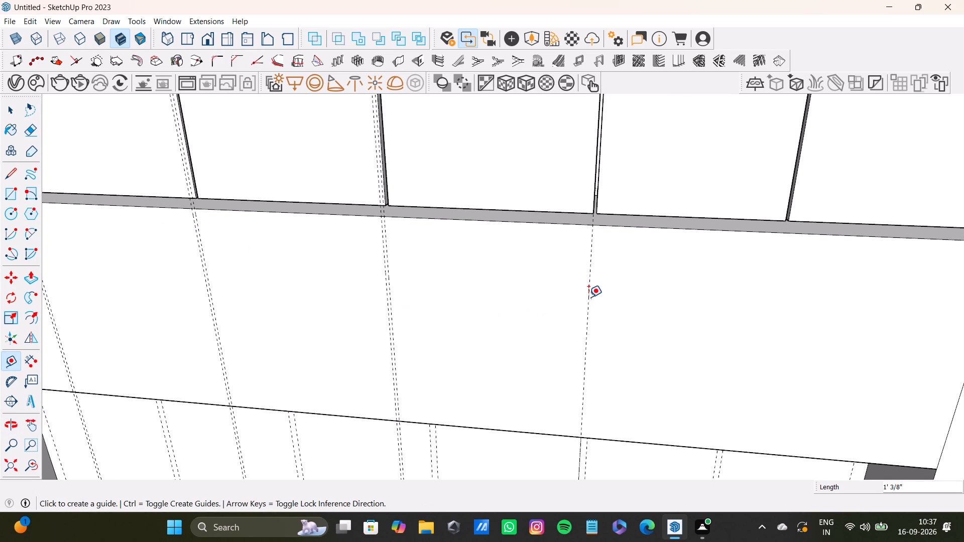
left_click(588, 301)
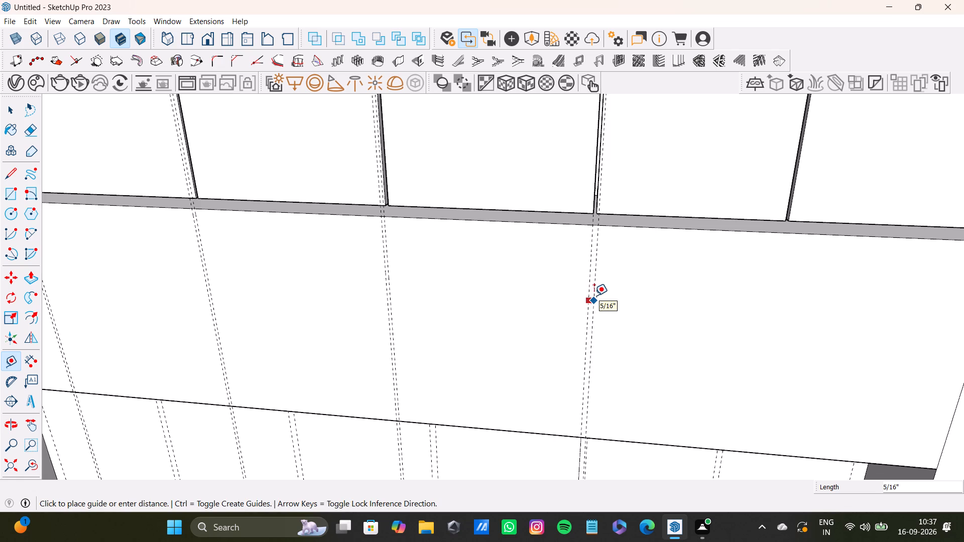
left_click(592, 295)
Place two vertical guides below the fifth gap, one about 10 5/16" from the fourth gap's far guide and another about 1/4" beyond it.
scroll(613, 309, "down", 5)
middle_click_drag(617, 308, 527, 302, "shift")
scroll(526, 299, "up", 4)
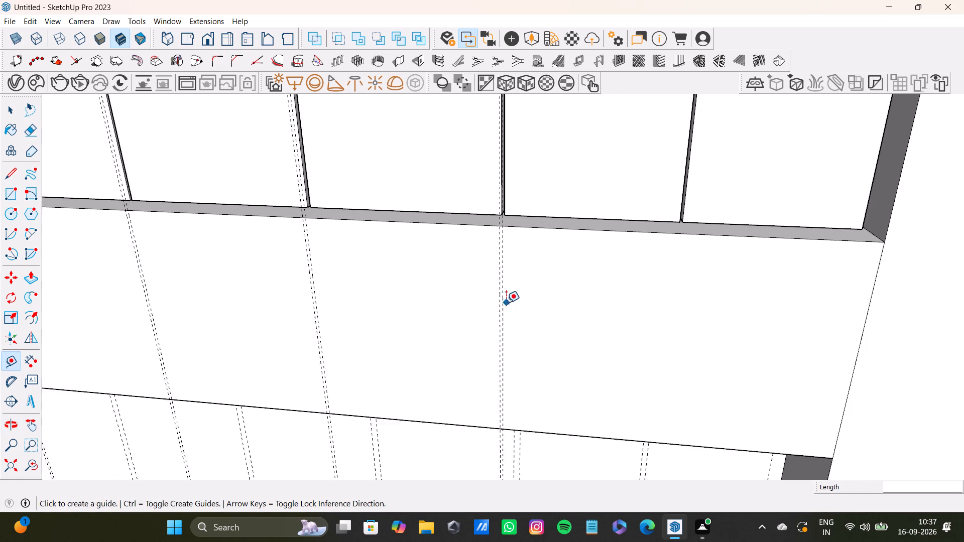
scroll(506, 303, "up", 3)
left_click(503, 312)
scroll(647, 323, "down", 3)
middle_click_drag(715, 329, 622, 315)
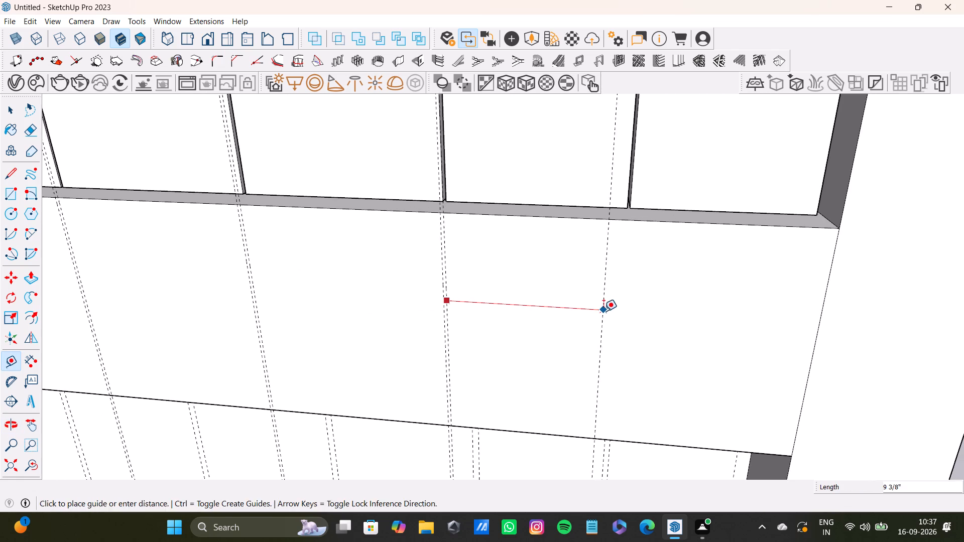
middle_click_drag(612, 310, 603, 278)
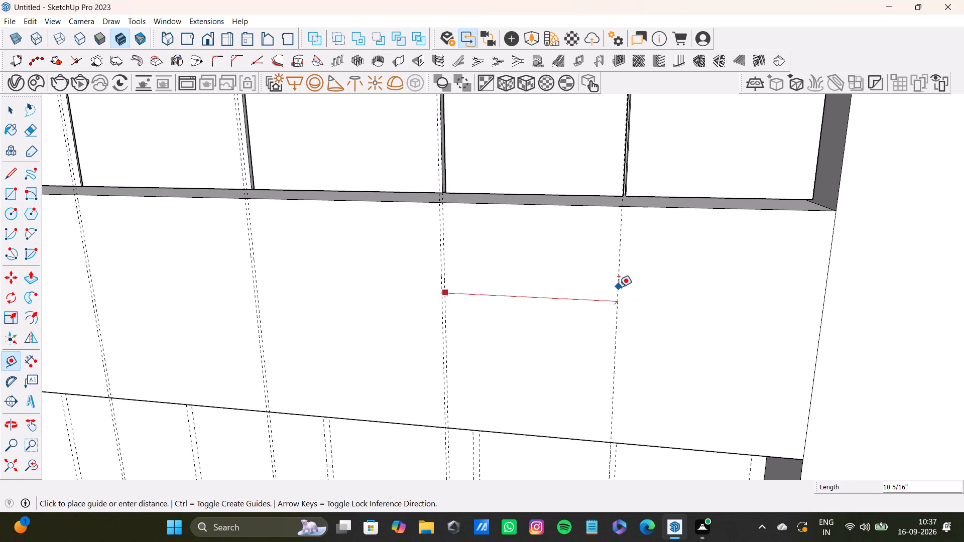
left_click(619, 287)
left_click(619, 293)
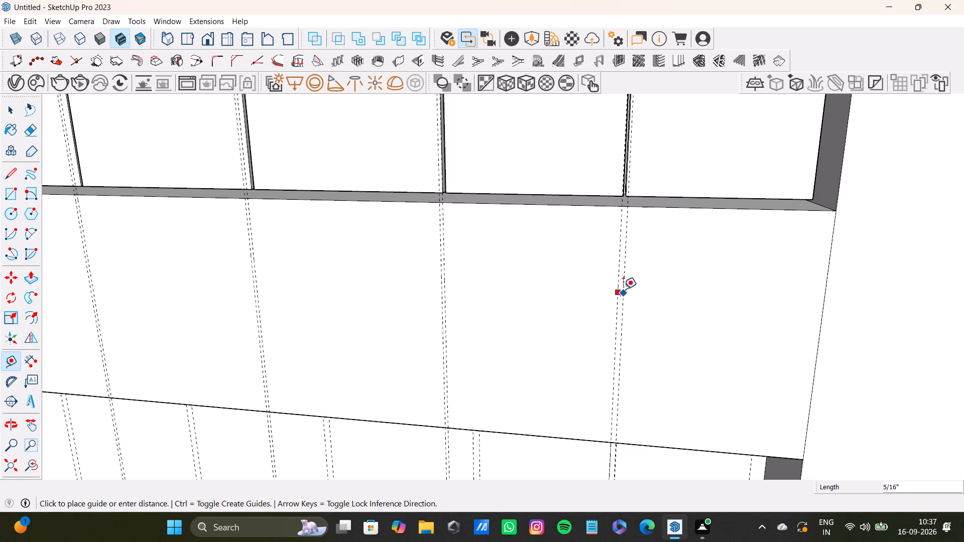
scroll(622, 287, "up", 3)
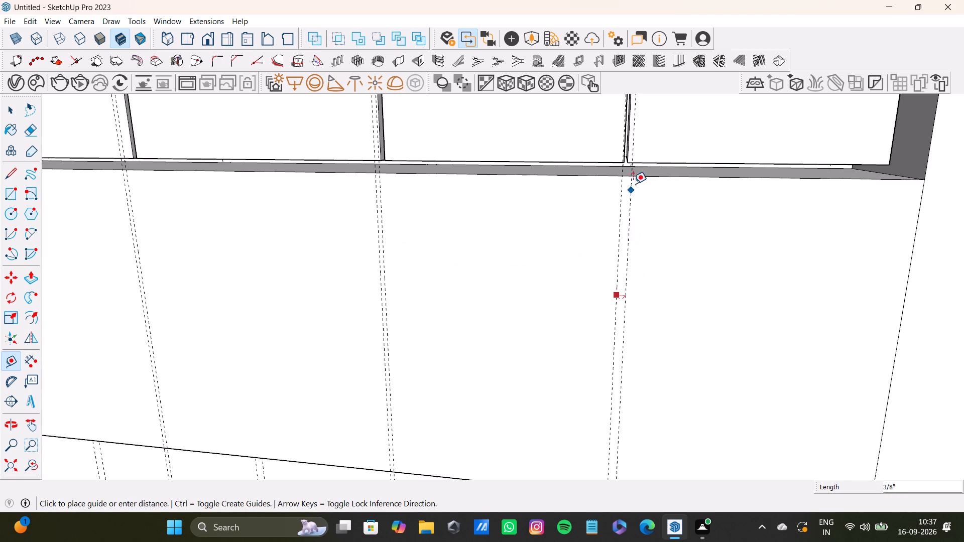
scroll(630, 181, "up", 4)
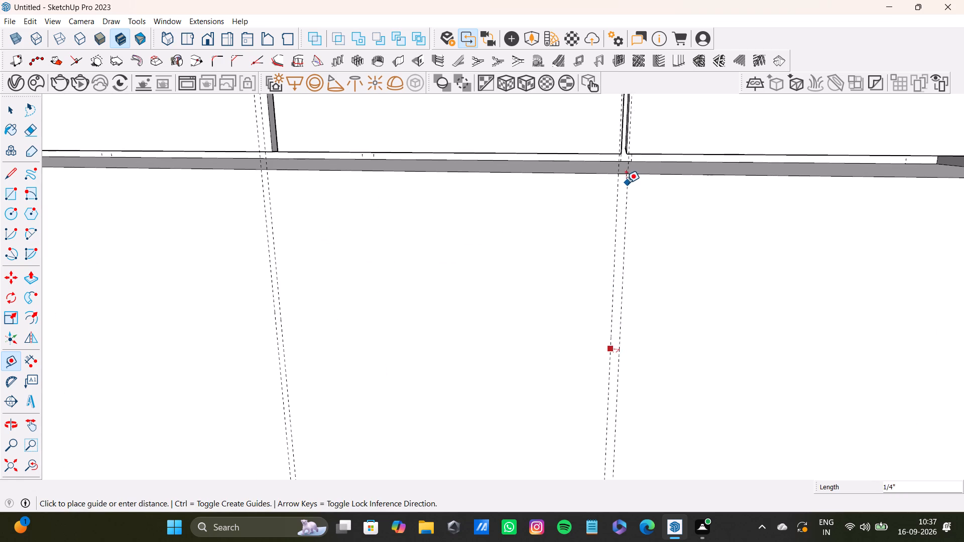
left_click(626, 187)
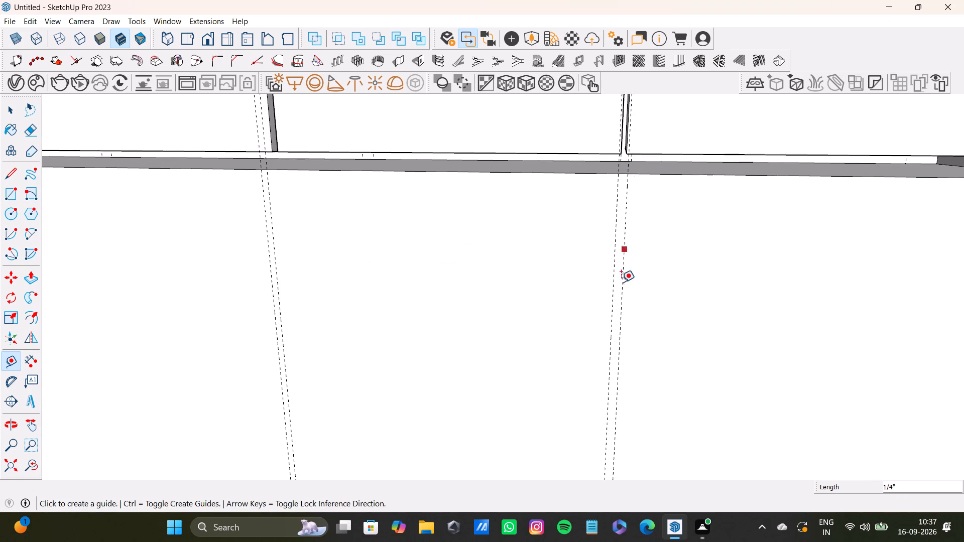
Draw a full-height rectangle on the overhead box's front, from its end corner to the first gap's near guide.
scroll(619, 292, "down", 9)
middle_click_drag(611, 316, 697, 215, "shift")
scroll(646, 244, "down", 8)
middle_click_drag(633, 258, 673, 293)
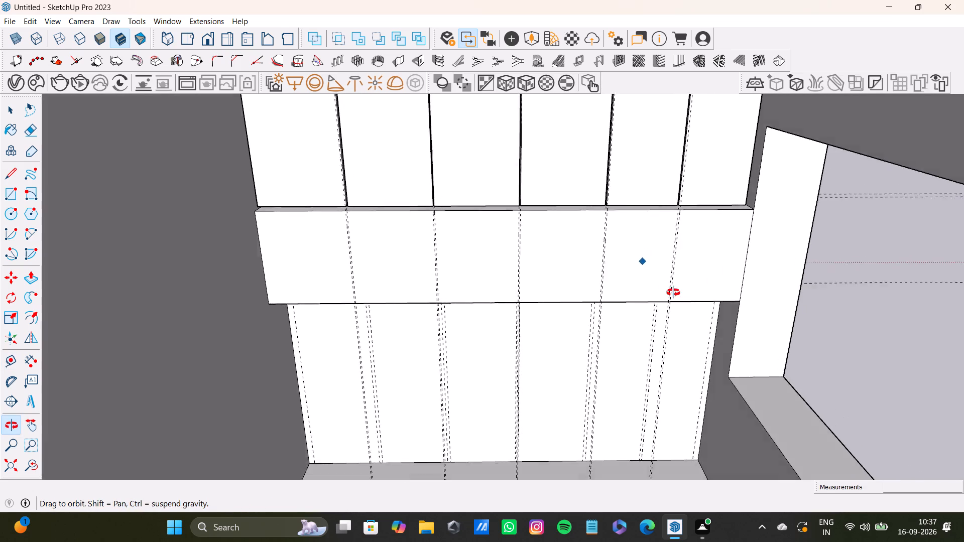
middle_click_drag(673, 293, 669, 293)
left_click(14, 191)
scroll(227, 252, "up", 4)
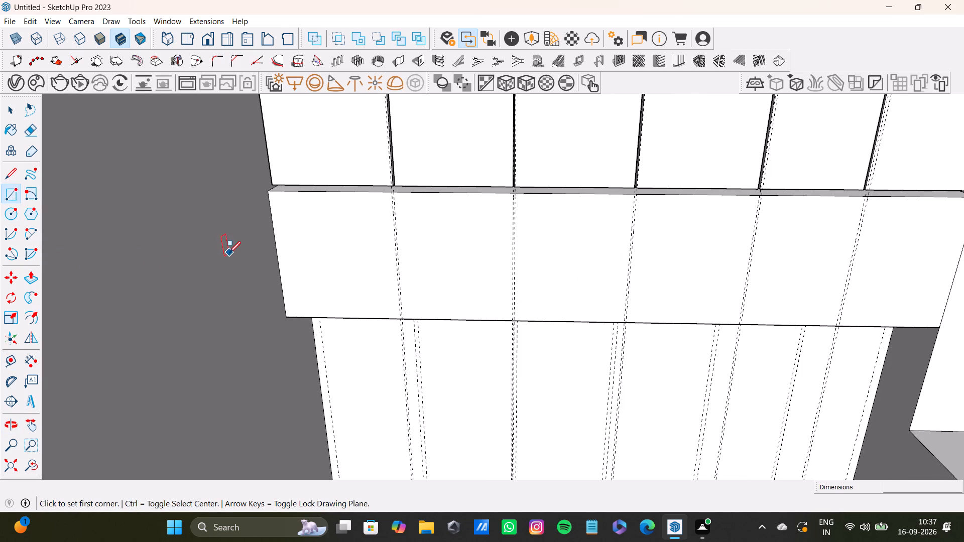
left_click(270, 191)
scroll(377, 316, "up", 8)
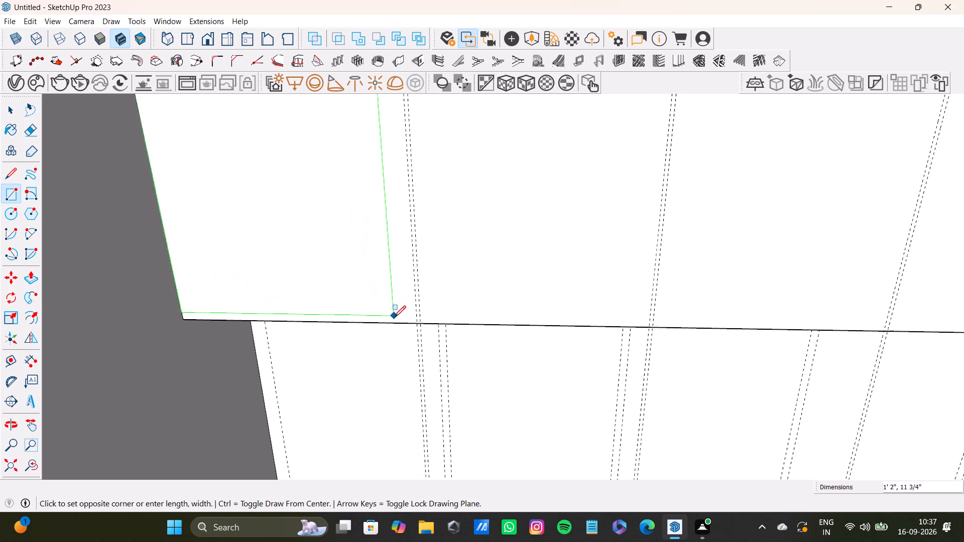
scroll(394, 317, "up", 6)
left_click(434, 324)
Draw the second full-height rectangle on the overhead box's front, from the first gap's far guide to the second gap's near guide.
scroll(431, 323, "down", 8)
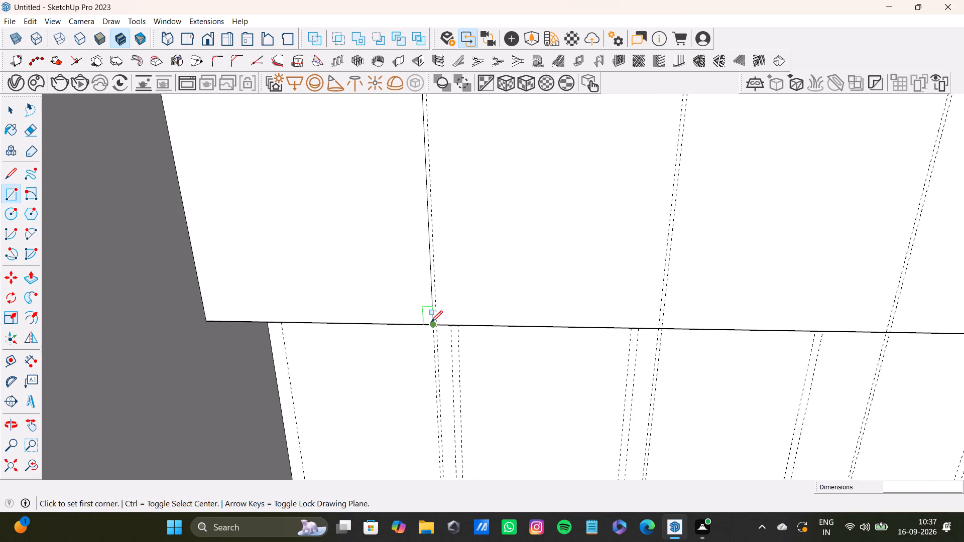
scroll(431, 322, "down", 9)
middle_click_drag(431, 303, 406, 332, "shift")
scroll(401, 239, "up", 10, "shift")
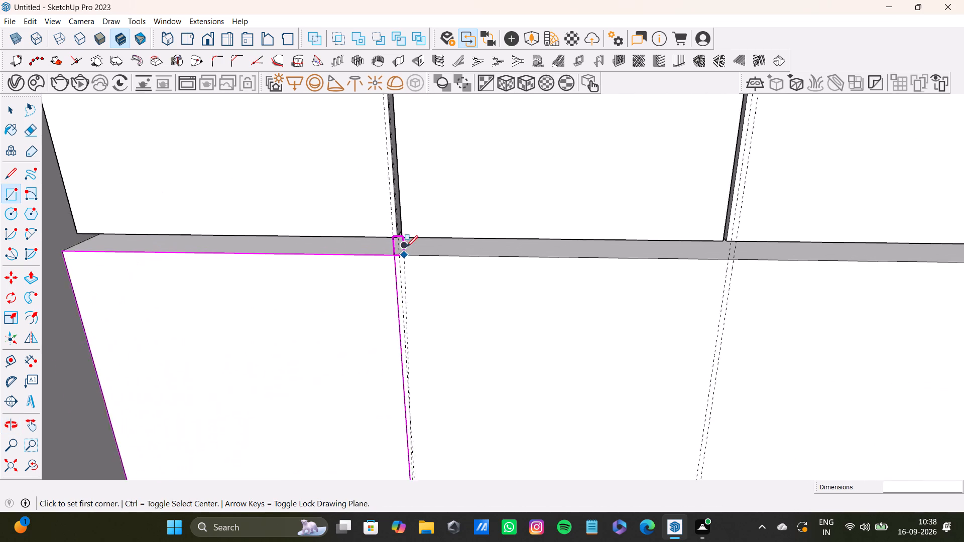
scroll(406, 247, "up", 6, "shift")
key("space")
key("r")
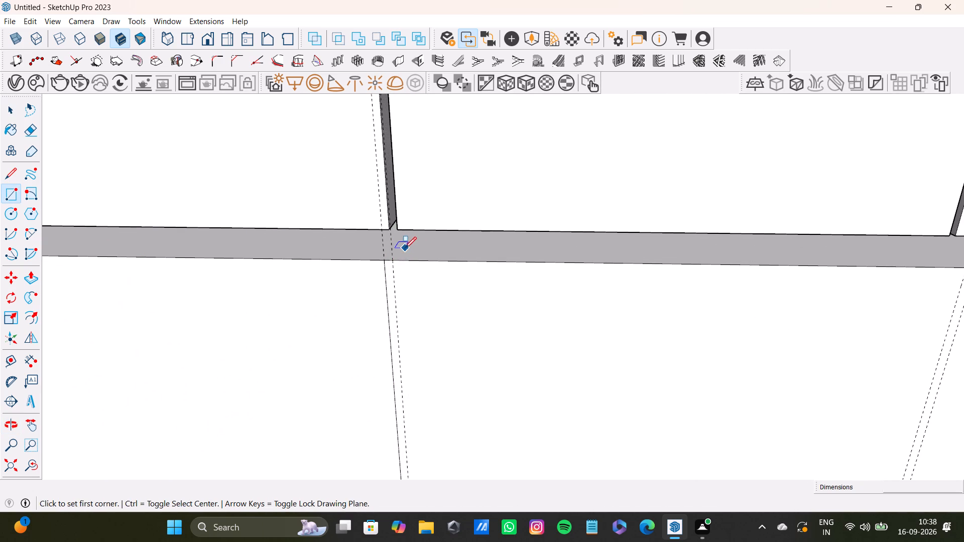
scroll(398, 256, "up", 4)
left_click(392, 264)
scroll(571, 350, "down", 4)
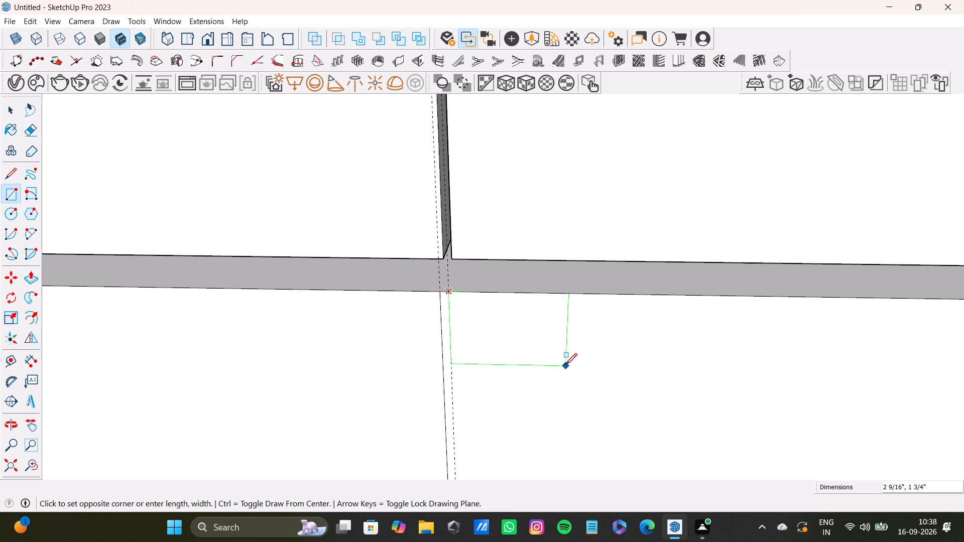
scroll(578, 386, "down", 7)
middle_click_drag(588, 393, 516, 215, "shift")
scroll(531, 293, "down", 3)
middle_click_drag(559, 335, 530, 263, "shift")
scroll(623, 327, "up", 8)
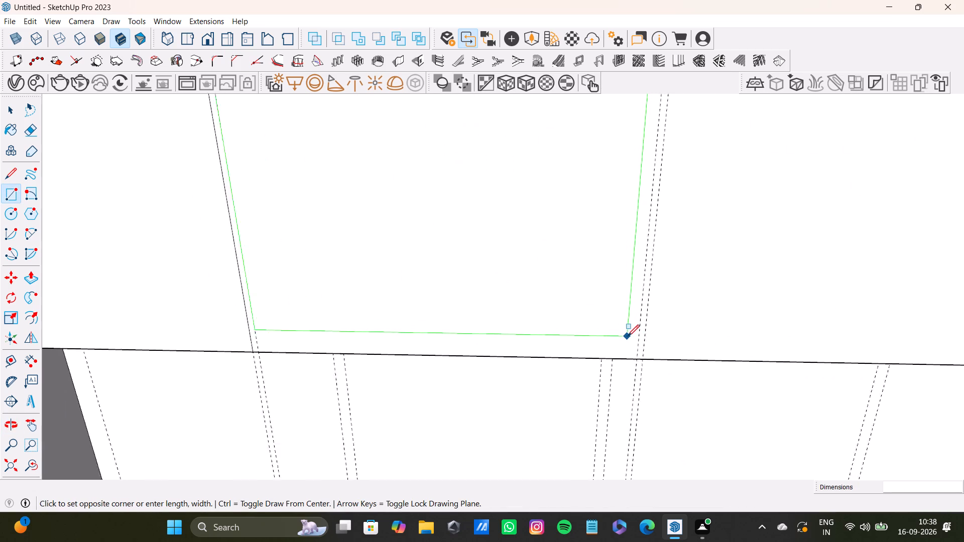
scroll(628, 336, "up", 2)
left_click(641, 364)
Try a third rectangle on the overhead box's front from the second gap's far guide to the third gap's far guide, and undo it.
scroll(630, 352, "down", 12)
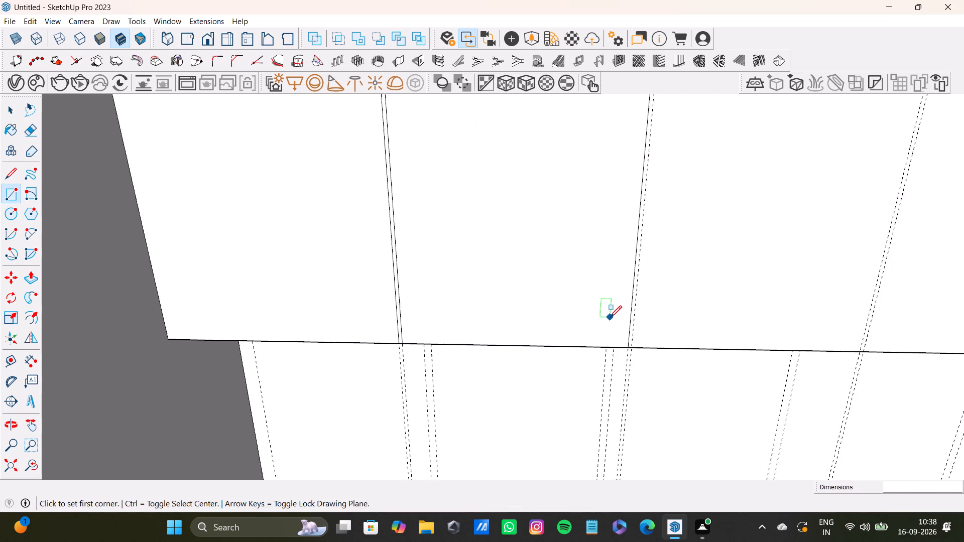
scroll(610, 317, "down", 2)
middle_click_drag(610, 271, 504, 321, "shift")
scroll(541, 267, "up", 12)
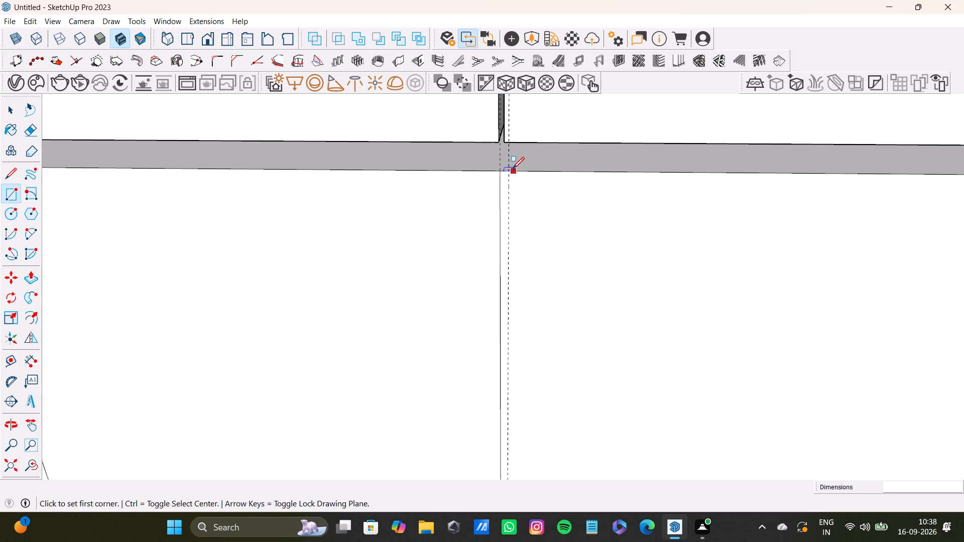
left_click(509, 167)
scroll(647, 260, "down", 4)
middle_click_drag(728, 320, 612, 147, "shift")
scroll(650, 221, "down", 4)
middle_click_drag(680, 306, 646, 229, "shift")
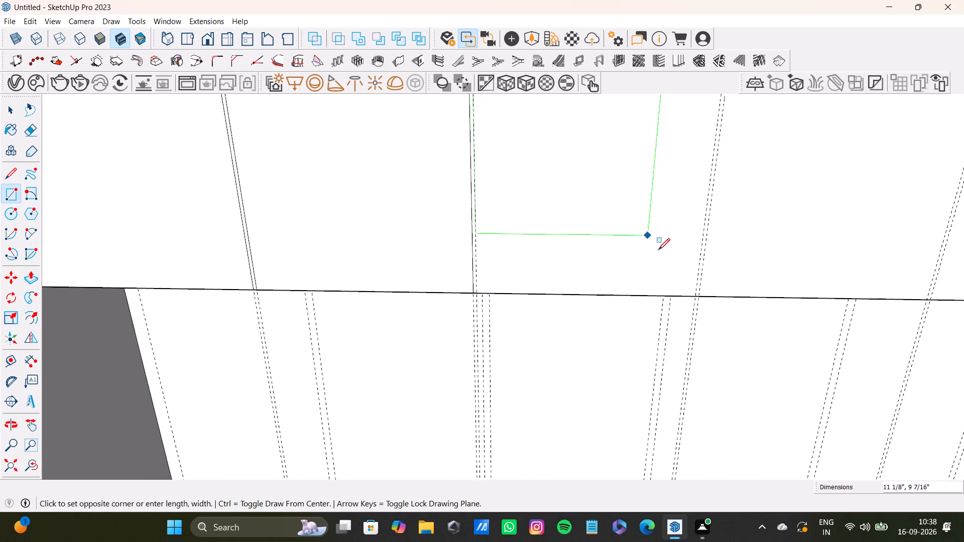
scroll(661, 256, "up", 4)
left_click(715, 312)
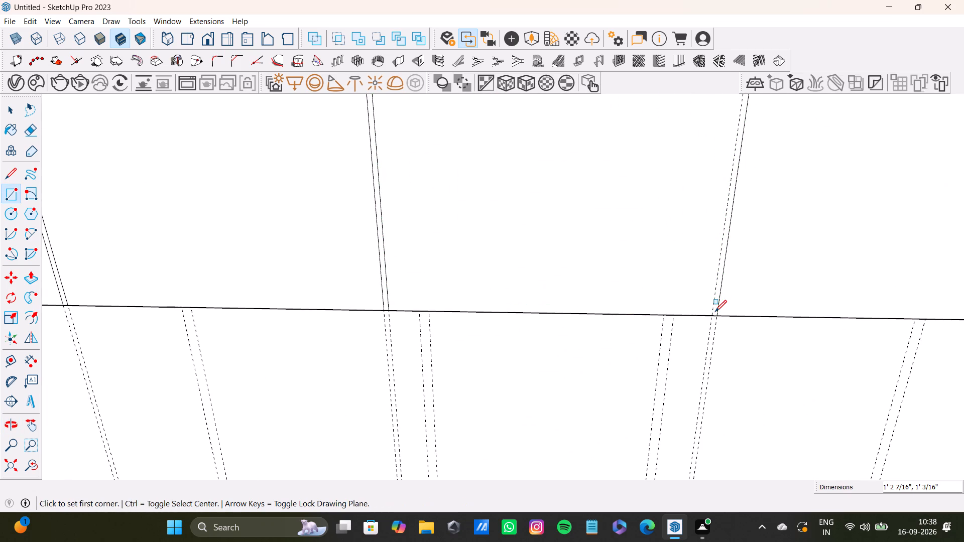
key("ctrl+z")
Draw the third rectangle, about 1' 3/16" by 1' 2 7/16", from the second gap's far guide to the third gap's near guide.
scroll(549, 230, "down", 4)
middle_click_drag(542, 226, 508, 405, "shift")
scroll(376, 215, "up", 6)
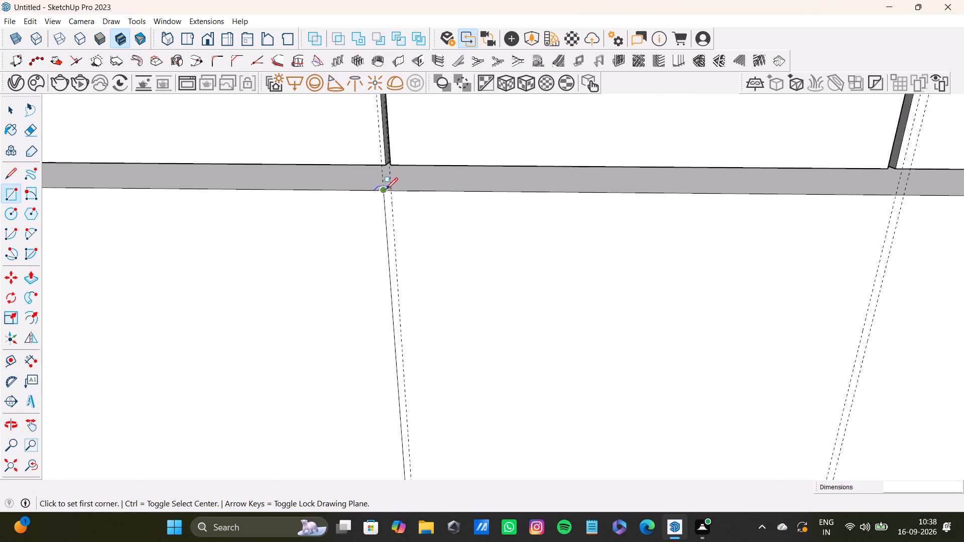
scroll(386, 189, "up", 1)
left_click(392, 191)
scroll(493, 259, "down", 3)
middle_click_drag(598, 353, 532, 191, "shift")
scroll(599, 356, "down", 3)
middle_click_drag(618, 389, 605, 335)
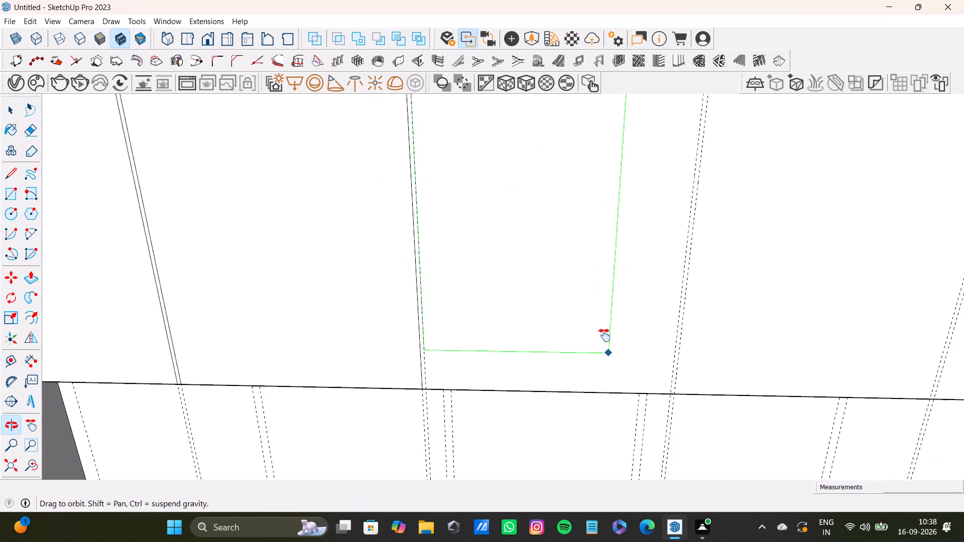
middle_click_drag(605, 335, 599, 313)
scroll(638, 347, "up", 3)
left_click(669, 365)
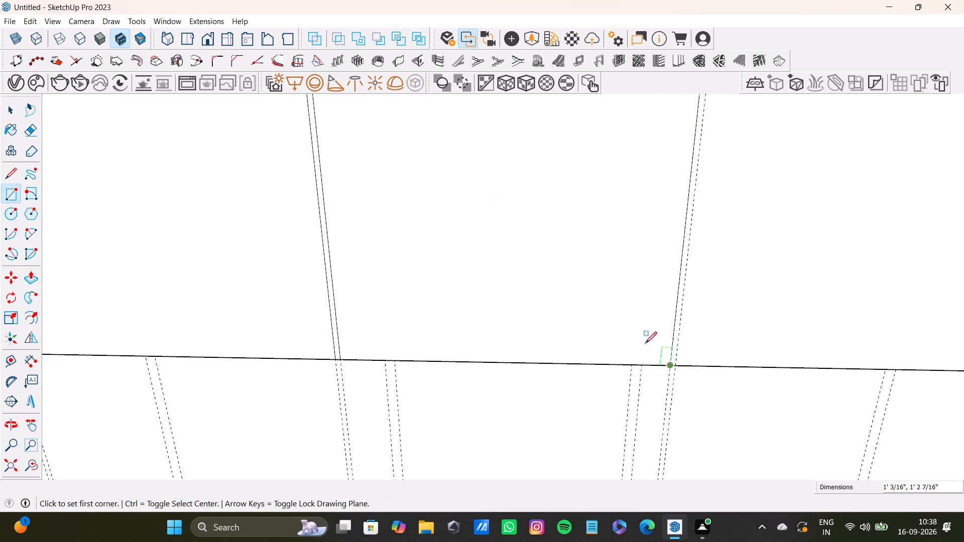
Draw the fourth full-height rectangle on the overhead box's front, from the third gap's far guide to the fourth gap's near guide.
scroll(631, 318, "down", 9)
middle_click_drag(621, 264, 489, 325, "shift")
scroll(494, 241, "up", 13)
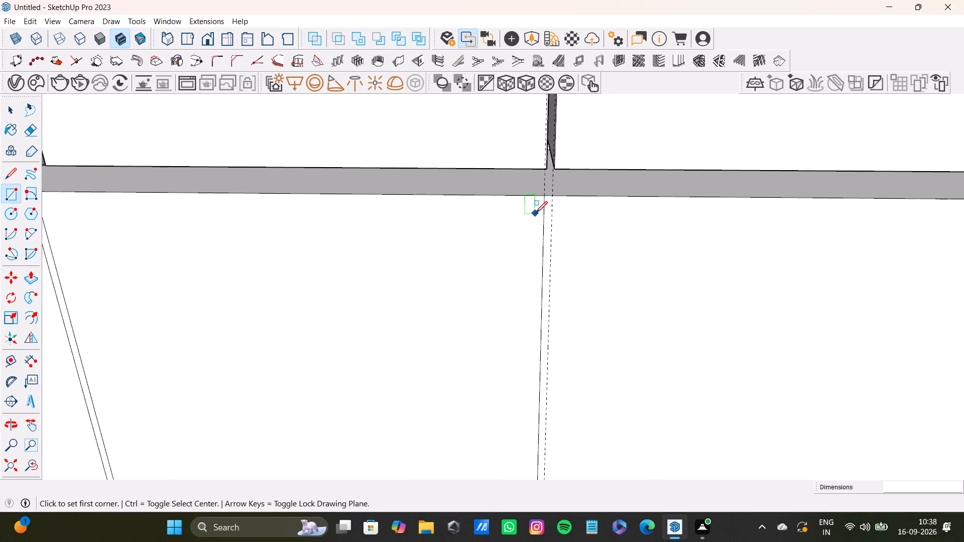
scroll(536, 213, "up", 2)
left_click(560, 184)
scroll(639, 293, "down", 8)
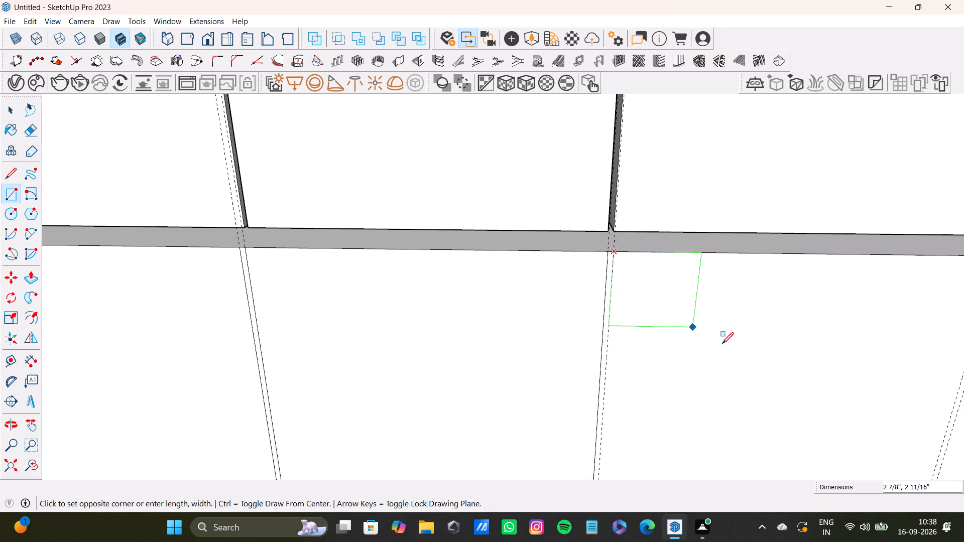
middle_click_drag(741, 354, 487, 170, "shift")
scroll(520, 189, "down", 4)
scroll(608, 351, "up", 7)
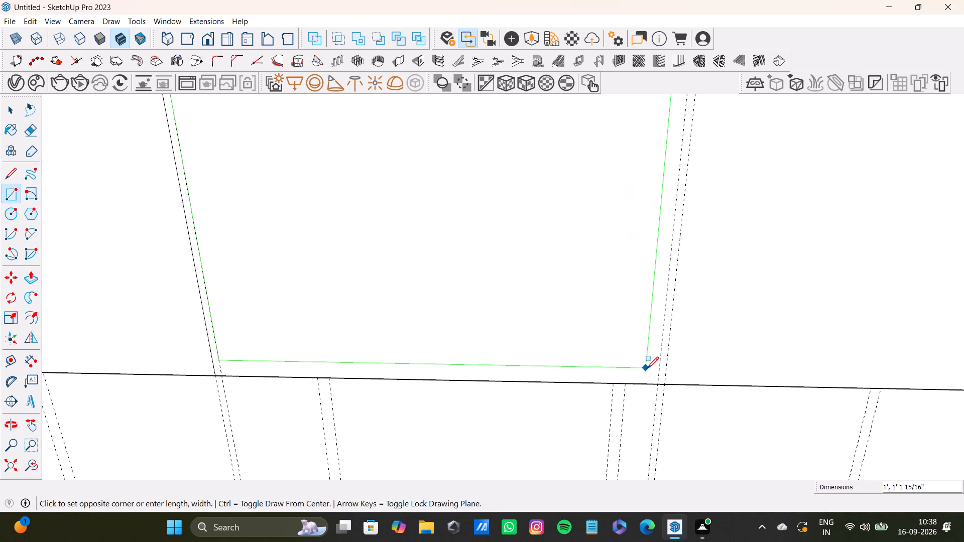
left_click(660, 381)
Draw the fifth rectangle, about 10 1/4" by 1' 2 7/16", on the overhead box's front from the fourth gap's far guide to the fifth gap's near guide.
scroll(602, 252, "down", 10)
scroll(515, 159, "up", 1)
middle_click_drag(515, 159, 414, 331, "shift")
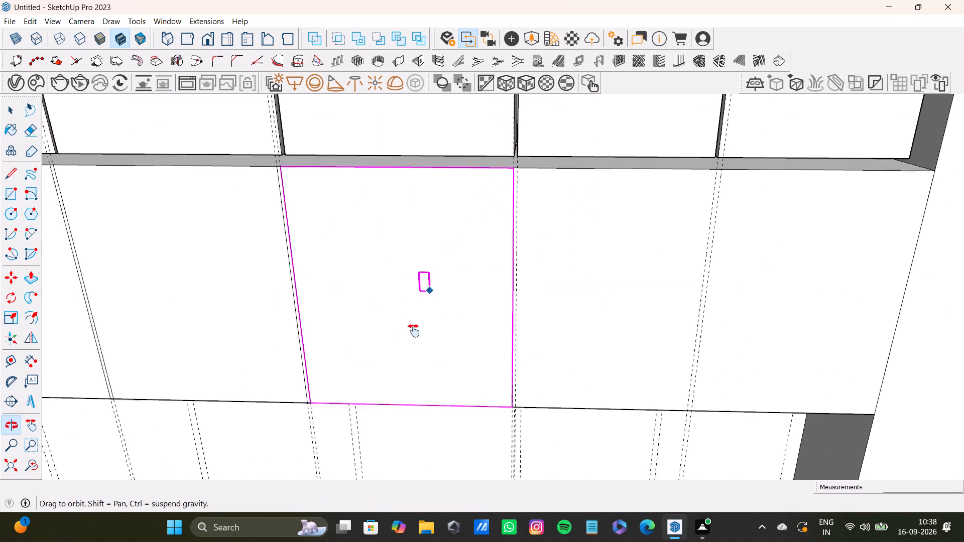
middle_click_drag(414, 331, 412, 339, "shift")
scroll(479, 275, "up", 7)
left_click(508, 185)
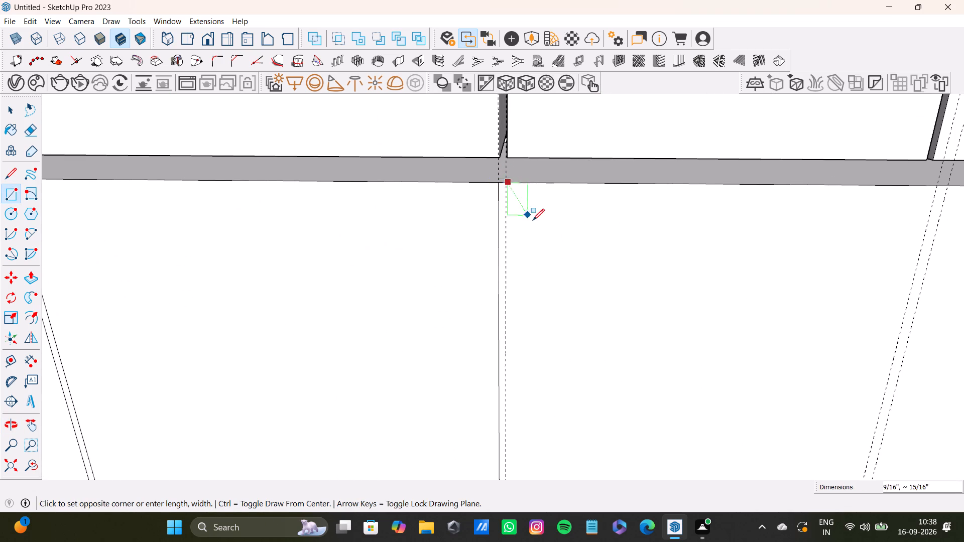
scroll(535, 220, "down", 9)
scroll(652, 338, "down", 3)
middle_click_drag(652, 354, 629, 291, "shift")
scroll(634, 304, "up", 3)
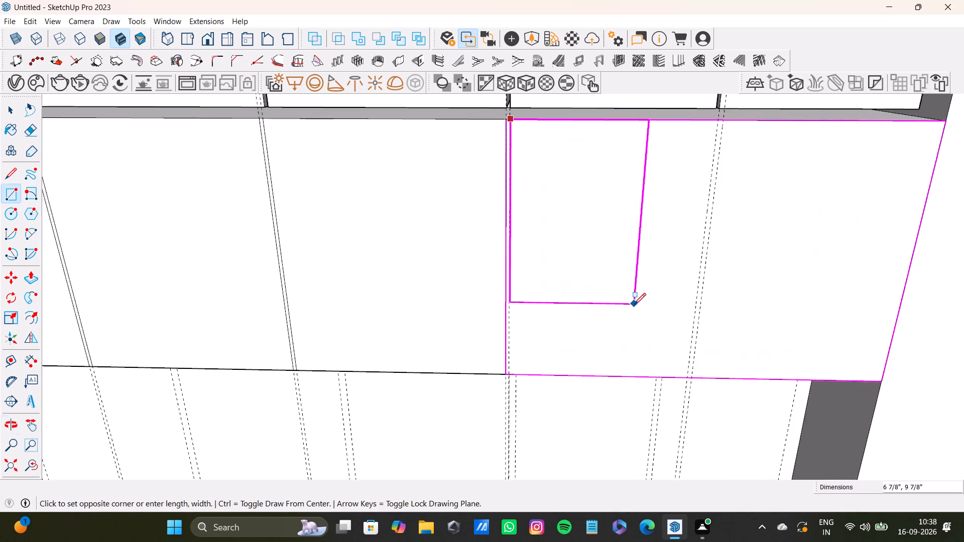
scroll(634, 305, "up", 4)
middle_click_drag(650, 336, 634, 278)
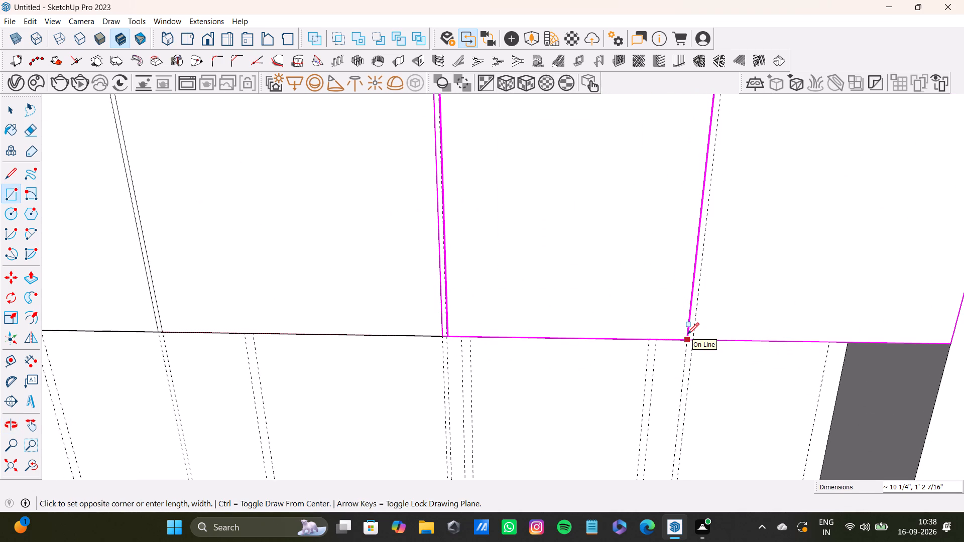
left_click(687, 334)
Draw the sixth rectangle, about 10 3/4" by 1' 2 7/16", from the fifth gap's far guide to the overhead box's lower end corner.
scroll(609, 301, "down", 5)
middle_click_drag(607, 257, 501, 326, "shift")
scroll(581, 192, "up", 7)
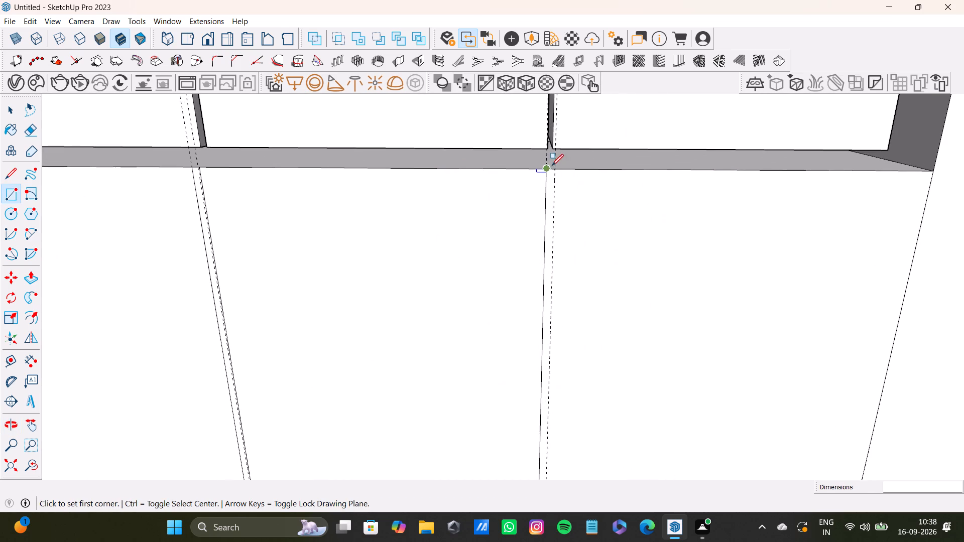
left_click(555, 171)
scroll(614, 277, "down", 3)
middle_click_drag(665, 323, 599, 130, "shift")
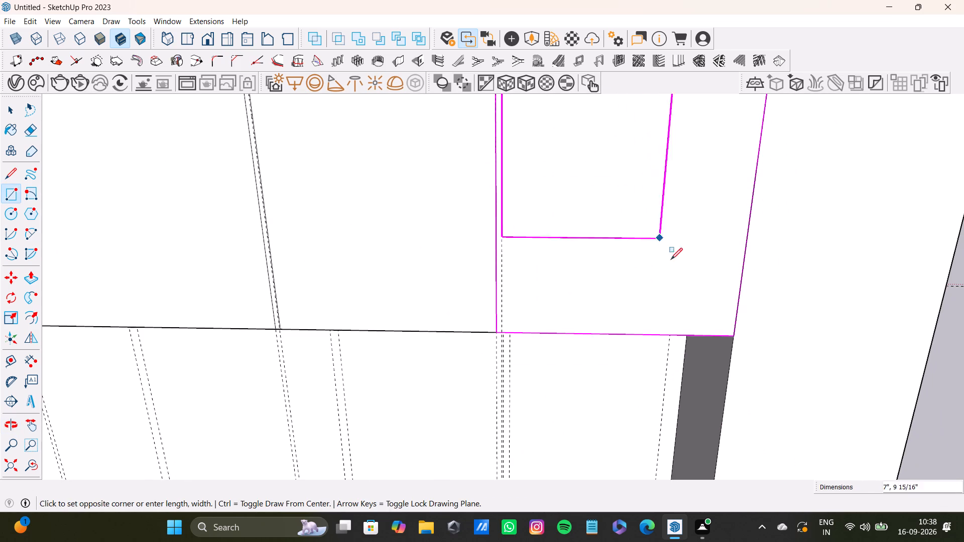
left_click(736, 335)
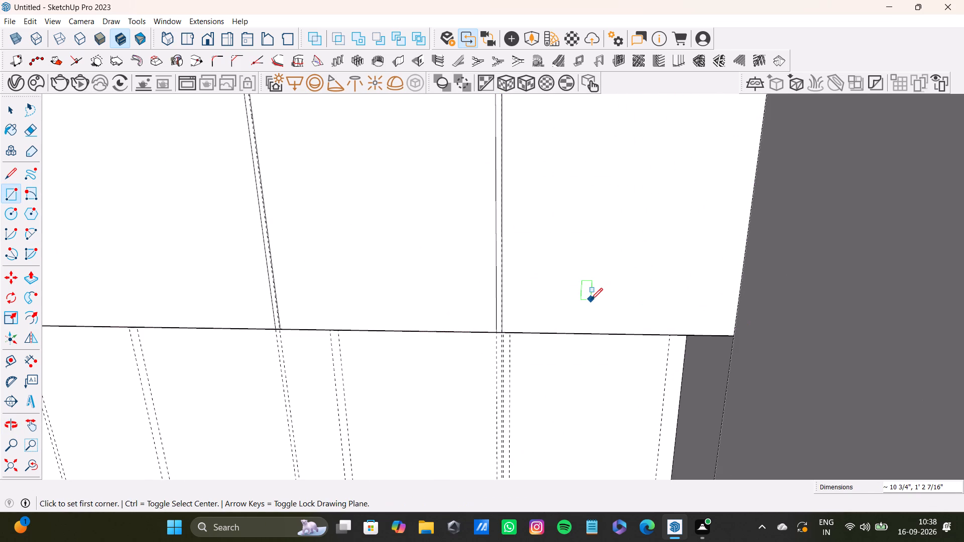
key("space")
Delete the rectangular face on the small middle room's outer wall to open up the window.
scroll(589, 297, "down", 14)
middle_click_drag(582, 303, 582, 307)
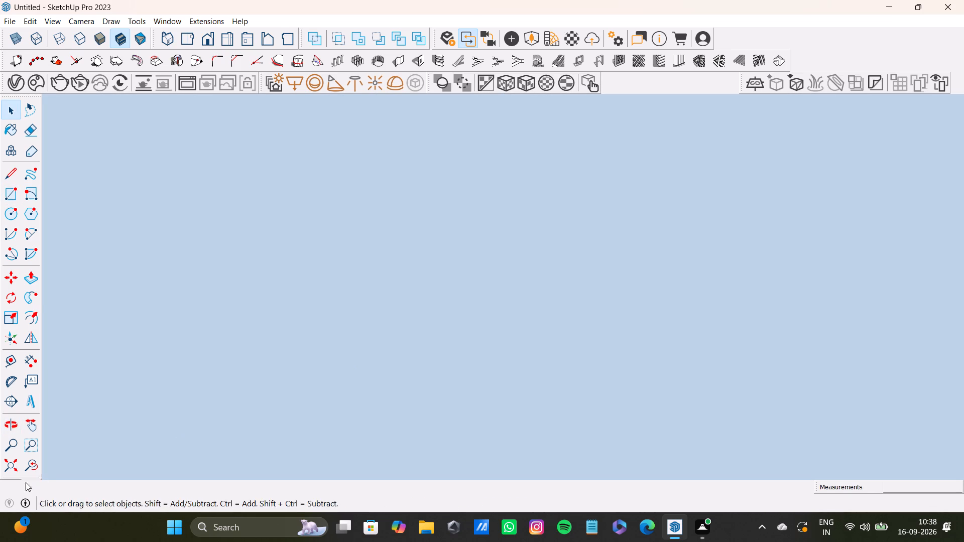
left_click(35, 472)
left_click(12, 463)
middle_click_drag(368, 363, 677, 370)
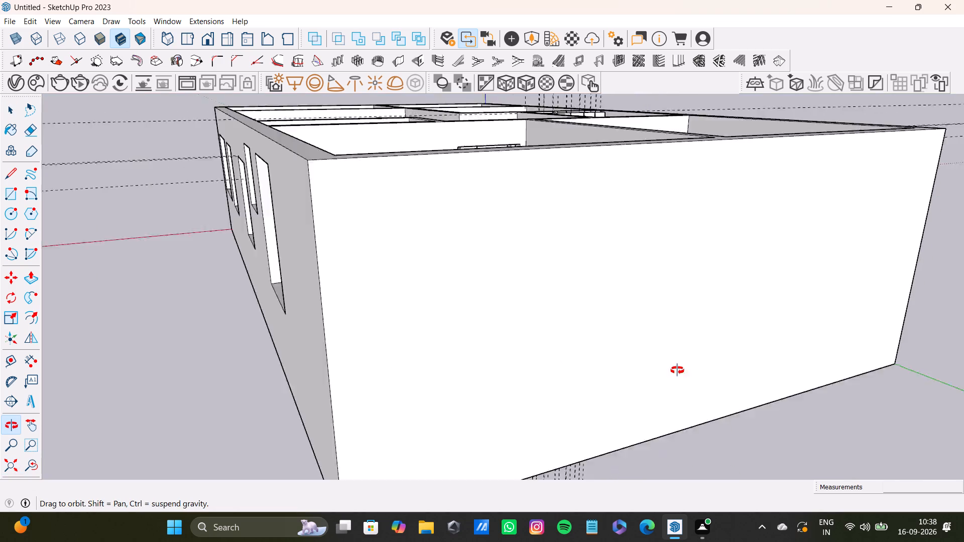
middle_click_drag(677, 370, 759, 508)
scroll(489, 227, "down", 10)
middle_click_drag(493, 199, 493, 200, "shift")
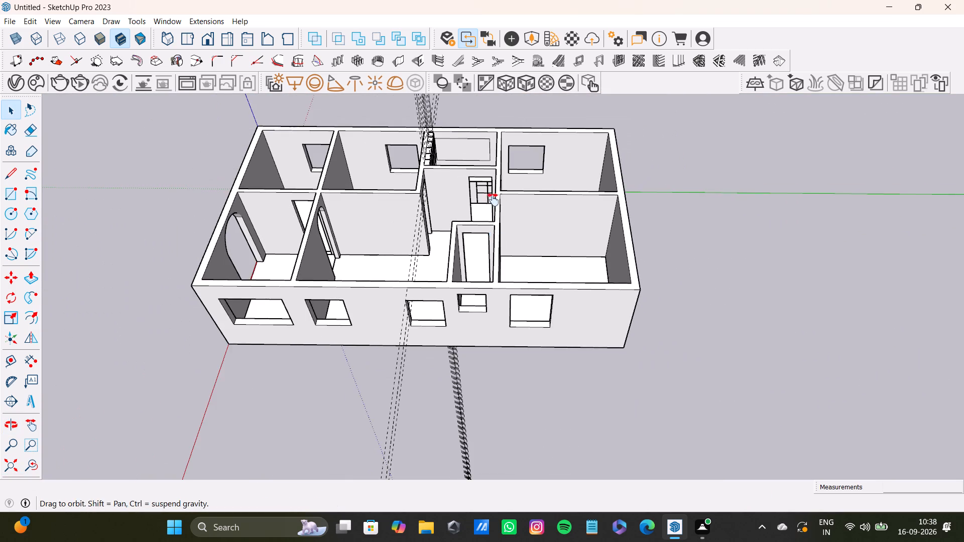
middle_click_drag(493, 200, 489, 291, "shift")
scroll(489, 291, "up", 8)
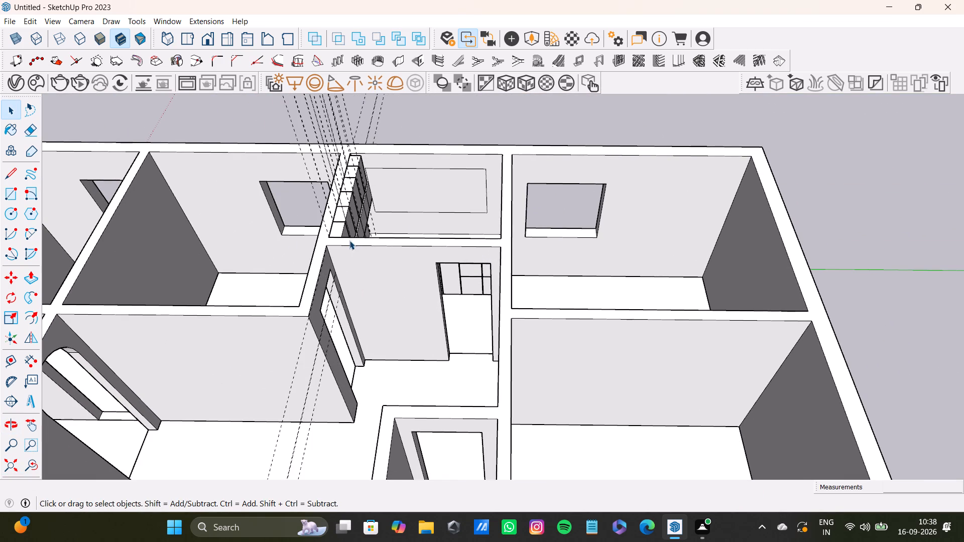
middle_click_drag(454, 225, 334, 246)
left_click(473, 153)
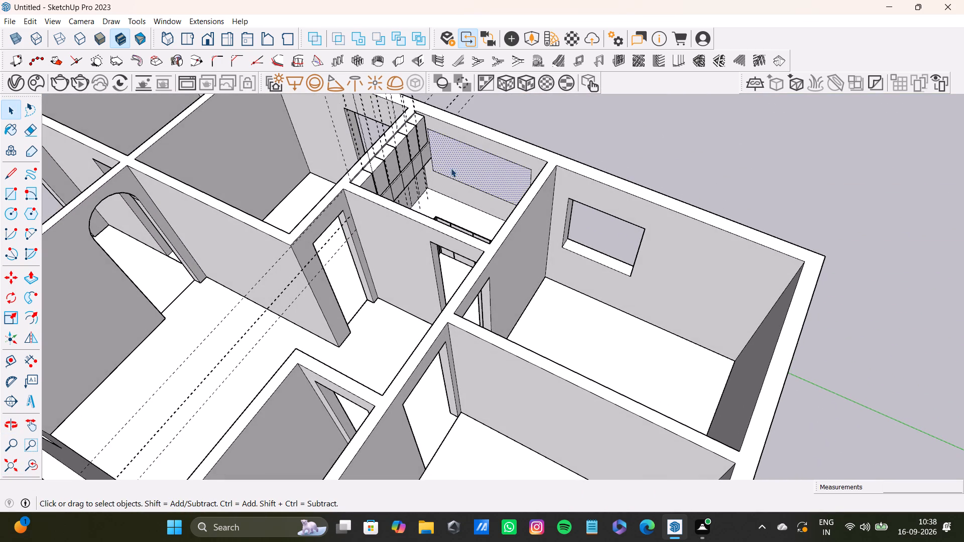
key("Delete")
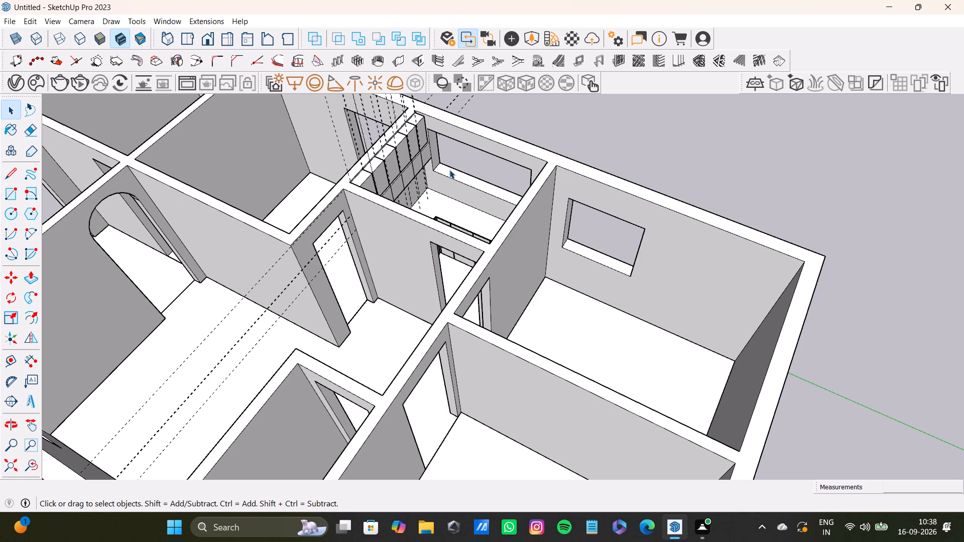
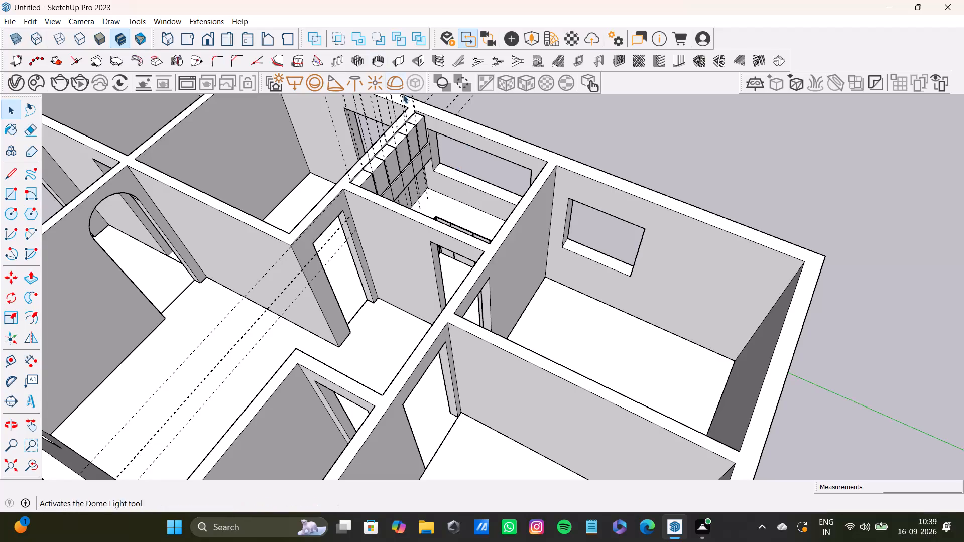
Offset the outline of the first panel on the overhead box's front inward to form an inner frame.
scroll(431, 146, "up", 10)
middle_click_drag(612, 216, 320, 159)
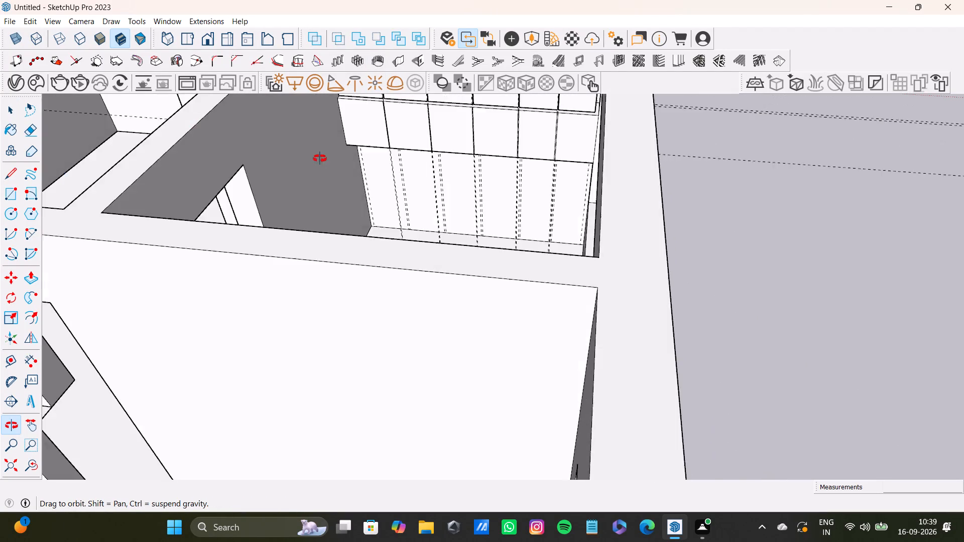
middle_click_drag(320, 159, 327, 156)
middle_click_drag(353, 132, 396, 254, "shift")
scroll(396, 240, "up", 7)
scroll(472, 247, "up", 9)
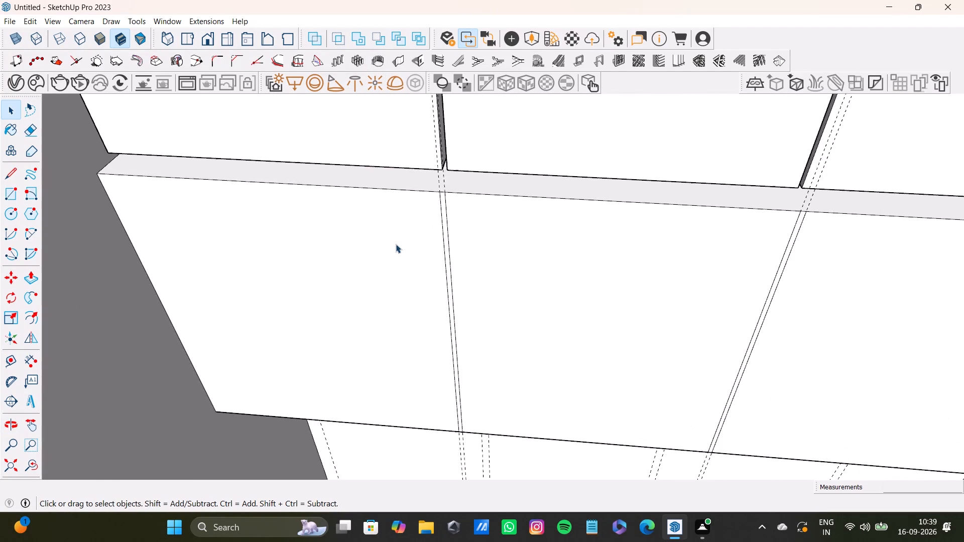
scroll(396, 244, "up", 4)
middle_click_drag(396, 244, 413, 155)
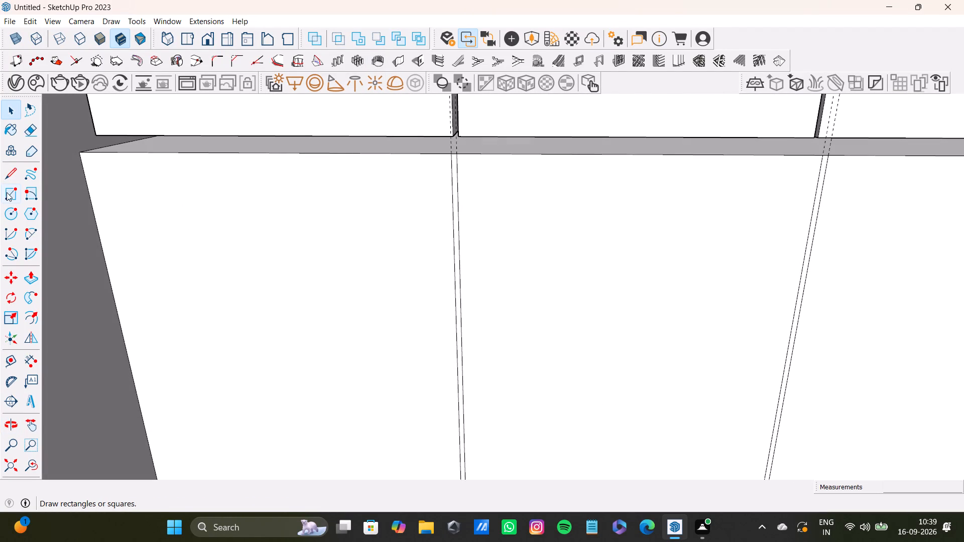
scroll(231, 272, "down", 5)
middle_click_drag(274, 278, 287, 179, "shift")
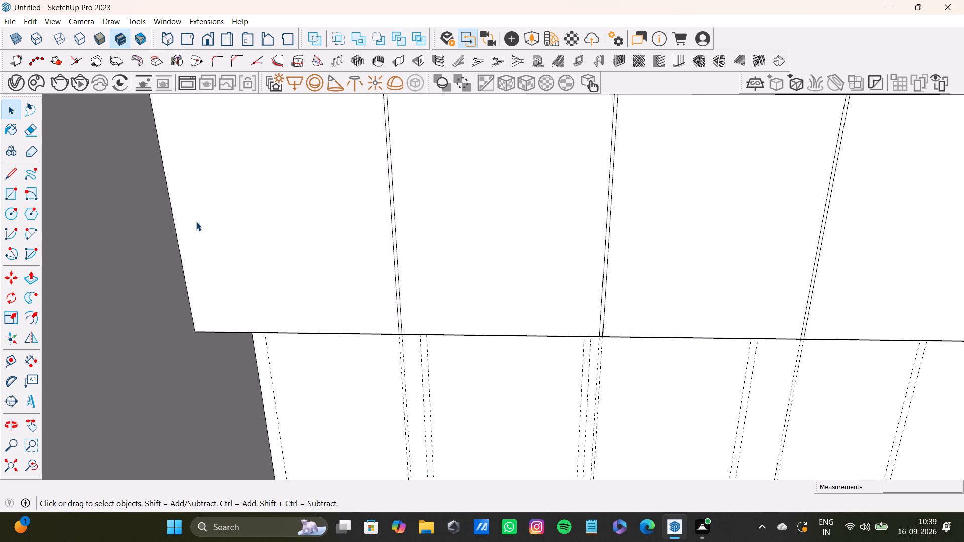
left_click(225, 210)
key("f")
left_click(240, 219)
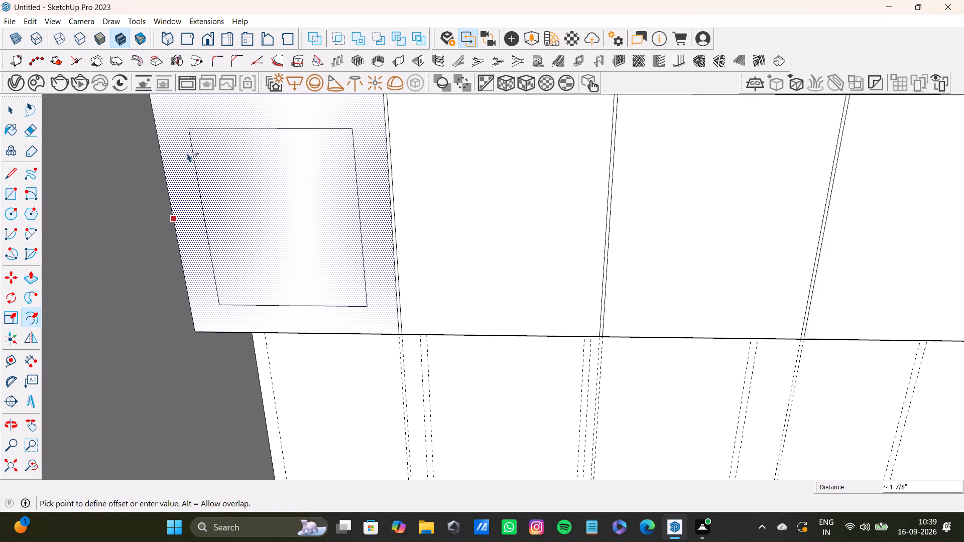
left_click(169, 135)
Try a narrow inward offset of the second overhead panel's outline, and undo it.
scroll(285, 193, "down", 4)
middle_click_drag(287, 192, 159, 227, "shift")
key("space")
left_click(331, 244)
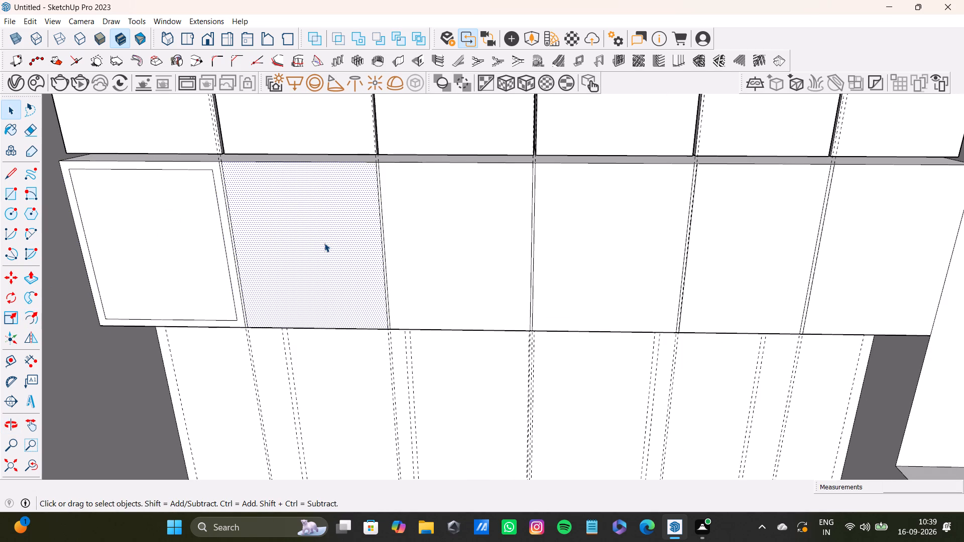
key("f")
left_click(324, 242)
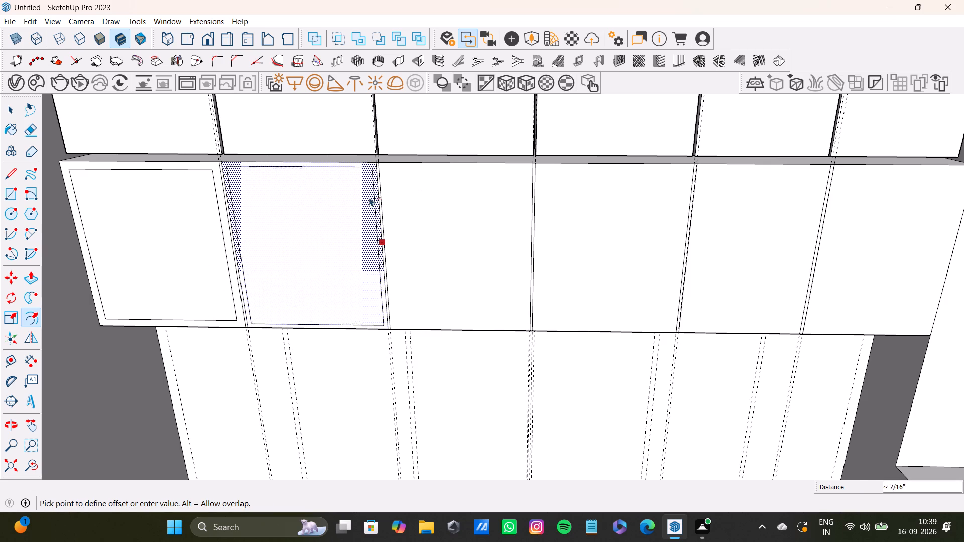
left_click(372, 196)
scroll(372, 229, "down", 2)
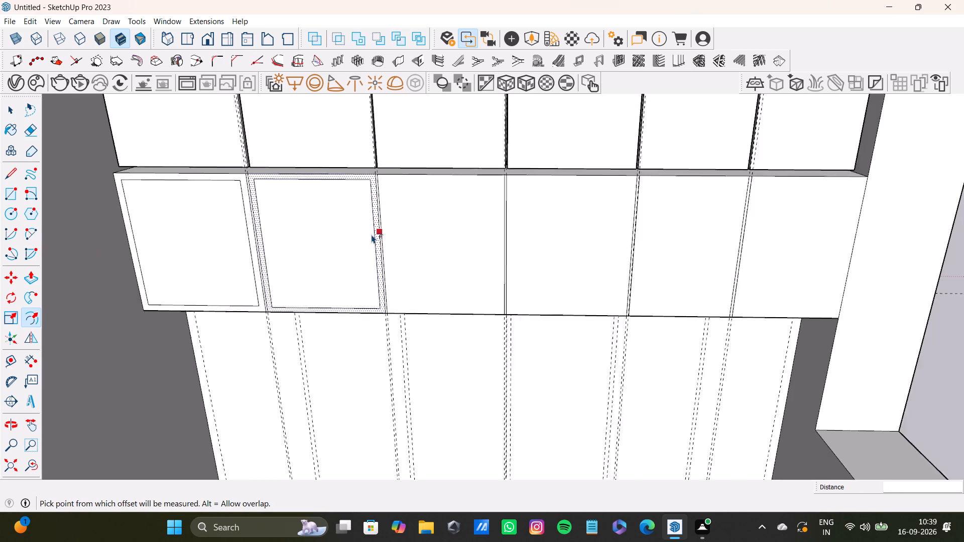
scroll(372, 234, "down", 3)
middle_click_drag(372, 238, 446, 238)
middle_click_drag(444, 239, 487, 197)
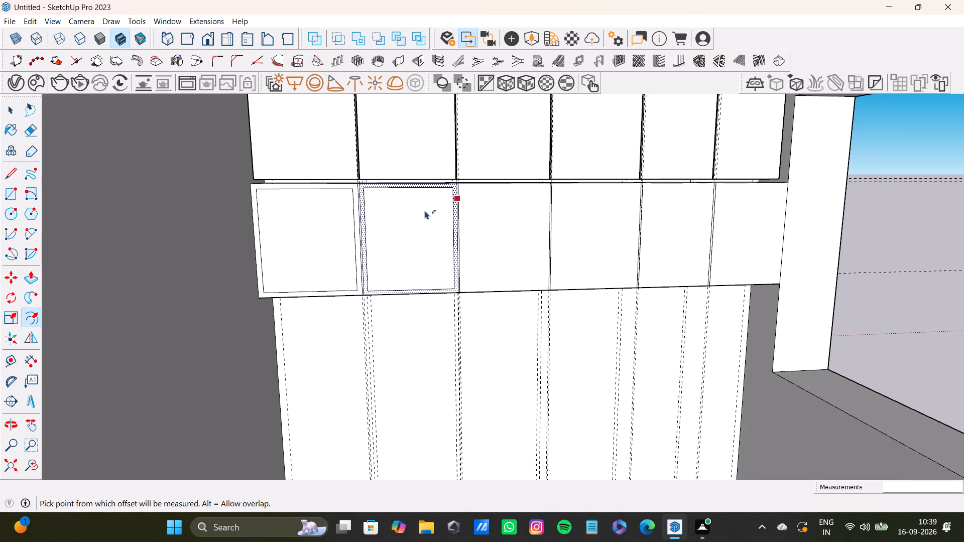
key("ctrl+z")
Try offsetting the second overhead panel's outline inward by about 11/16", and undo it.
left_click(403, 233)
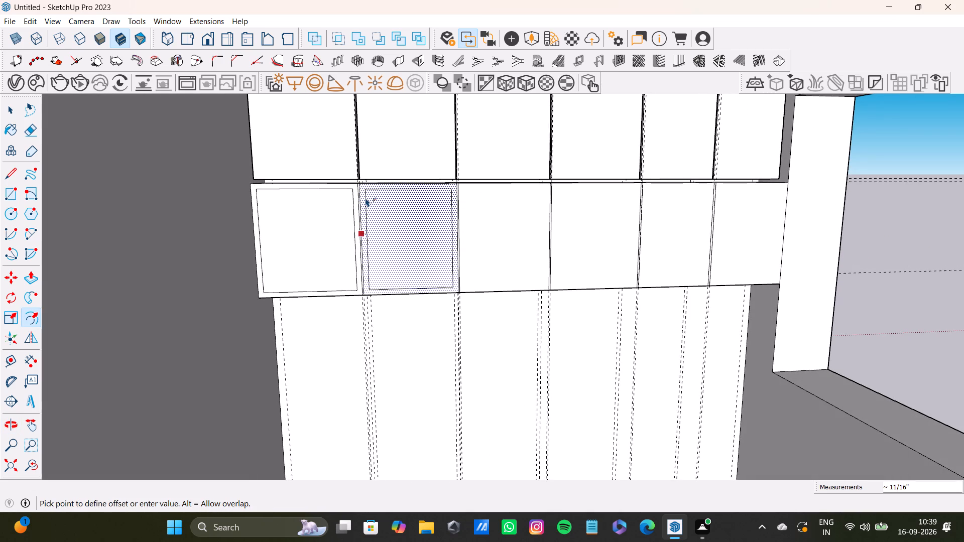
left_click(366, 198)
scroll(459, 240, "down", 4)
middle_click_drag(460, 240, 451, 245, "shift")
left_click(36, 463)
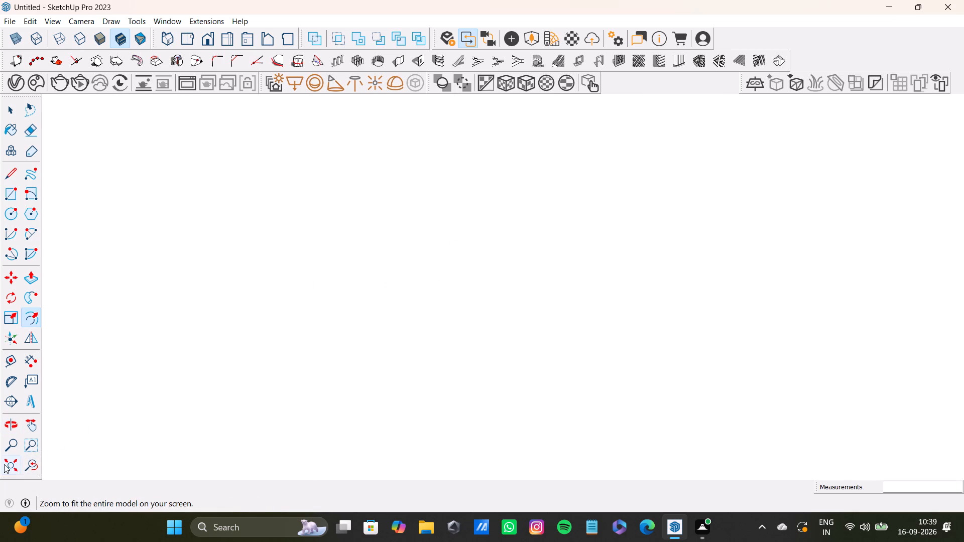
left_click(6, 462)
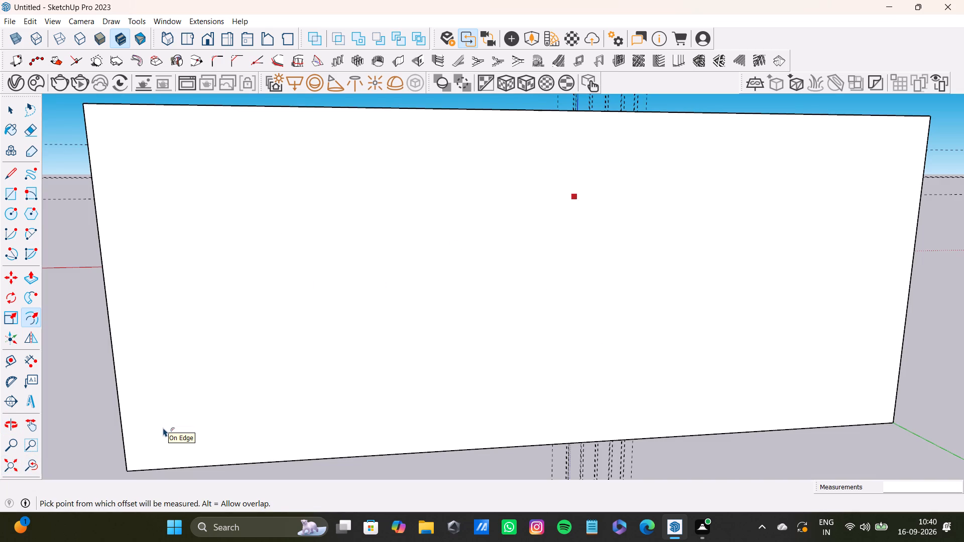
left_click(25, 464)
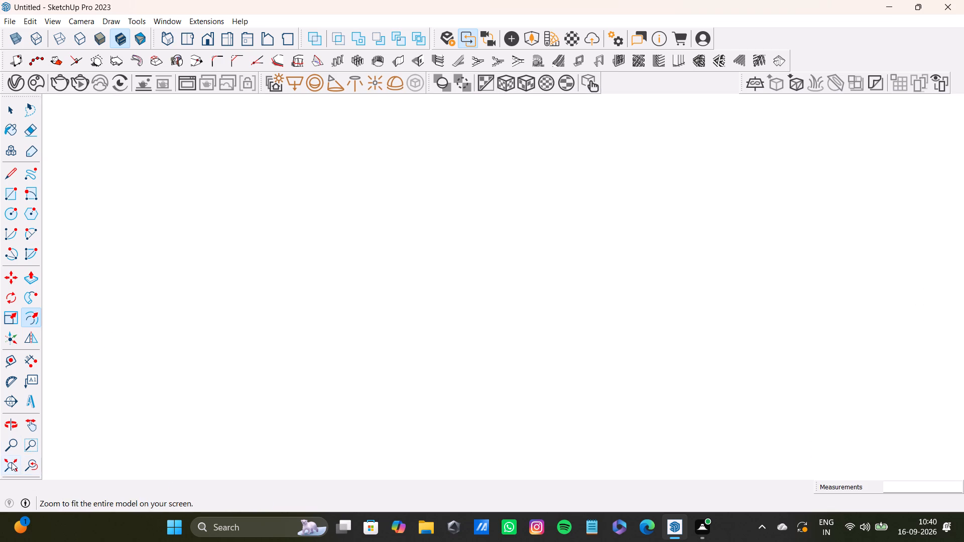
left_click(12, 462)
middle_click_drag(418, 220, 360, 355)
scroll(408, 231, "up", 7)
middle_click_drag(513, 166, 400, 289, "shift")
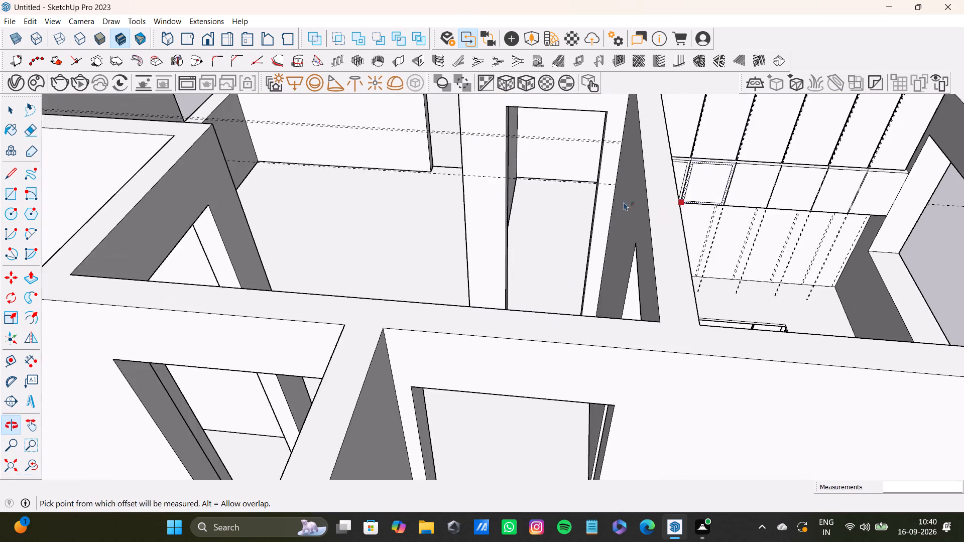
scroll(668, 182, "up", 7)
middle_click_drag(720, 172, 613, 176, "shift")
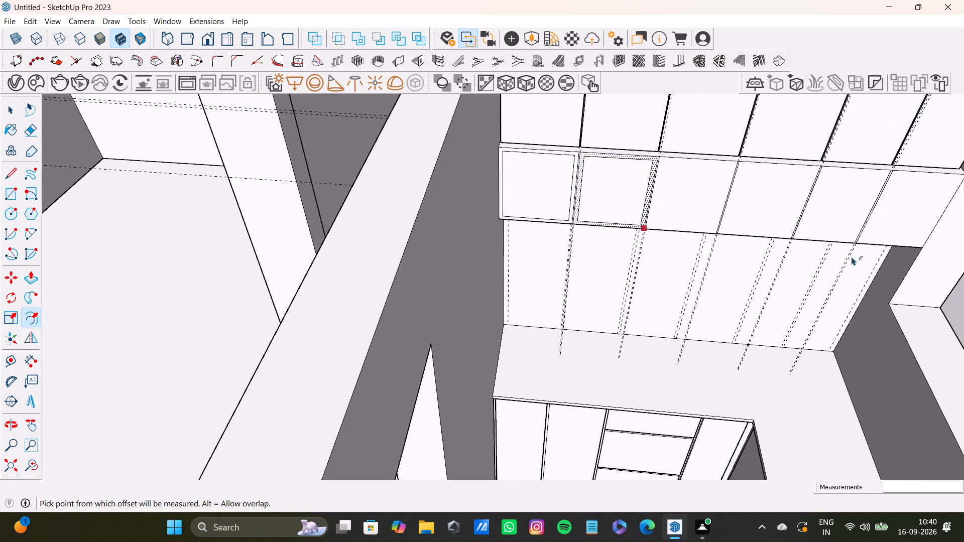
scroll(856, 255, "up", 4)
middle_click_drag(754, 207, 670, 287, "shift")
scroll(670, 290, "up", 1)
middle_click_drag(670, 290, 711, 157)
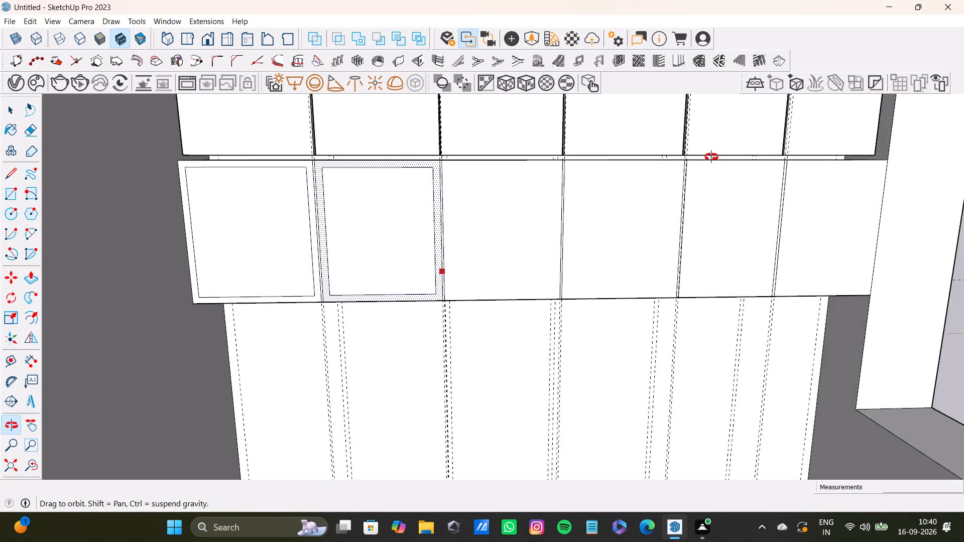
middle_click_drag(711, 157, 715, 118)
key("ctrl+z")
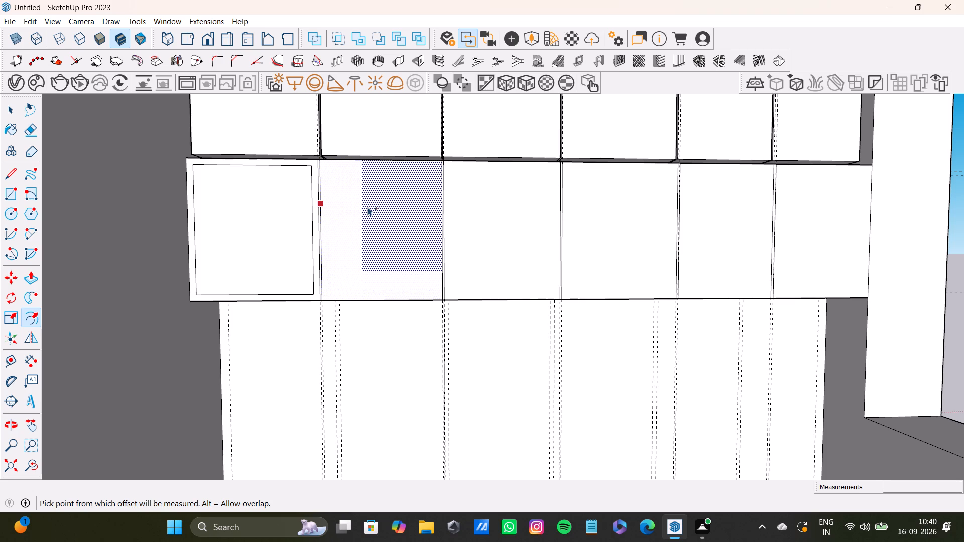
Offset the outline of the overhead box's second panel inward by about 13/16".
left_click(368, 207)
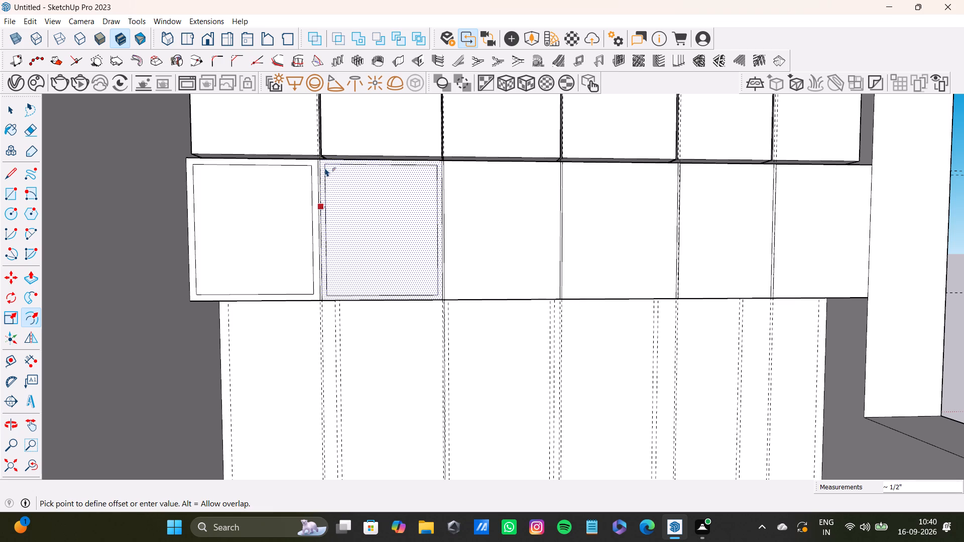
left_click(327, 170)
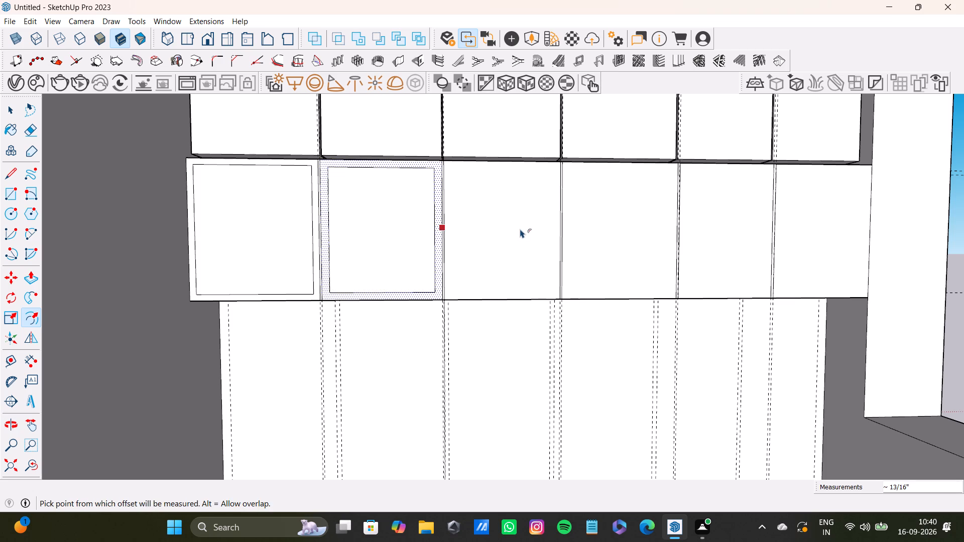
Offset the outline of the overhead box's third panel inward by about 3/4".
middle_click_drag(520, 230, 490, 294)
key("space")
left_click(490, 252)
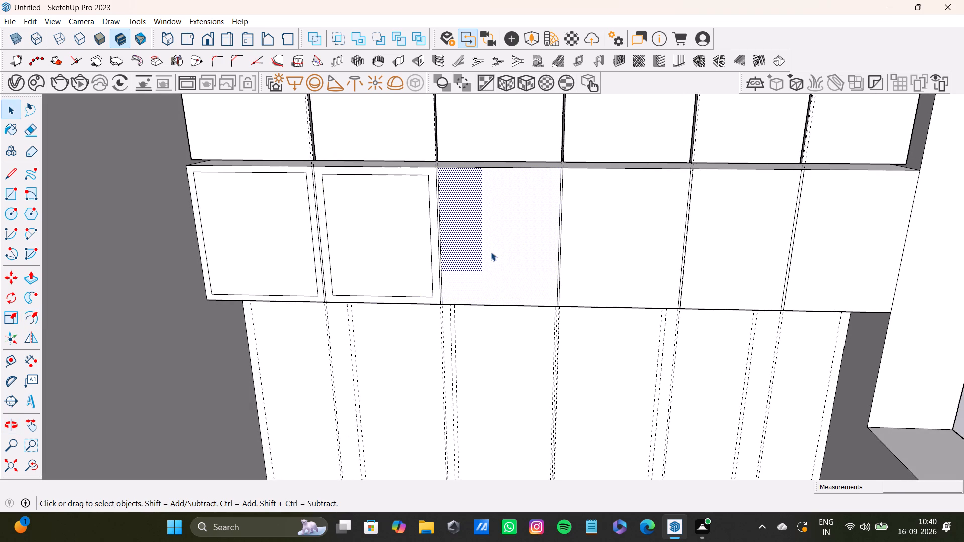
key("f")
left_click(488, 237)
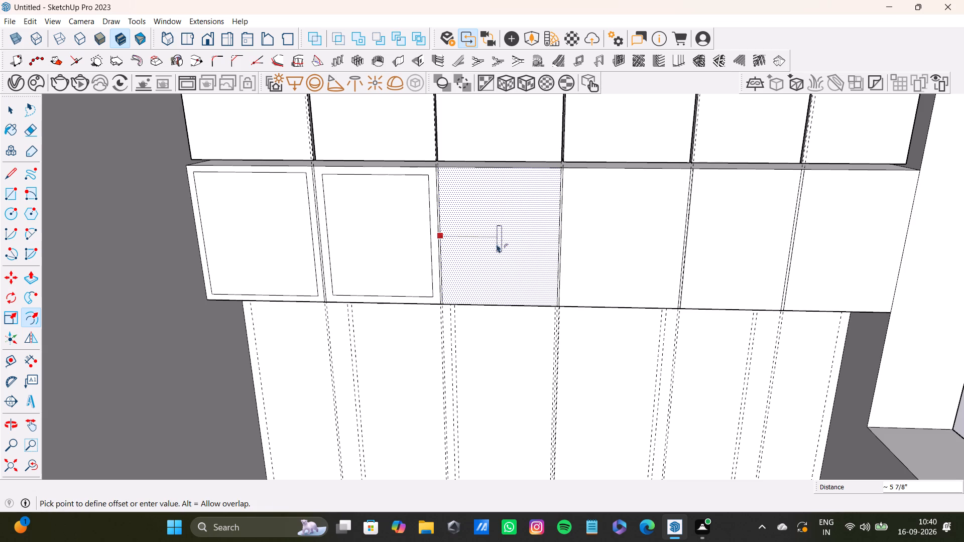
left_click(447, 234)
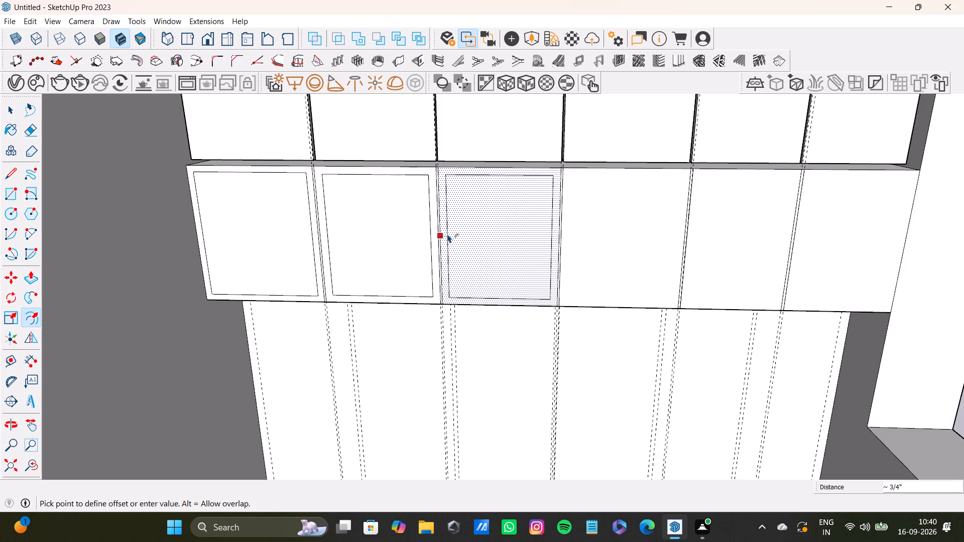
Offset the outline of the overhead box's fourth panel inward by about 11/16".
scroll(497, 260, "down", 7)
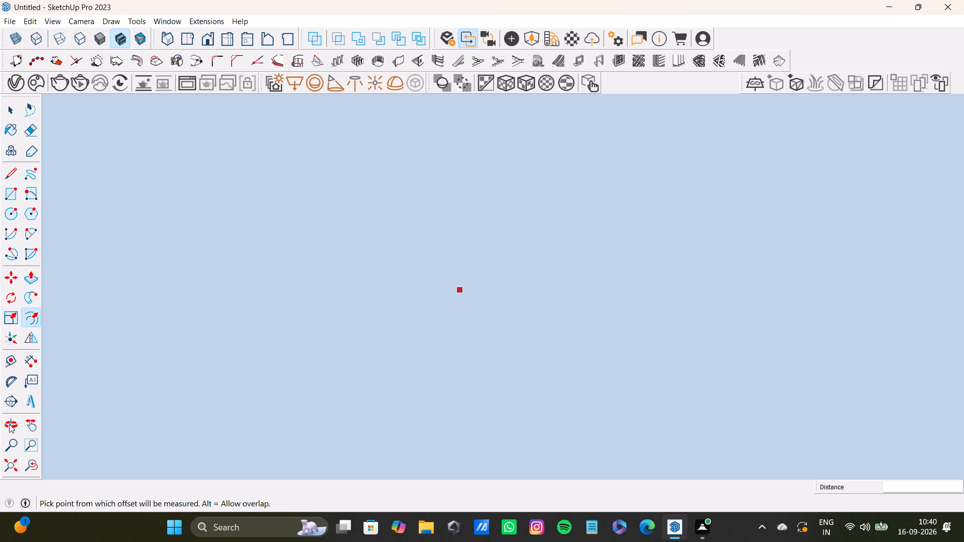
left_click(37, 465)
middle_click_drag(539, 218, 420, 269, "shift")
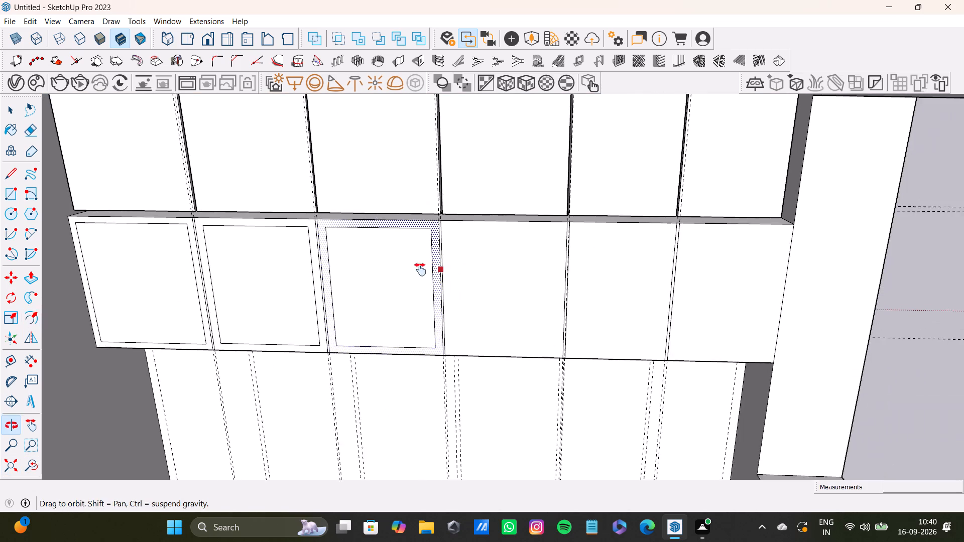
middle_click_drag(420, 269, 419, 271, "shift")
scroll(399, 281, "up", 4)
middle_click_drag(397, 277, 422, 234)
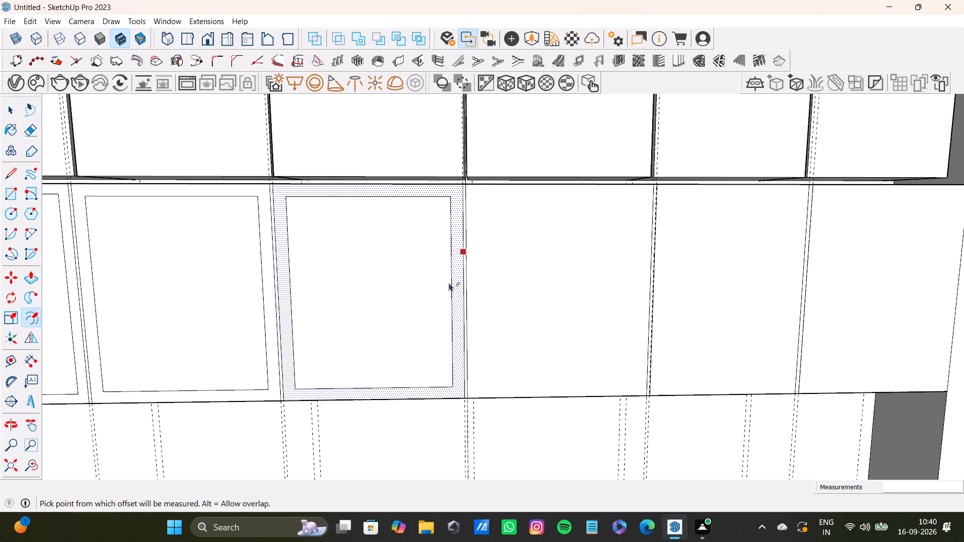
key("space")
left_click(564, 318)
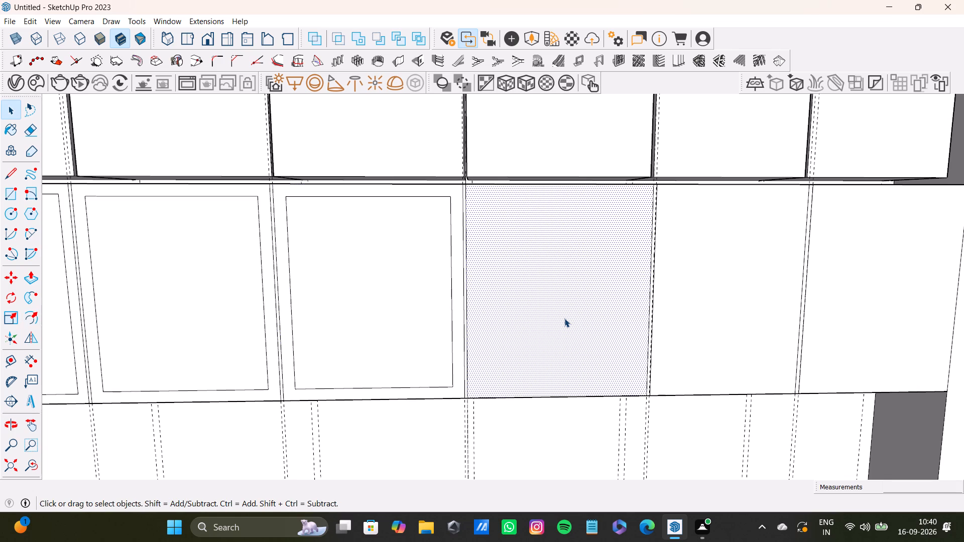
key("f")
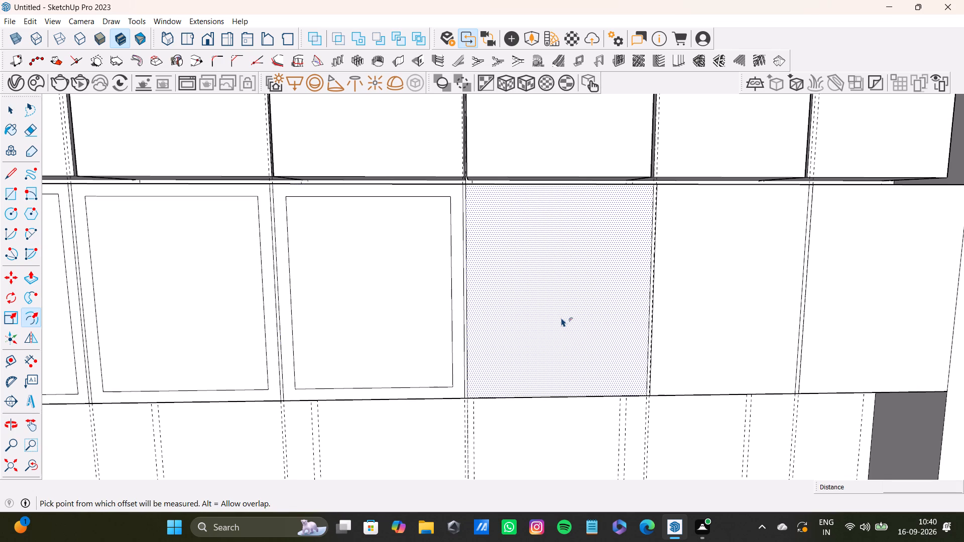
left_click(560, 318)
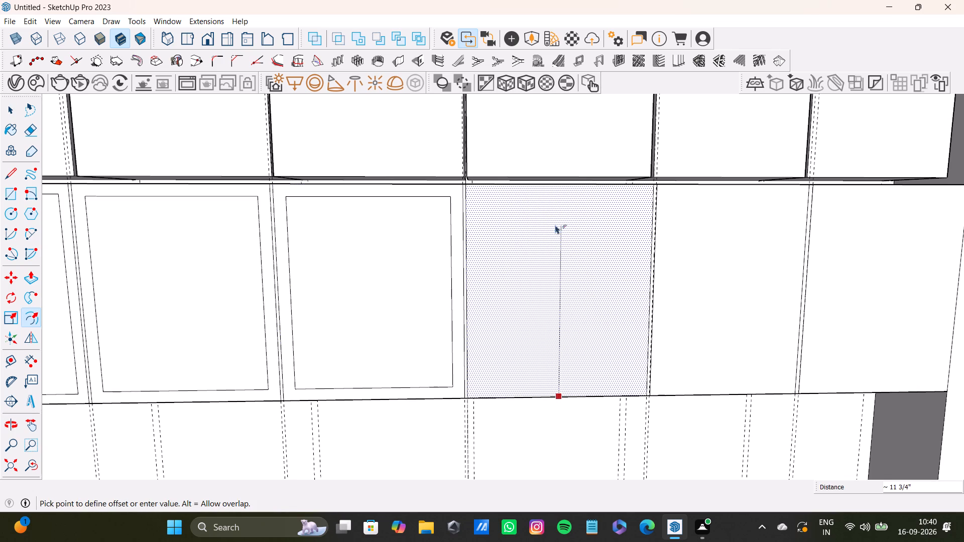
left_click(603, 386)
Offset the outline of the overhead box's fifth panel inward by about 15/16".
scroll(602, 380, "down", 5)
middle_click_drag(613, 365, 497, 392, "shift")
middle_click_drag(501, 389, 468, 402)
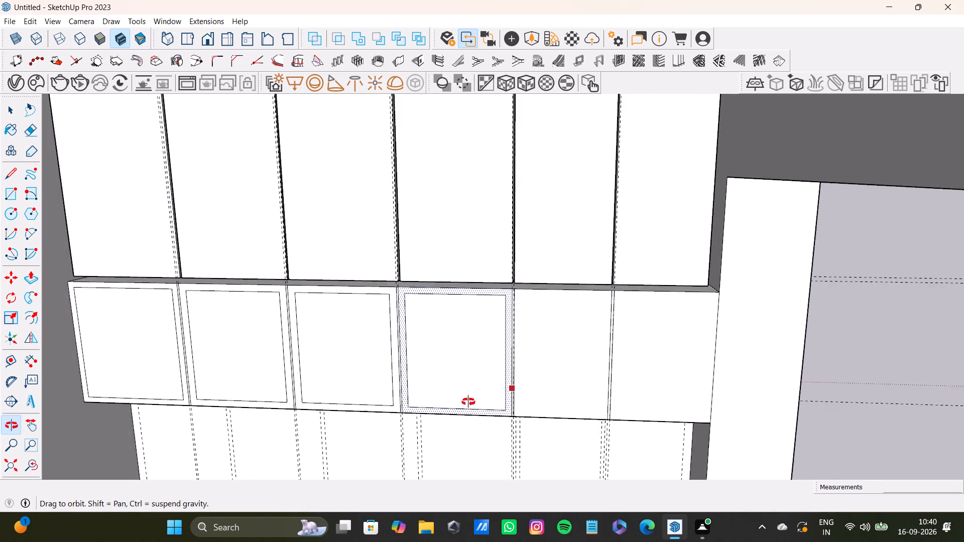
middle_click_drag(468, 402, 465, 376)
key("s")
key("space")
left_click(549, 341)
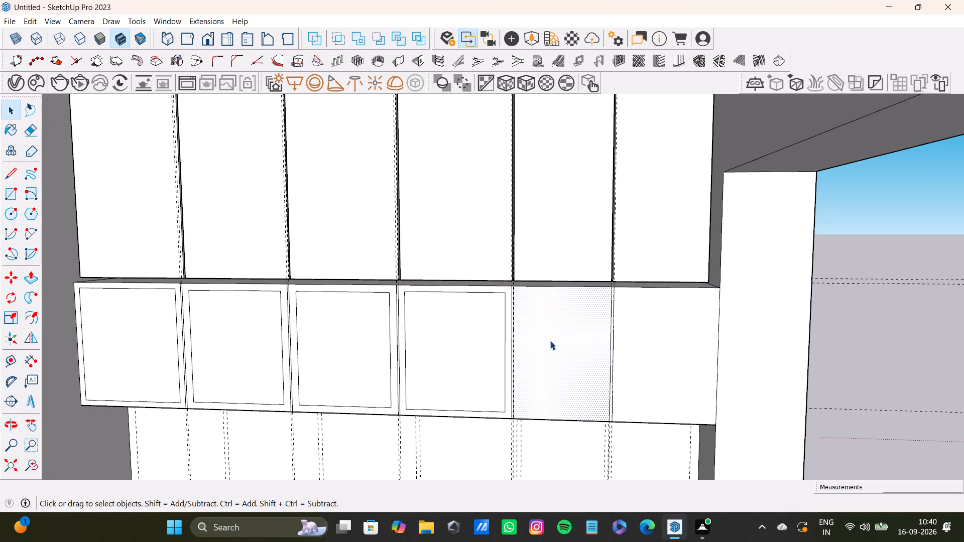
key("f")
left_click(550, 341)
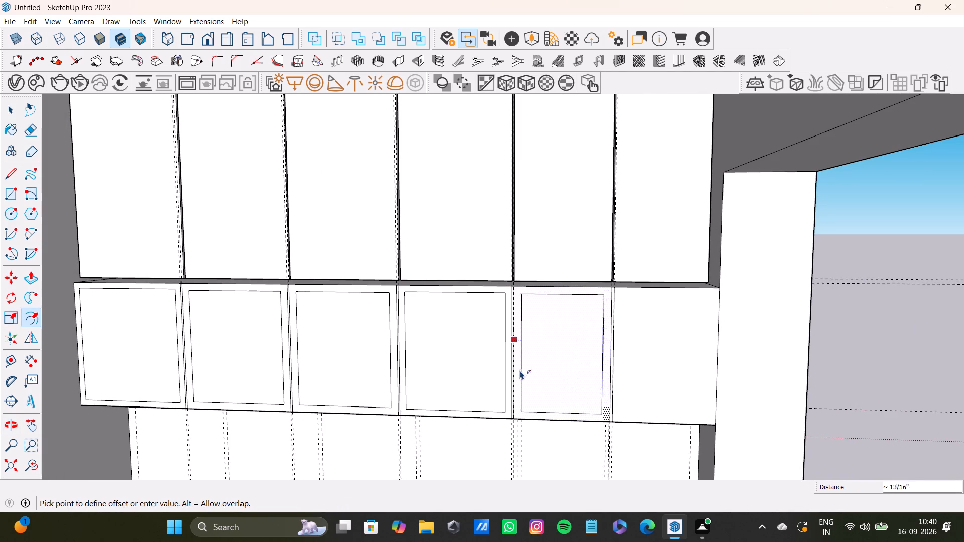
left_click(522, 375)
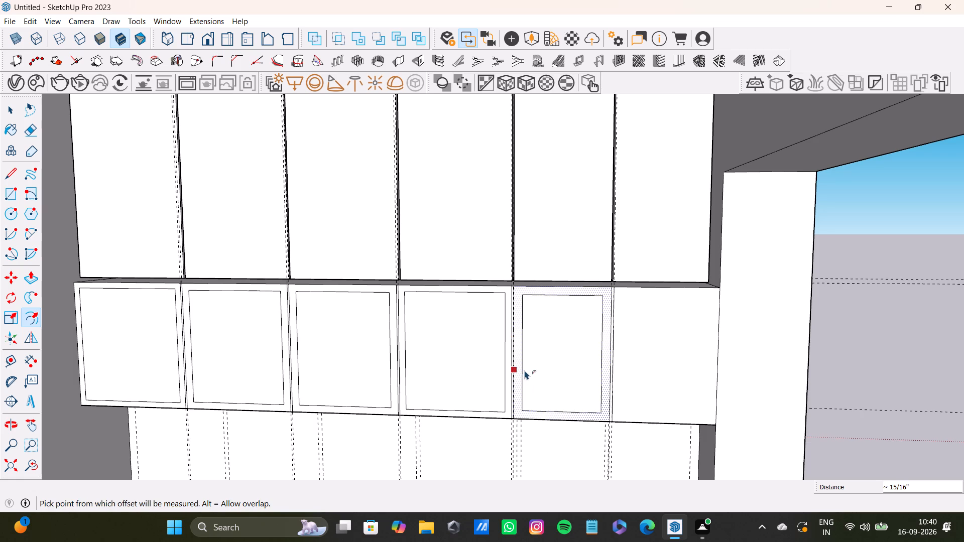
Offset the outline of the overhead box's sixth panel, at the window-side end, inward by about 1".
scroll(527, 378, "down", 3)
middle_click_drag(539, 375, 472, 339, "shift")
middle_click_drag(524, 375, 537, 385)
key("space")
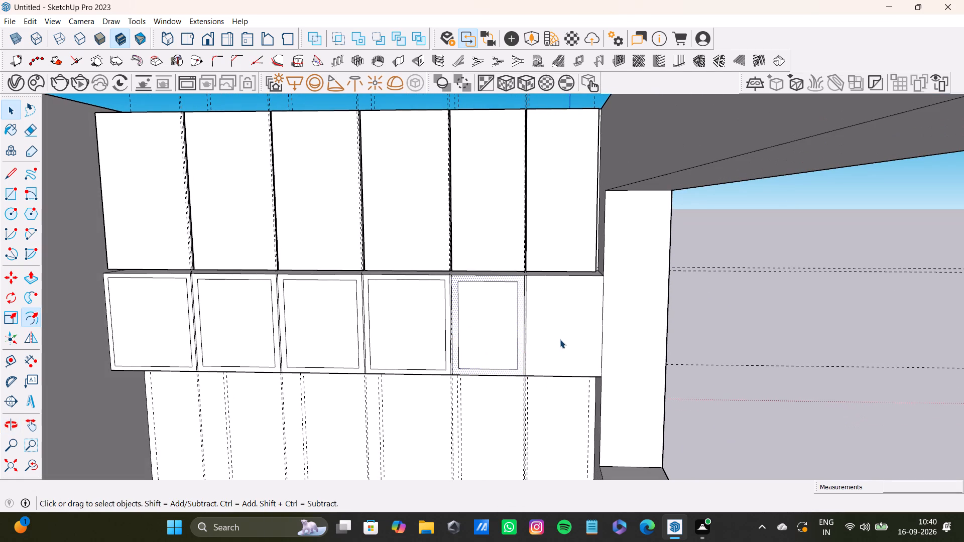
left_click(560, 339)
key("f")
left_click(561, 337)
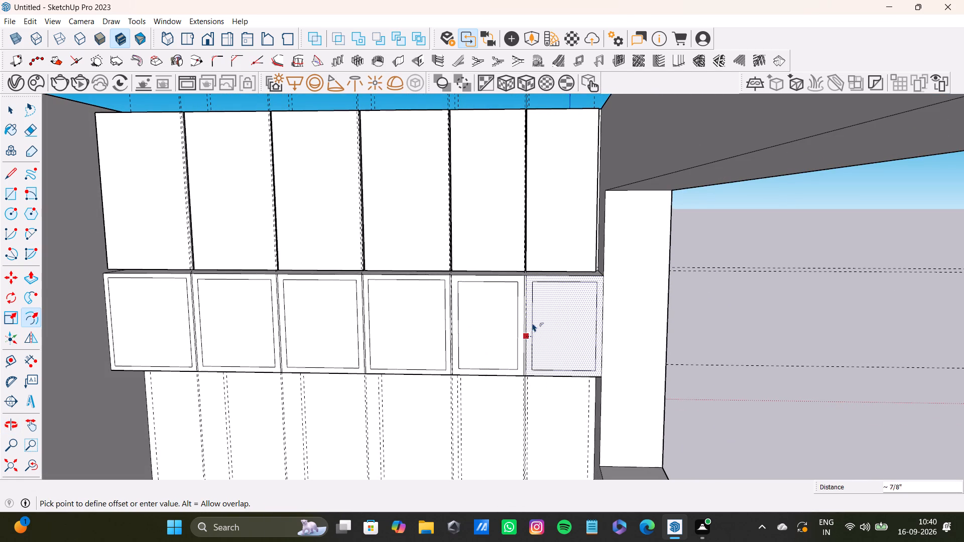
left_click(533, 318)
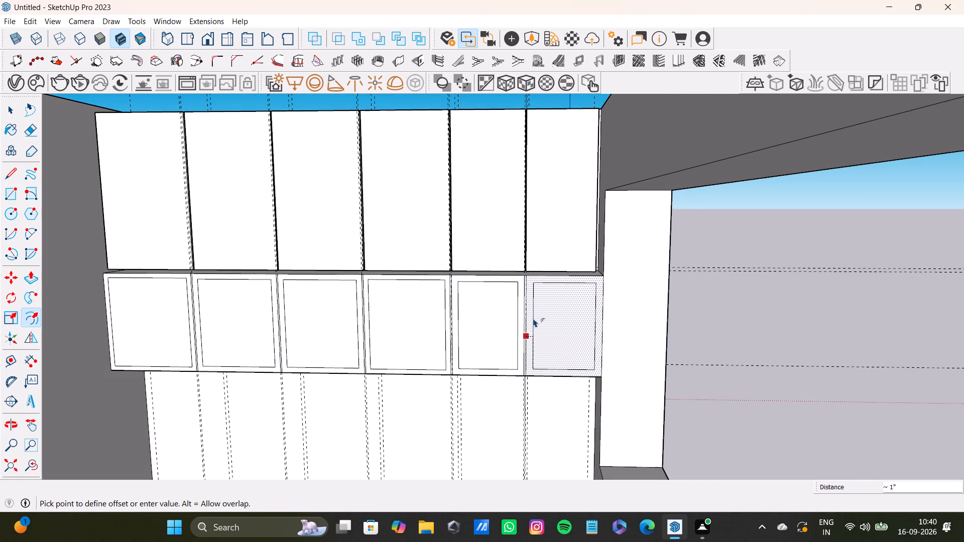
Undo the inset outlines on all six overhead box panels and the window opening made just before them.
key("space")
scroll(531, 334, "down", 4)
left_click(38, 464)
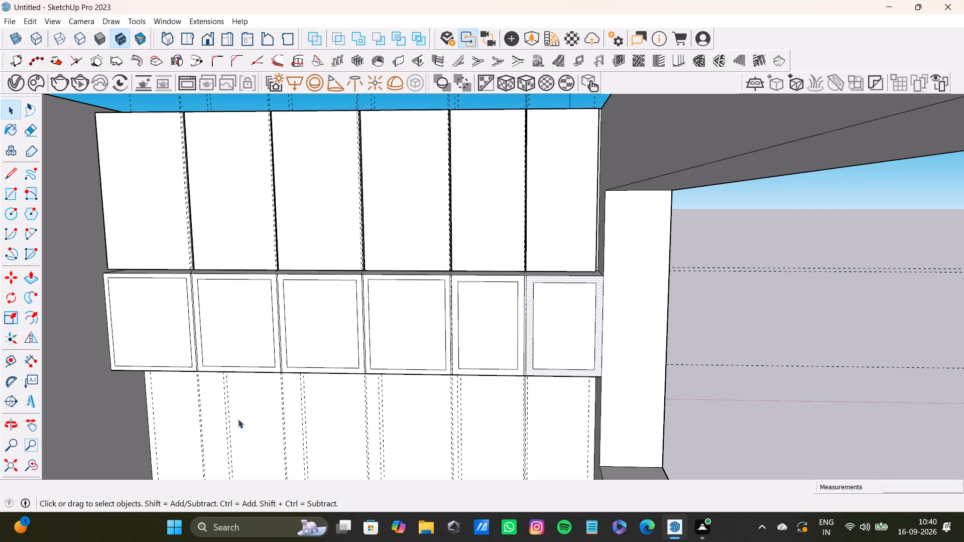
middle_click_drag(214, 310, 448, 302)
middle_click_drag(502, 313, 504, 280)
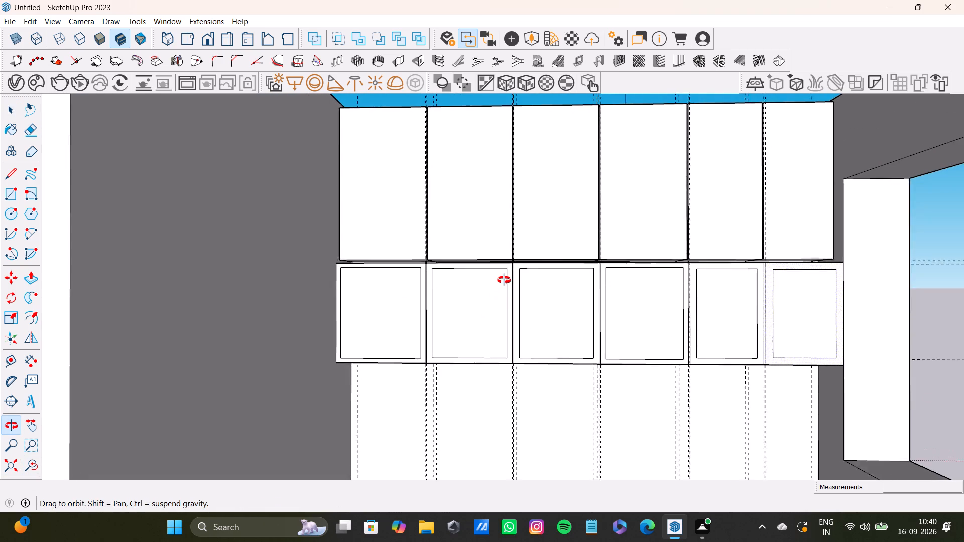
middle_click_drag(504, 280, 513, 267)
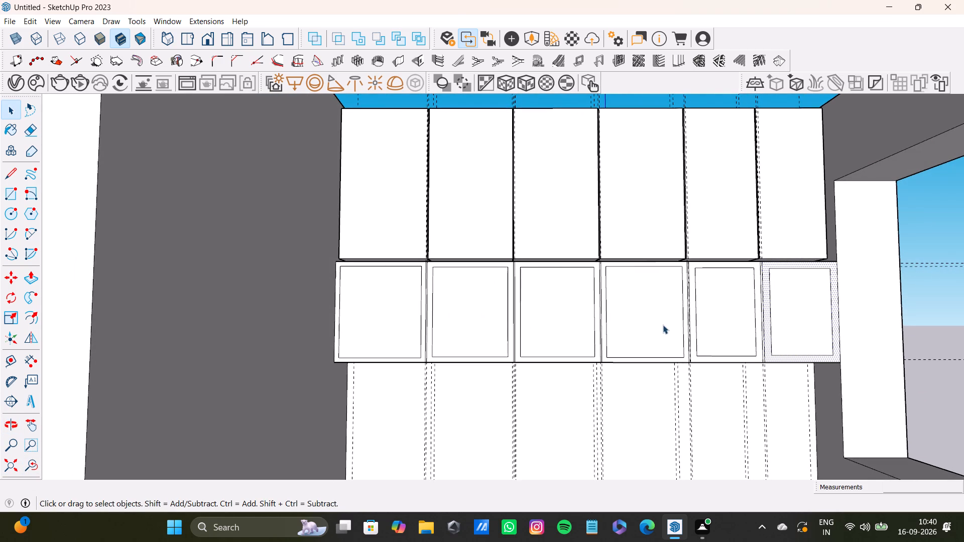
key("ctrl+z")
key("ctrl+z")
key("ctrl+z")
key("ctrl+z")
key("ctrl+z")
key("ctrl+z")
key("ctrl+z")
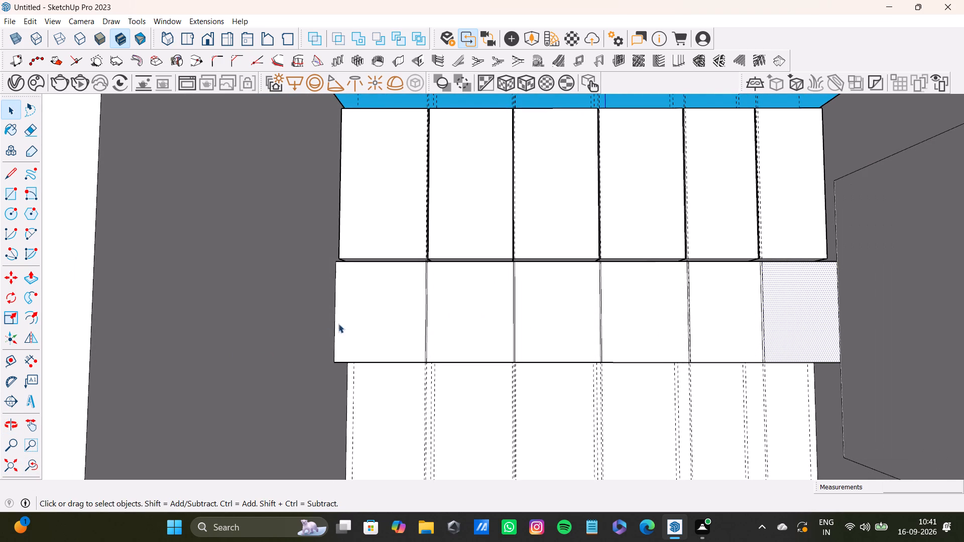
Push/Pull the underside of the first wall cabinet box, at the end away from the window, 5/16" down to the overhead box.
middle_click_drag(465, 296, 563, 377)
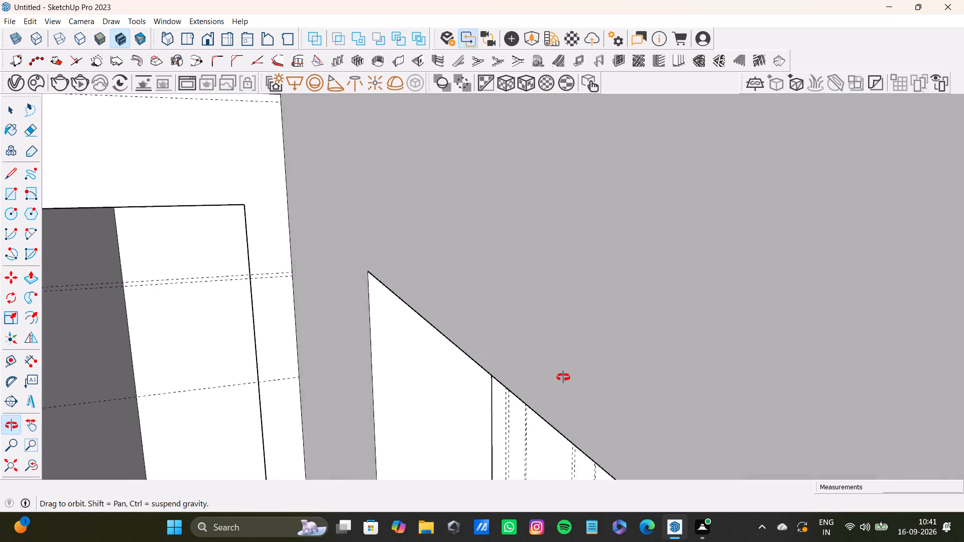
middle_click_drag(563, 377, 464, 388)
scroll(424, 298, "up", 12)
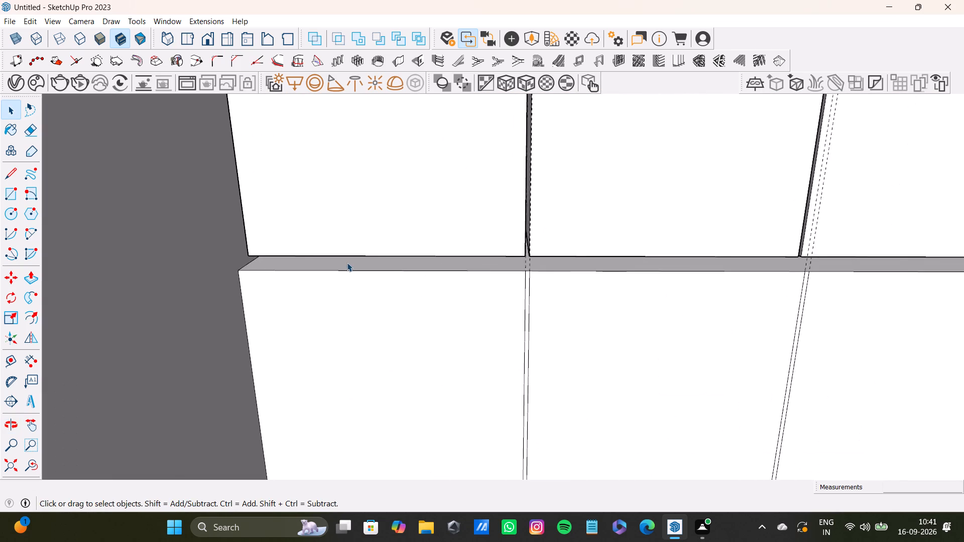
scroll(347, 262, "up", 3)
middle_click_drag(347, 258, 329, 211)
scroll(296, 242, "up", 3)
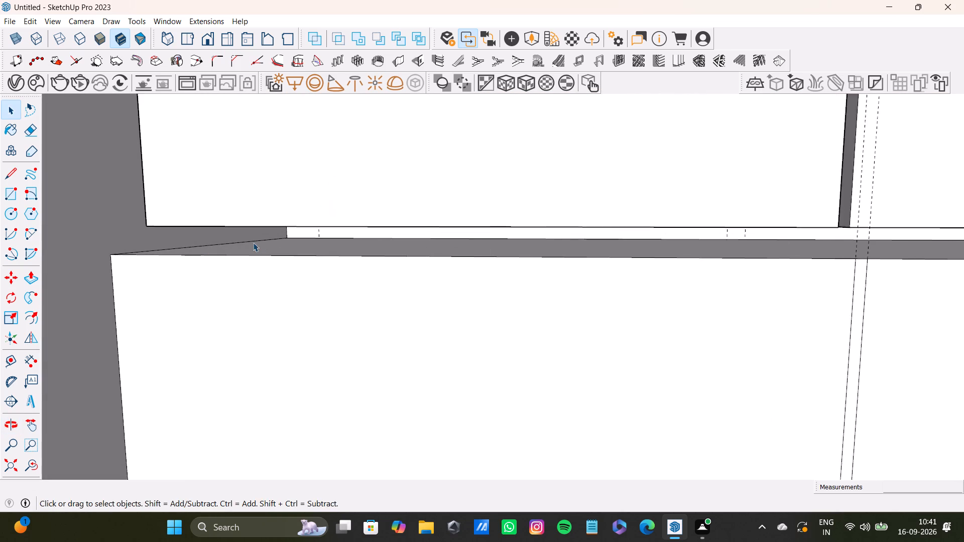
scroll(253, 242, "up", 5)
middle_click_drag(253, 242, 271, 235)
scroll(271, 235, "up", 1)
left_click(296, 204)
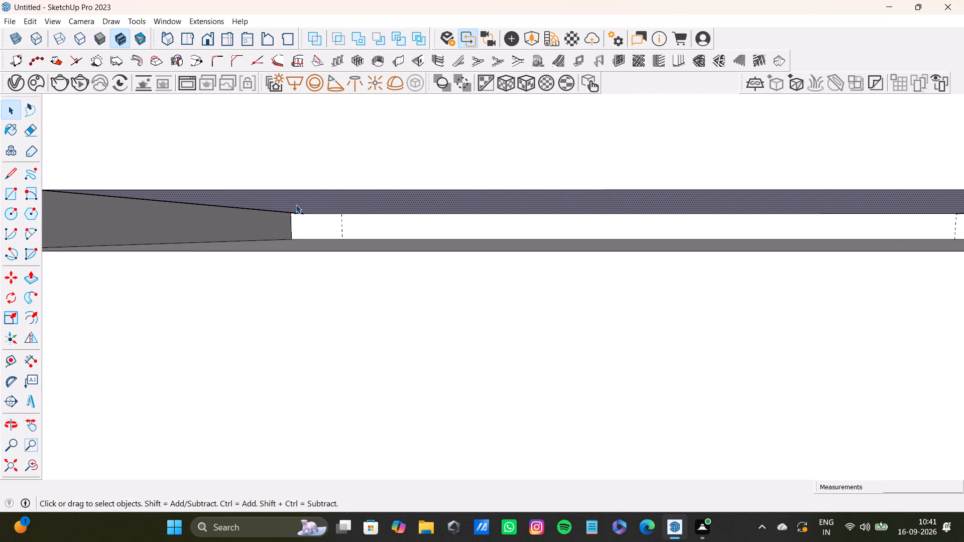
key("p")
left_click_drag(296, 204, 295, 230)
Push/Pull the underside of the second wall cabinet box 5/16" down to the top of the overhead box.
scroll(346, 257, "down", 7)
middle_click_drag(413, 235, 79, 258, "shift")
scroll(702, 232, "up", 3, "shift")
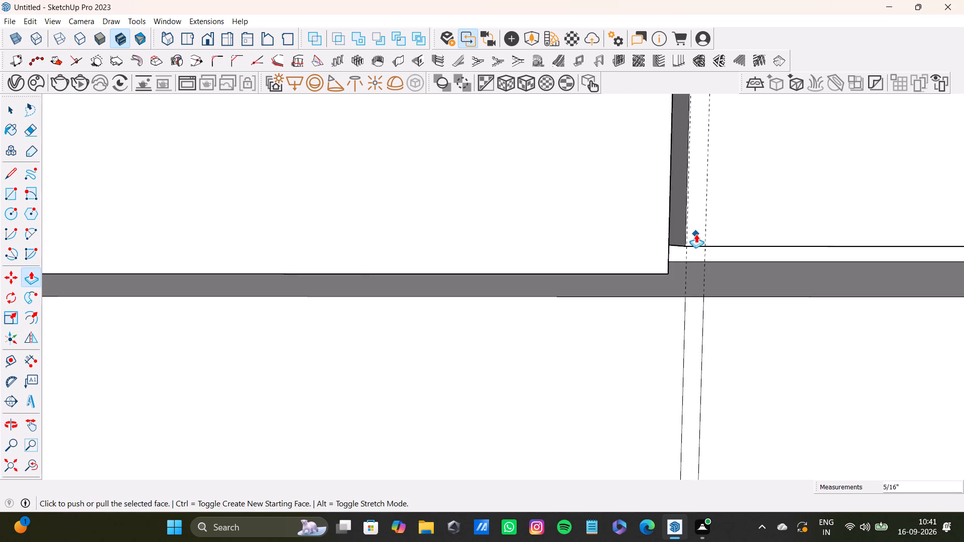
middle_click_drag(702, 229, 279, 227, "shift")
scroll(381, 280, "up", 3)
middle_click_drag(374, 266, 370, 193)
middle_click_drag(344, 176, 337, 220)
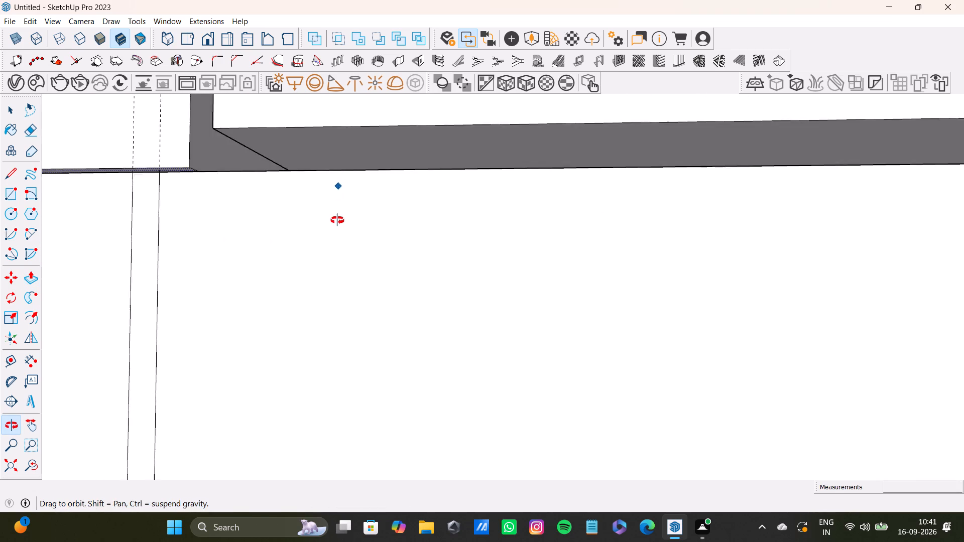
middle_click_drag(337, 220, 337, 235)
key("space")
left_click(296, 136)
key("p")
left_click_drag(298, 139, 265, 152)
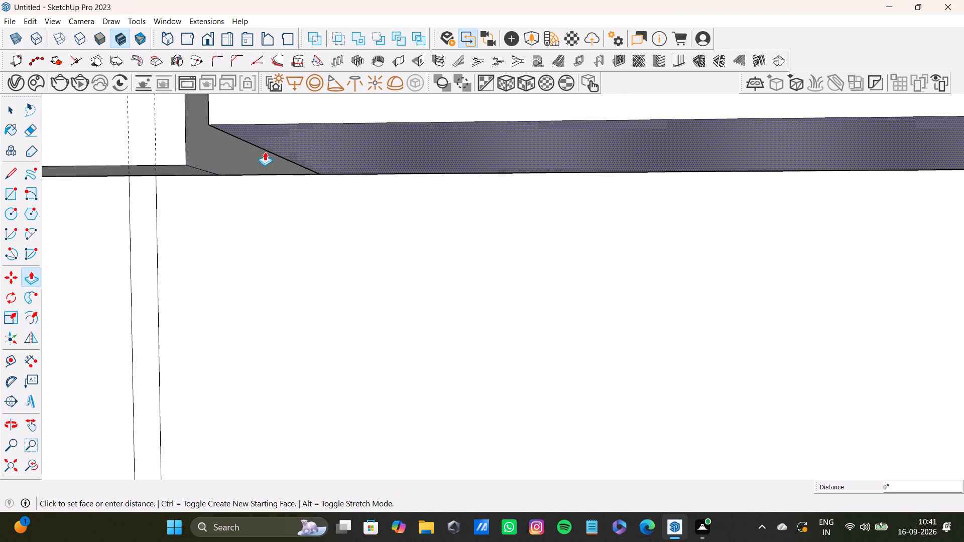
left_click_drag(265, 152, 190, 169)
Push/Pull the underside of the third wall cabinet box 5/16" down to the top of the overhead box.
scroll(331, 166, "down", 8)
middle_click_drag(524, 160, 107, 320, "shift")
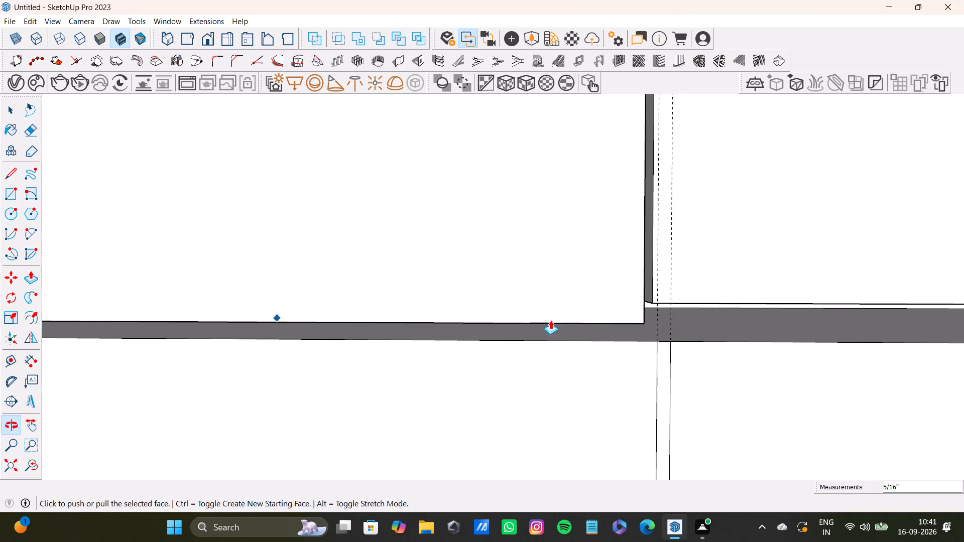
scroll(595, 319, "down", 3)
middle_click_drag(636, 313, 279, 334, "shift")
scroll(375, 334, "up", 7)
middle_click_drag(106, 347, 534, 345)
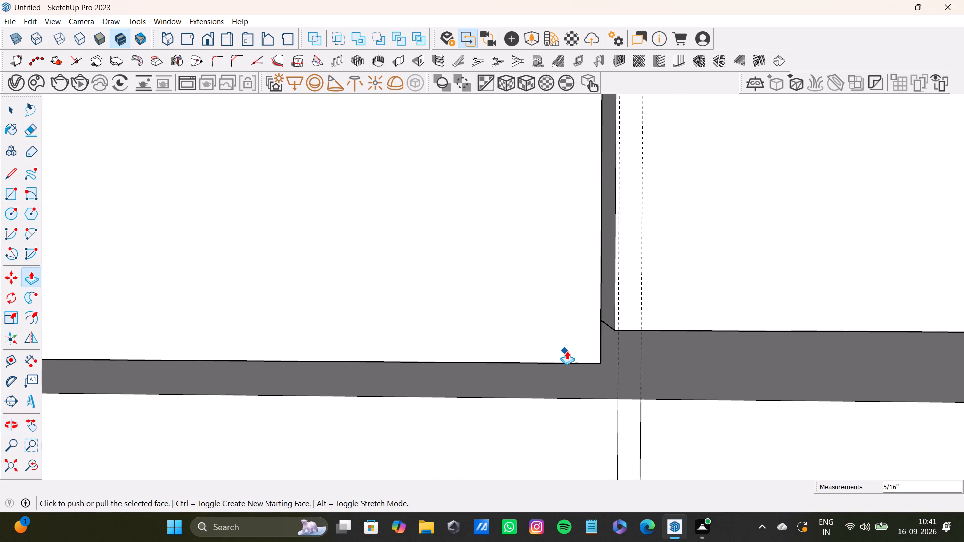
scroll(567, 351, "up", 5)
middle_click_drag(629, 332, 525, 400)
middle_click_drag(523, 397, 523, 343)
scroll(513, 393, "down", 6)
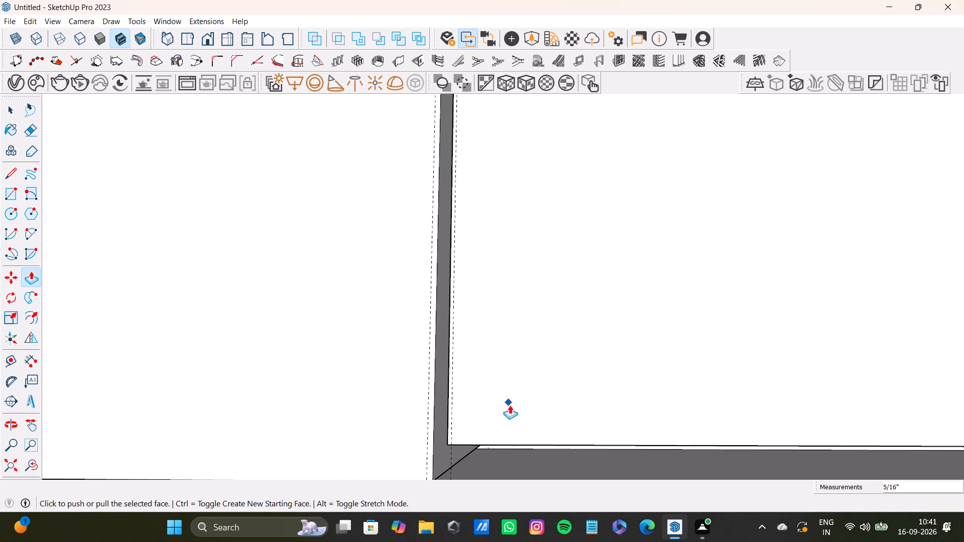
scroll(510, 405, "down", 5)
middle_click_drag(523, 409, 484, 337)
scroll(484, 366, "up", 6)
middle_click_drag(484, 363, 484, 357)
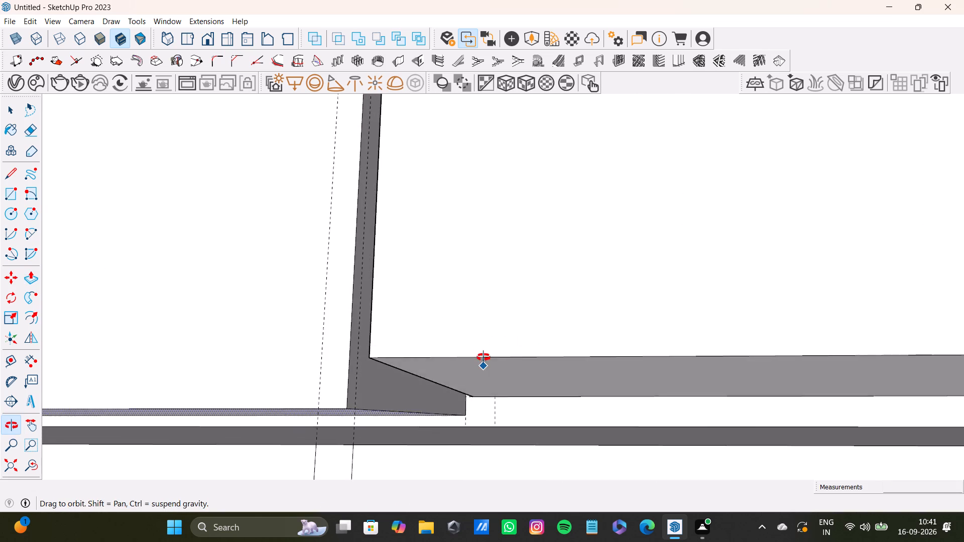
middle_click_drag(484, 357, 485, 322)
middle_click_drag(488, 374, 498, 379)
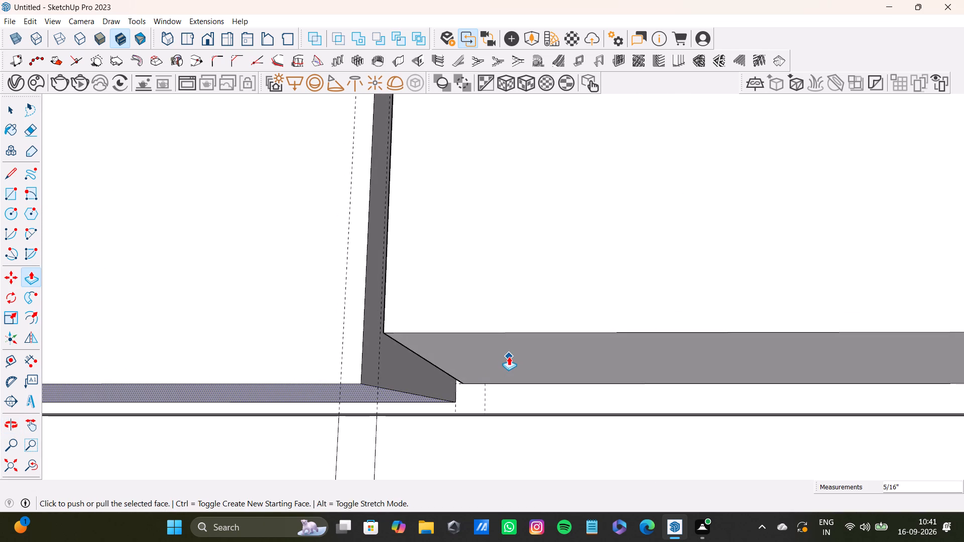
key("p")
key("space")
left_click(508, 356)
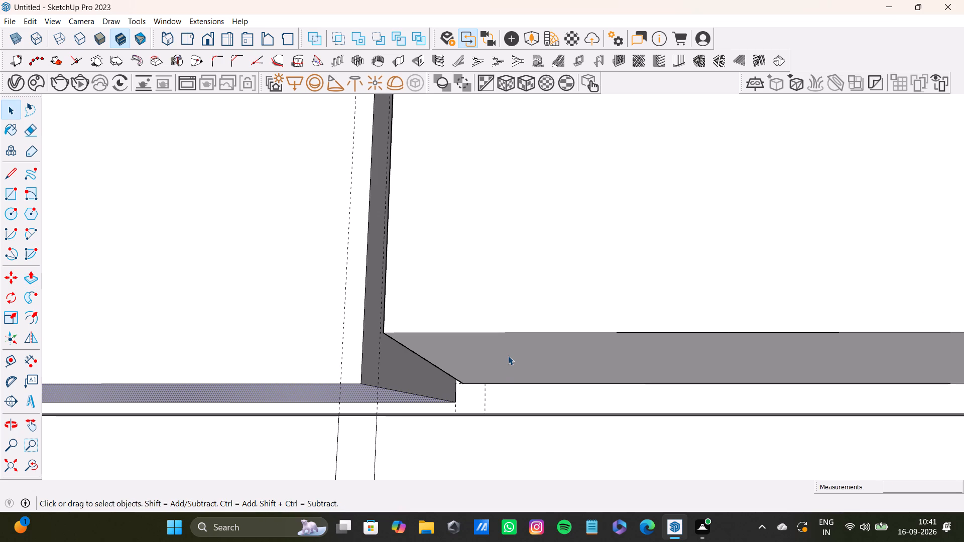
key("p")
left_click_drag(468, 350, 363, 388)
Push/Pull the underside of the fourth wall cabinet box 5/16" down to the top of the overhead box.
scroll(369, 386, "down", 2)
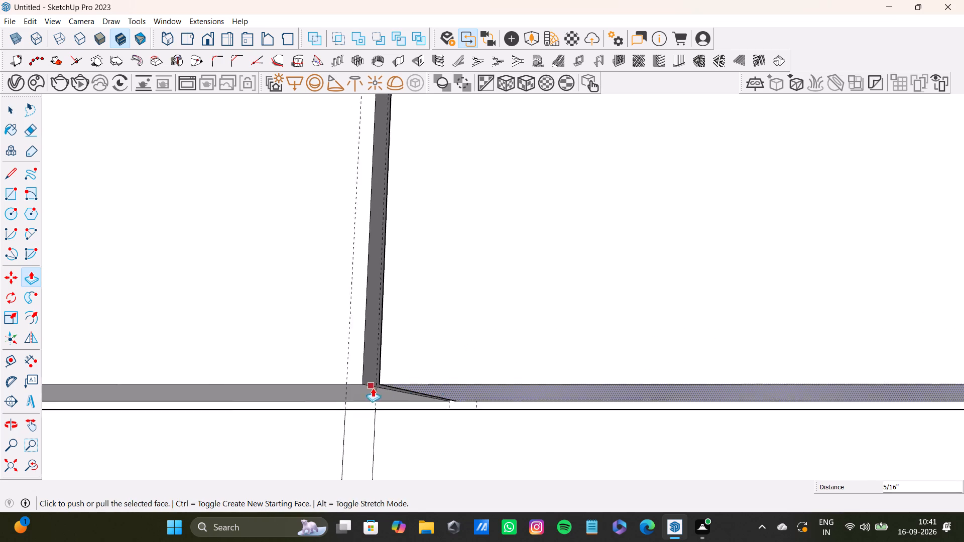
scroll(373, 388, "down", 2)
middle_click_drag(570, 338, 62, 399, "shift")
scroll(460, 413, "down", 12)
middle_click_drag(638, 388, 382, 386, "shift")
scroll(534, 433, "up", 2)
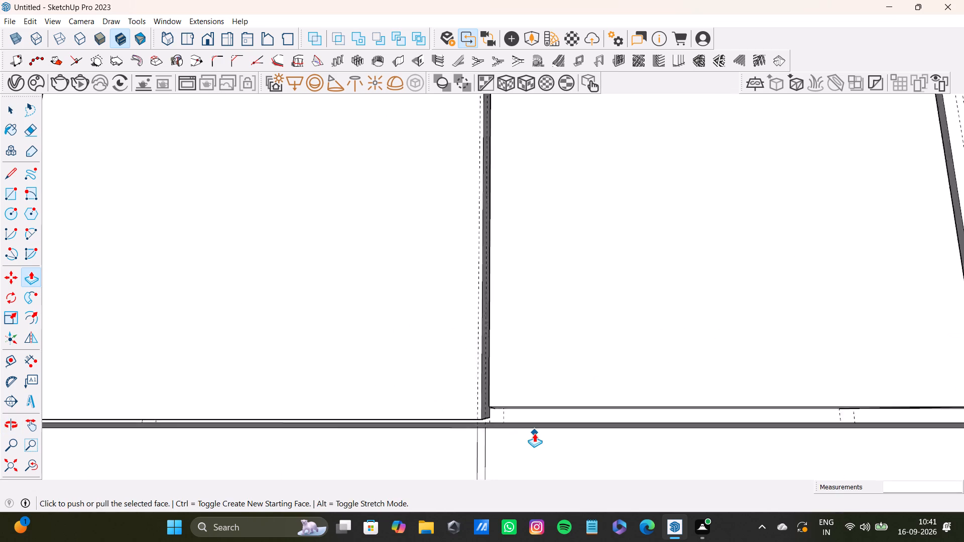
scroll(534, 433, "up", 11)
middle_click_drag(547, 414, 515, 382)
key("space")
left_click(516, 344)
key("p")
left_click_drag(516, 344, 414, 365)
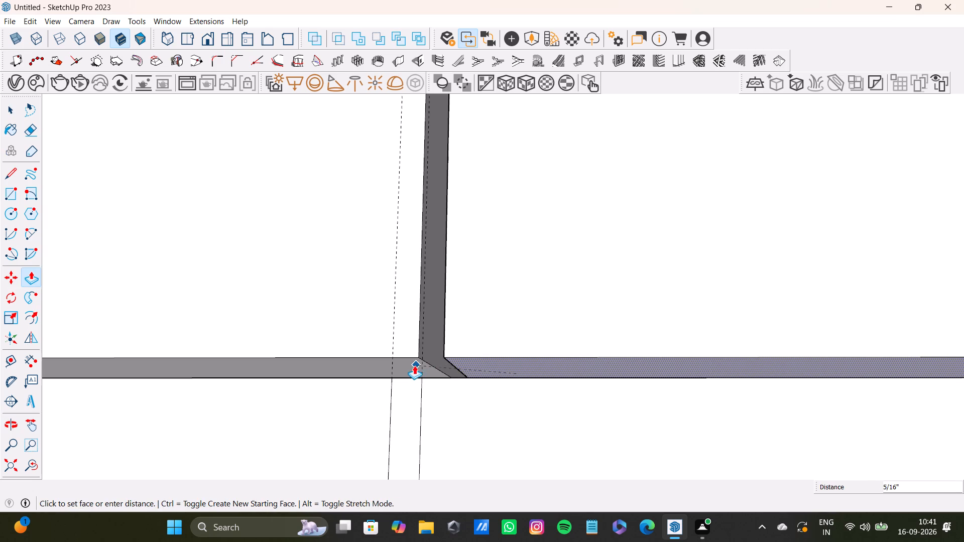
left_click_drag(414, 365, 412, 365)
Push/Pull the underside of the fifth wall cabinet box 5/16" down to the top of the overhead box.
scroll(492, 352, "down", 7)
middle_click_drag(607, 323, 231, 376, "shift")
scroll(663, 390, "down", 4, "shift")
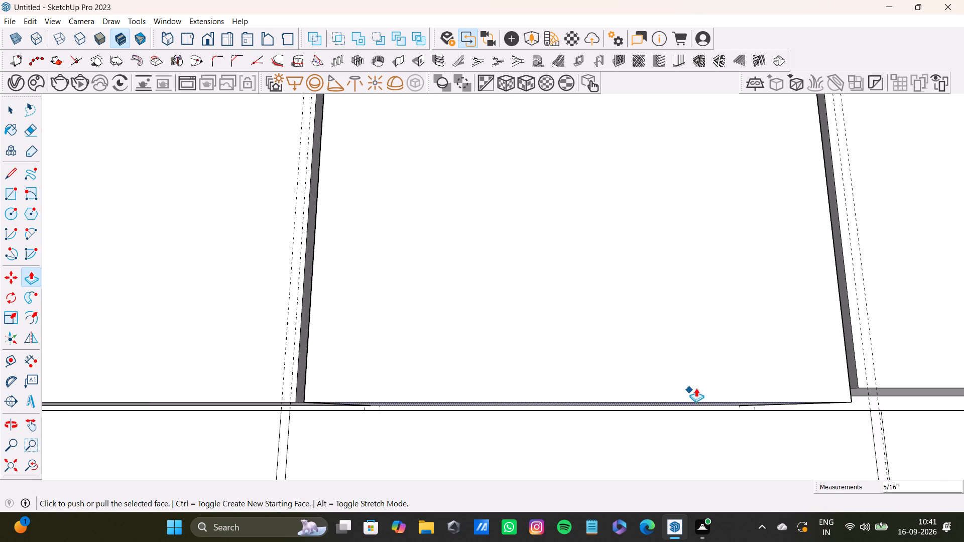
scroll(696, 388, "down", 4, "shift")
middle_click_drag(745, 376, 369, 363, "shift")
scroll(552, 404, "up", 7)
key("space")
left_click(444, 353)
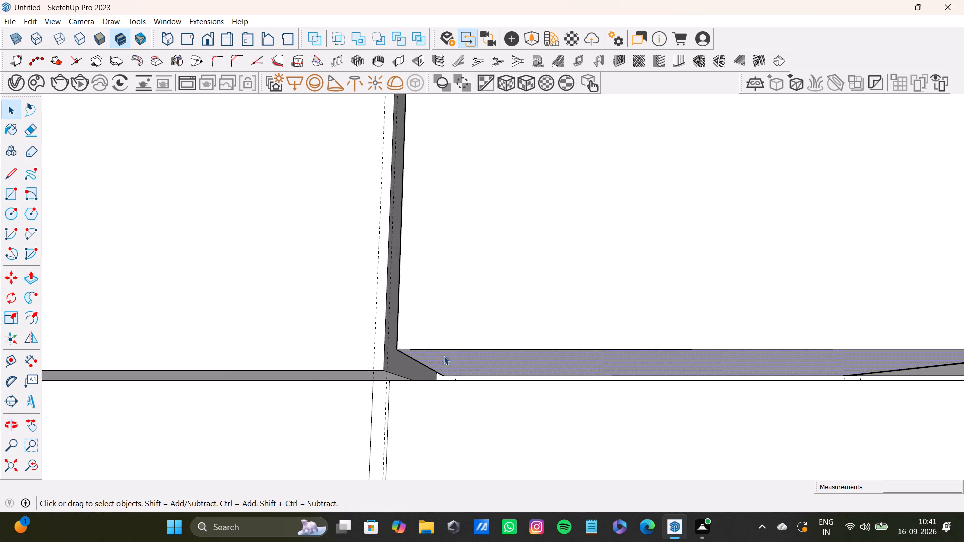
key("p")
left_click_drag(444, 356, 380, 372)
Push/Pull the underside of the sixth wall cabinet box, at the window-side end, 5/16" down to the overhead box.
scroll(442, 363, "down", 8)
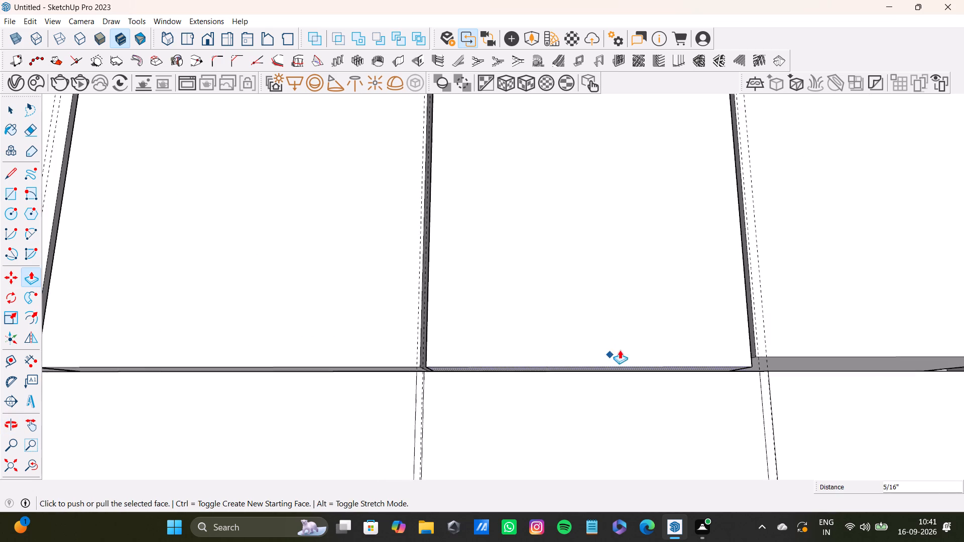
middle_click_drag(620, 350, 308, 358, "shift")
scroll(569, 365, "up", 10)
key("space")
left_click(374, 348)
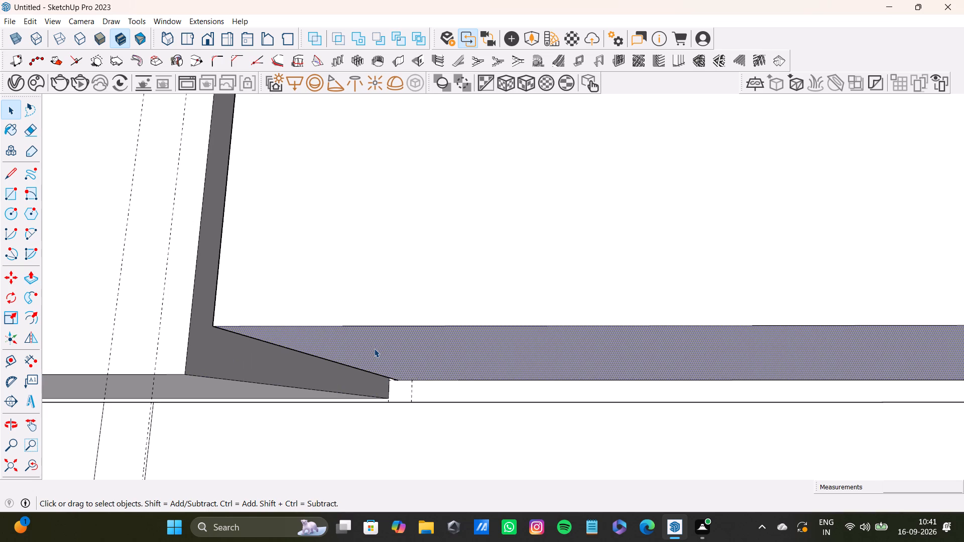
key("p")
left_click_drag(374, 348, 184, 379)
Add a guide line 1" below the top edge of the overhead box's front face.
scroll(239, 366, "down", 4)
middle_click_drag(239, 365, 242, 362)
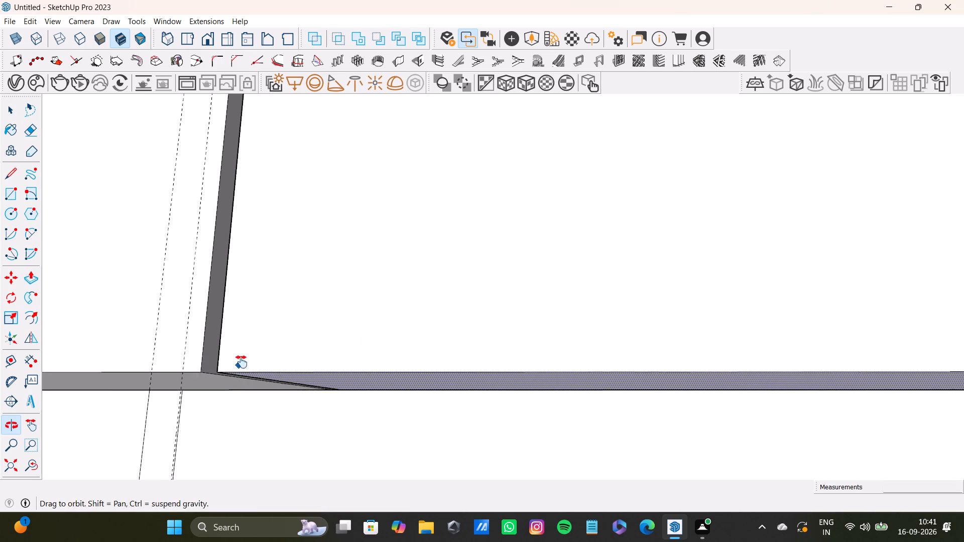
middle_click_drag(242, 362, 697, 278)
middle_click_drag(698, 278, 690, 438)
scroll(683, 425, "down", 14)
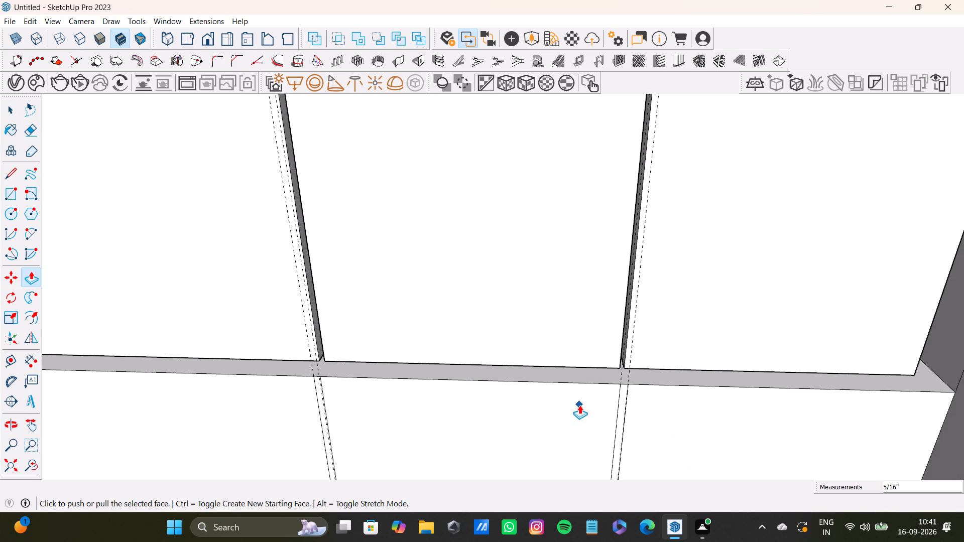
scroll(579, 405, "down", 15)
scroll(575, 409, "down", 7)
middle_click_drag(573, 410, 647, 328, "shift")
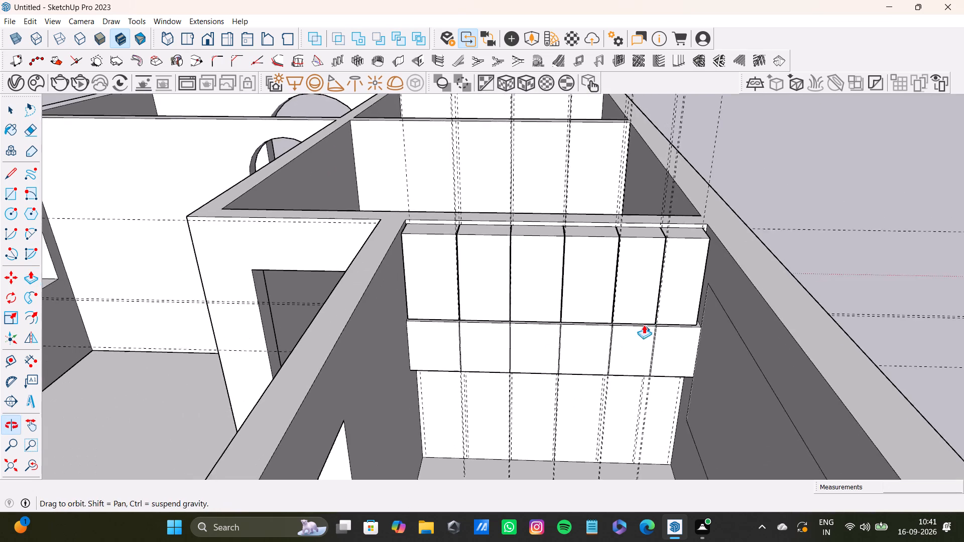
scroll(428, 357, "up", 11)
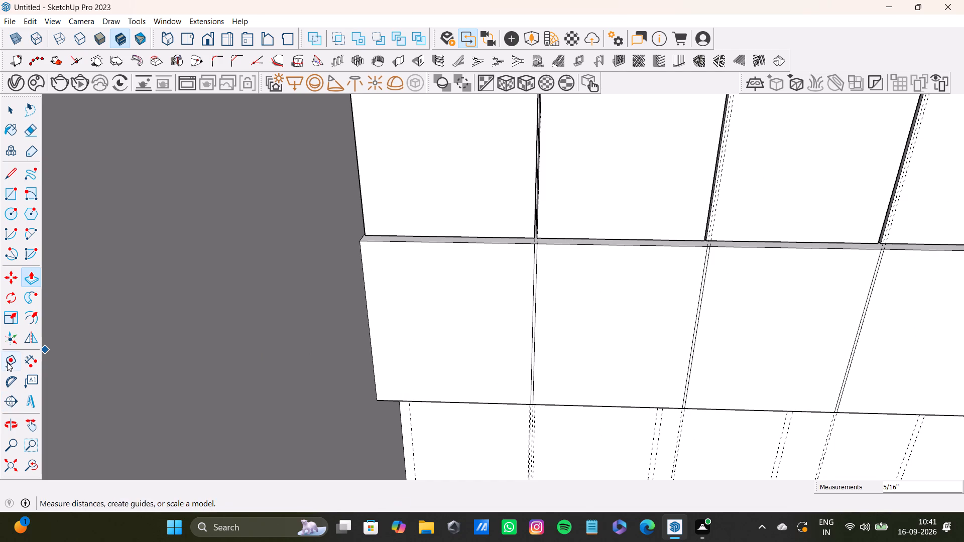
left_click(7, 362)
left_click(446, 241)
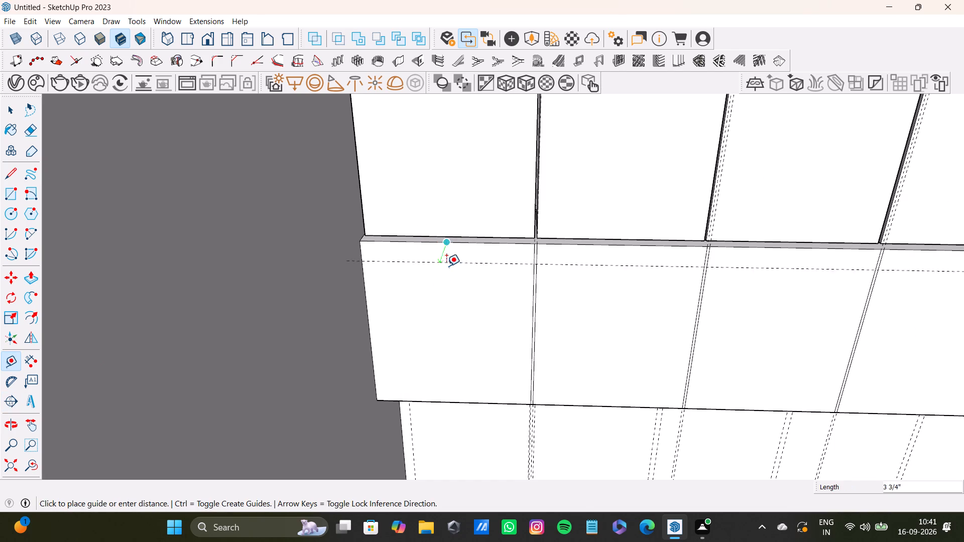
middle_click_drag(476, 248, 393, 204)
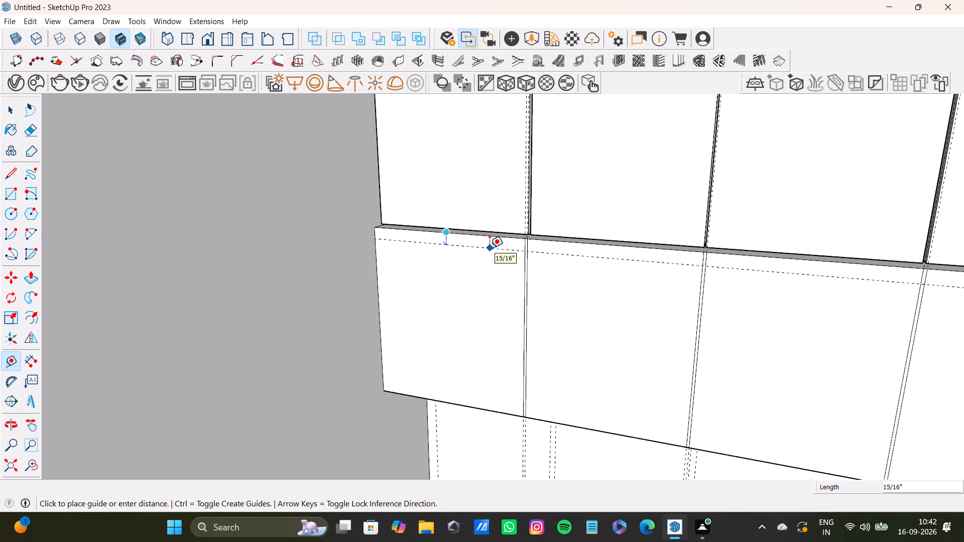
key("1")
key("shift+quotedbl")
key("Return")
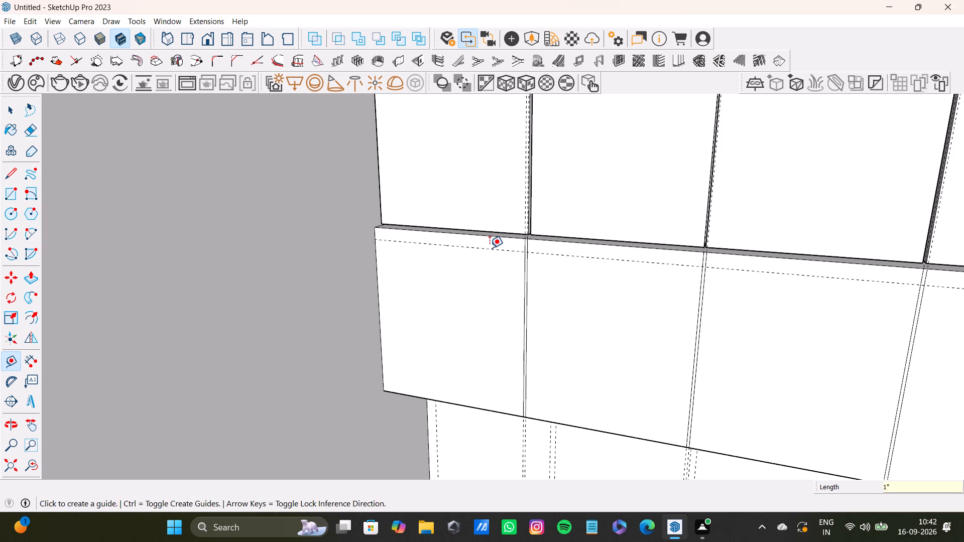
Add a vertical guide line 1" in from the outer side edge of the overhead box's first panel.
left_click(380, 302)
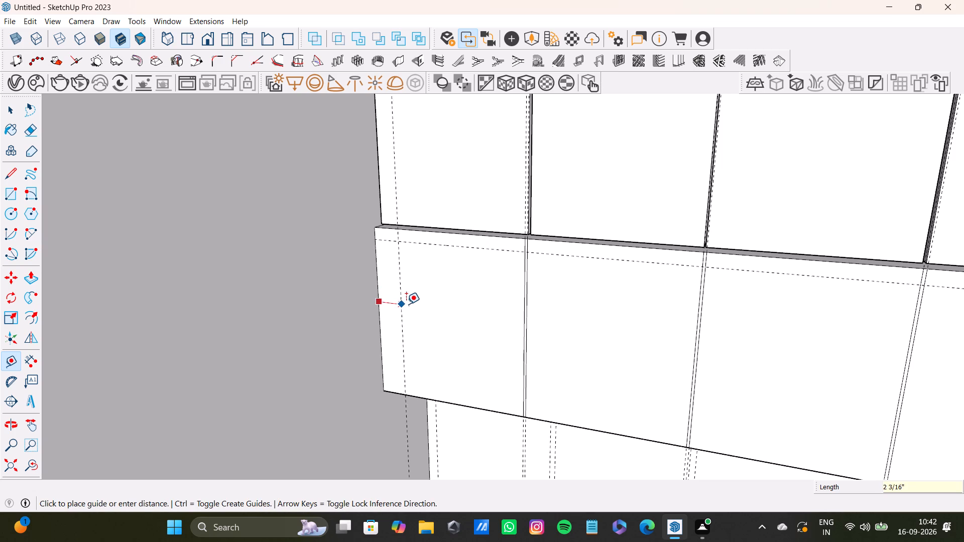
type("1\"")
key("Return")
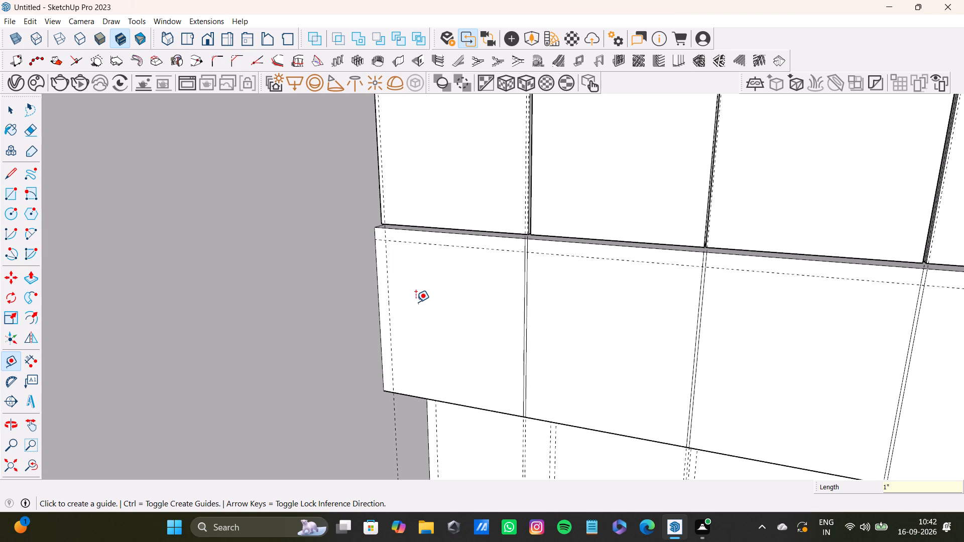
Add a vertical guide line 1" inside the first panel from its divider with the second panel on the overhead box's front.
scroll(515, 370, "up", 4)
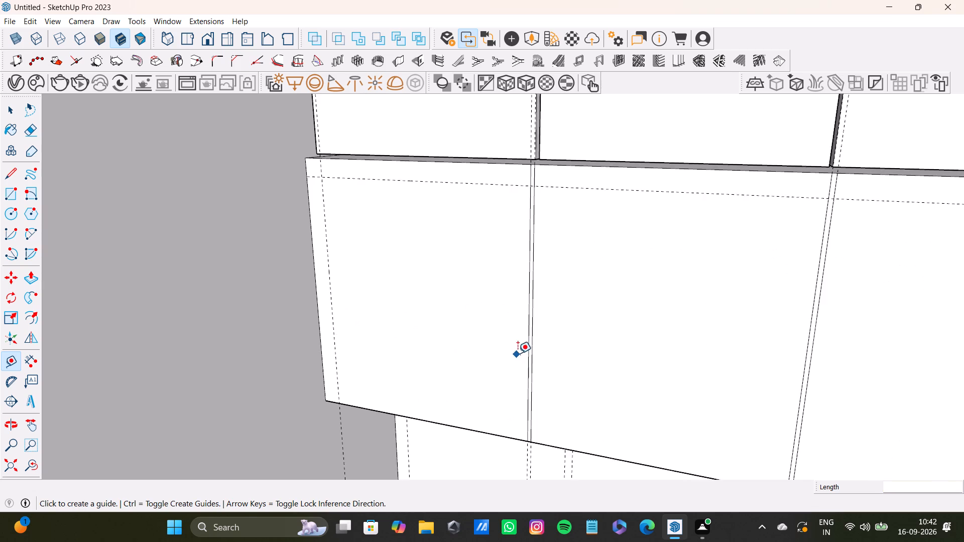
scroll(518, 353, "up", 4)
left_click(531, 368)
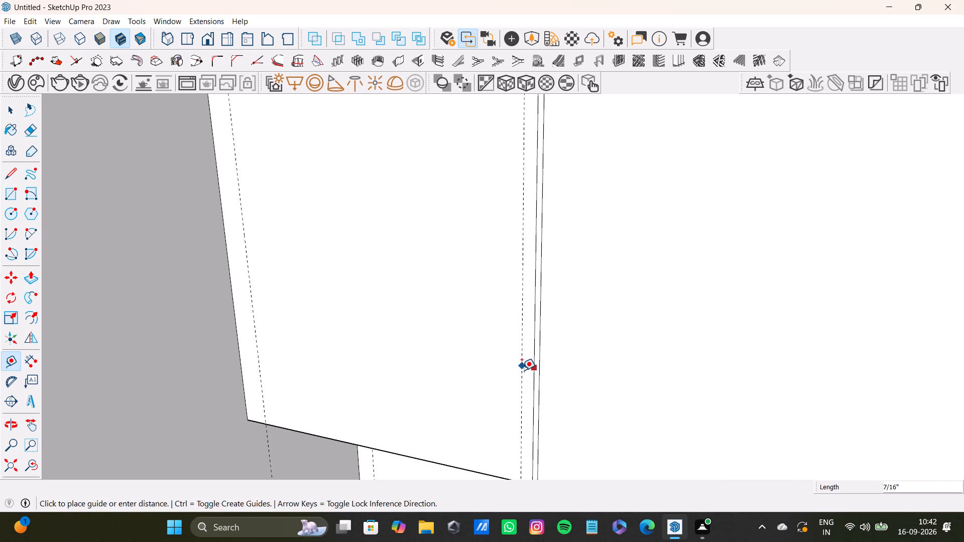
type("1\"")
key("Return")
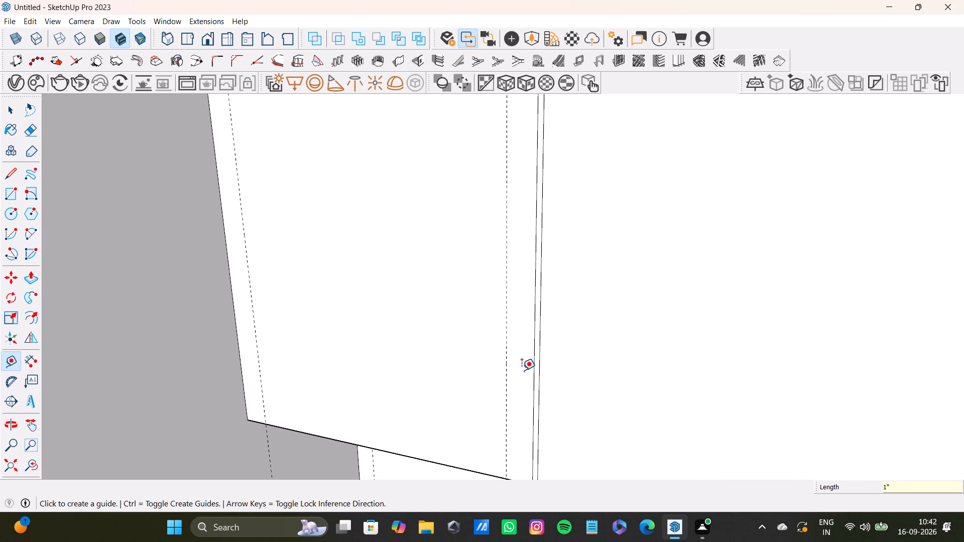
Add a guide line 1" above the bottom edge of the overhead box's front face.
left_click(427, 459)
type("1\"")
key("Return")
Add a vertical guide line 1" inside the overhead box's second panel from its divider with the first panel.
scroll(356, 364, "down", 4)
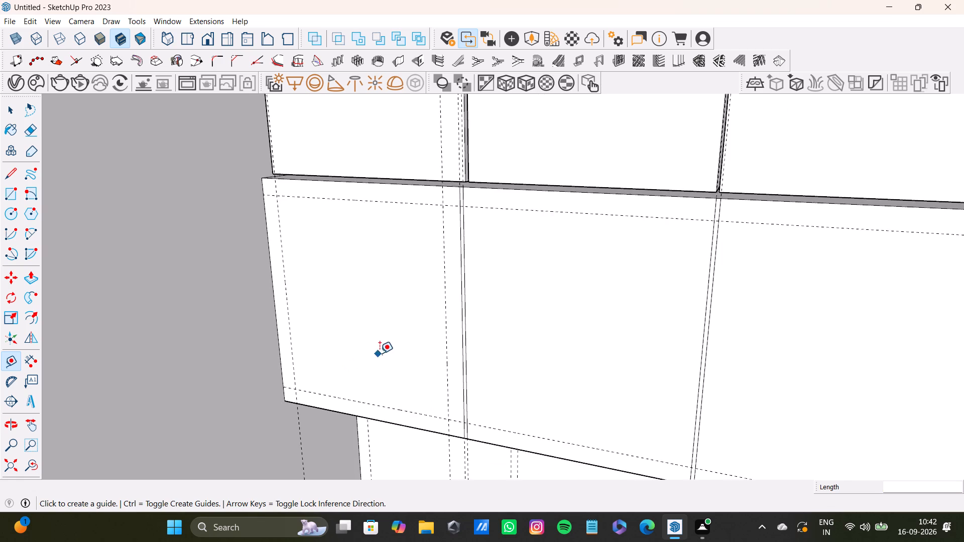
scroll(380, 353, "down", 3)
scroll(420, 253, "up", 6)
left_click(456, 321)
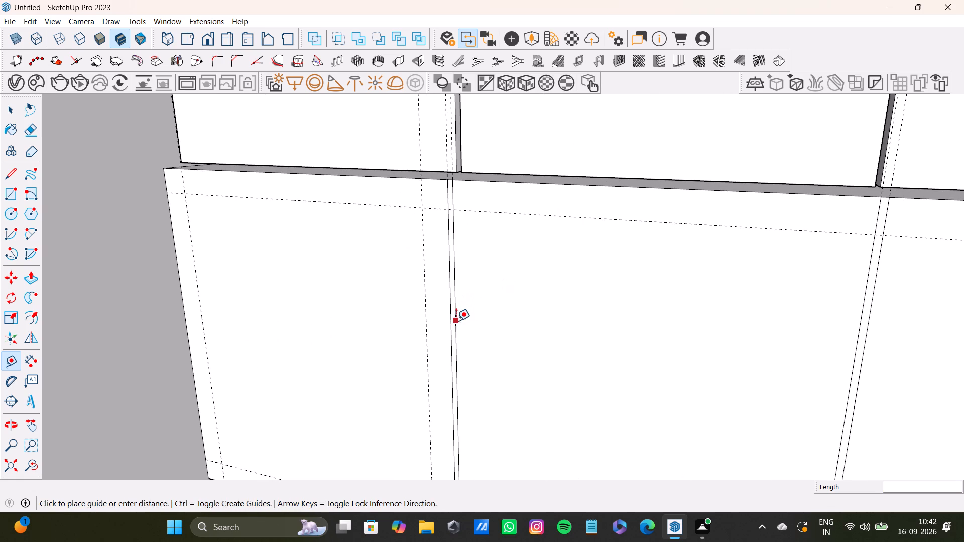
type("1\"")
key("Return")
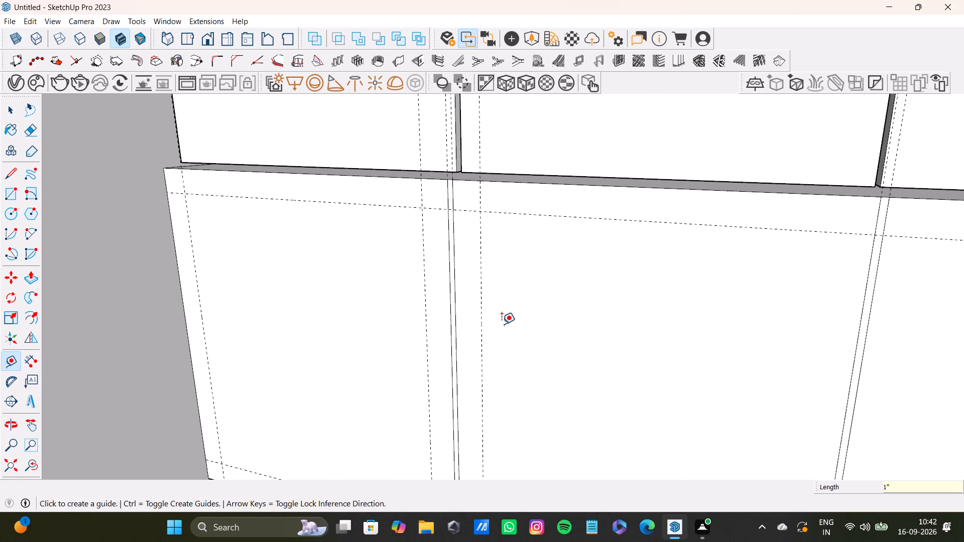
Add a vertical guide line 1" inside the overhead box's second panel from its divider with the third panel.
scroll(502, 324, "down", 6)
middle_click_drag(507, 325, 471, 247, "shift")
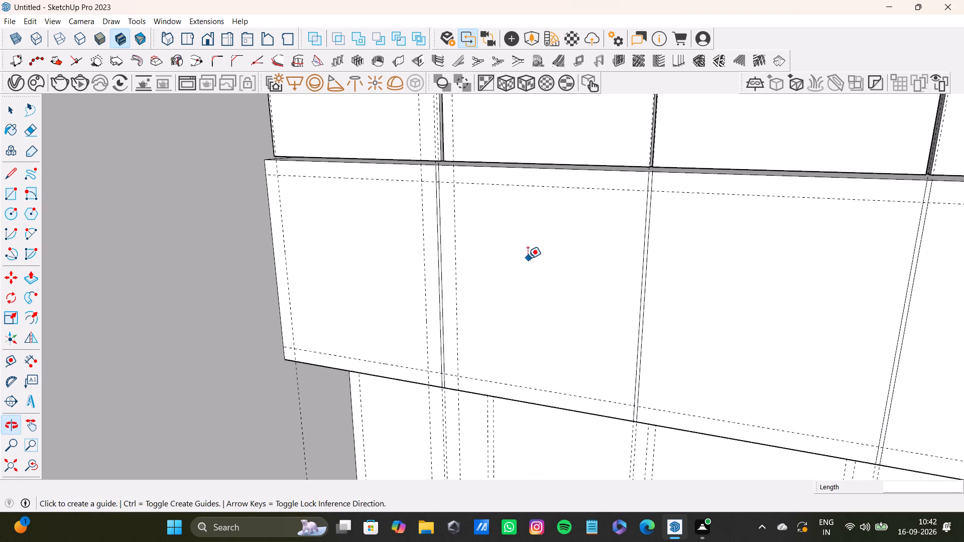
scroll(527, 259, "up", 3)
left_click_drag(684, 316, 669, 319)
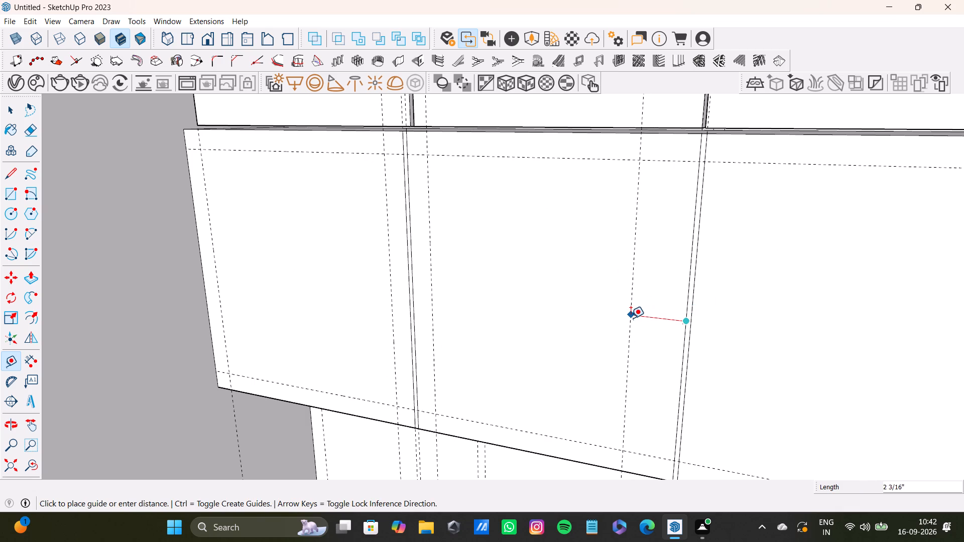
key("1")
key("shift+quotedbl")
key("Return")
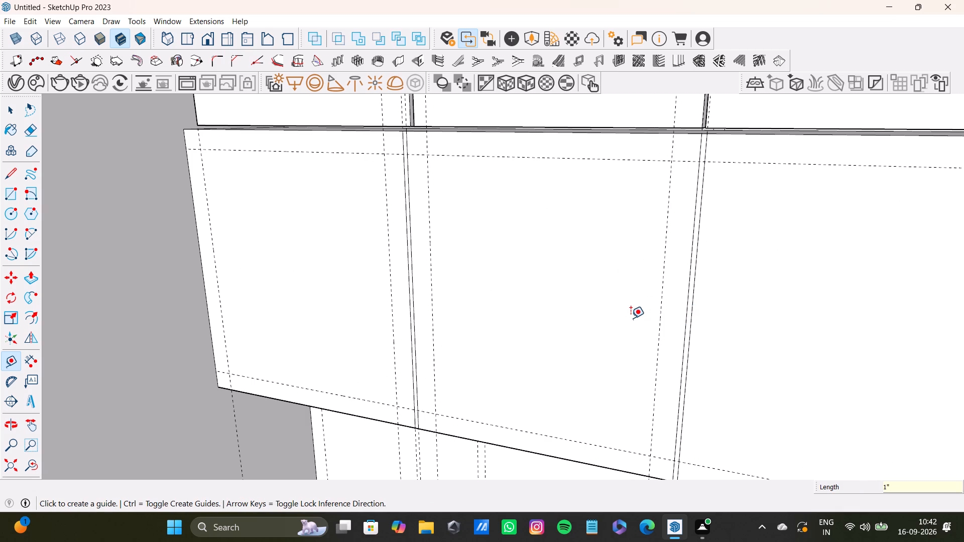
scroll(629, 318, "down", 8)
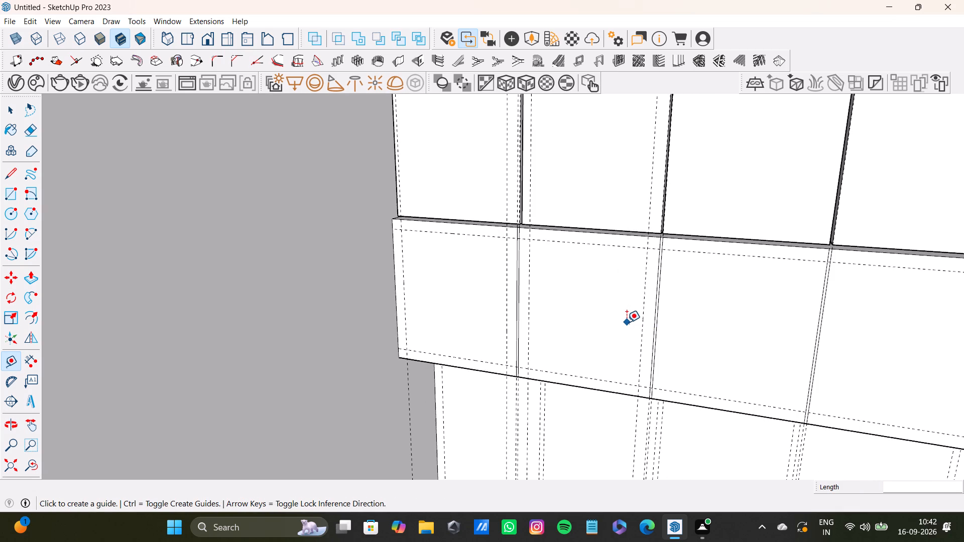
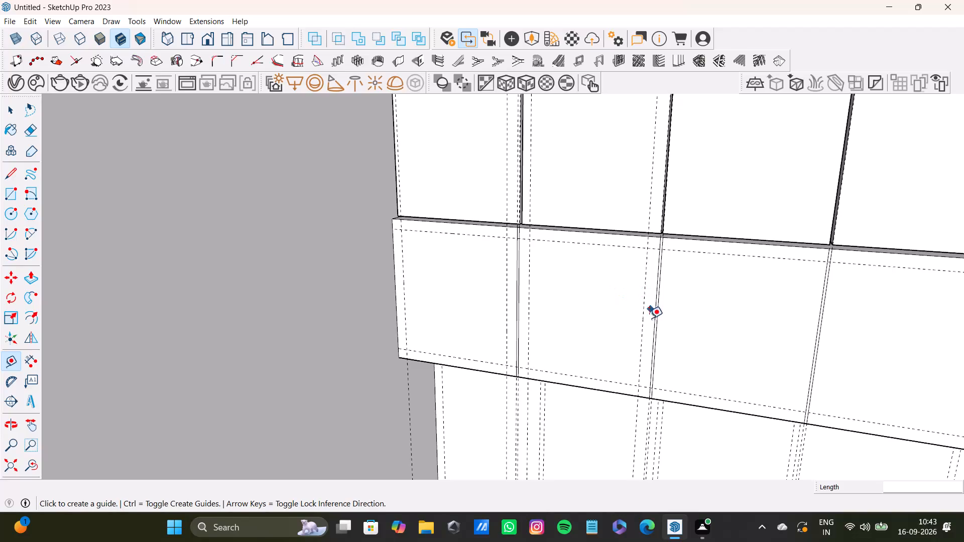
Add a vertical guide line 1" inside the overhead box's third panel from its divider with the second panel.
scroll(579, 309, "down", 3)
middle_click_drag(588, 302, 525, 261, "shift")
scroll(565, 275, "up", 4)
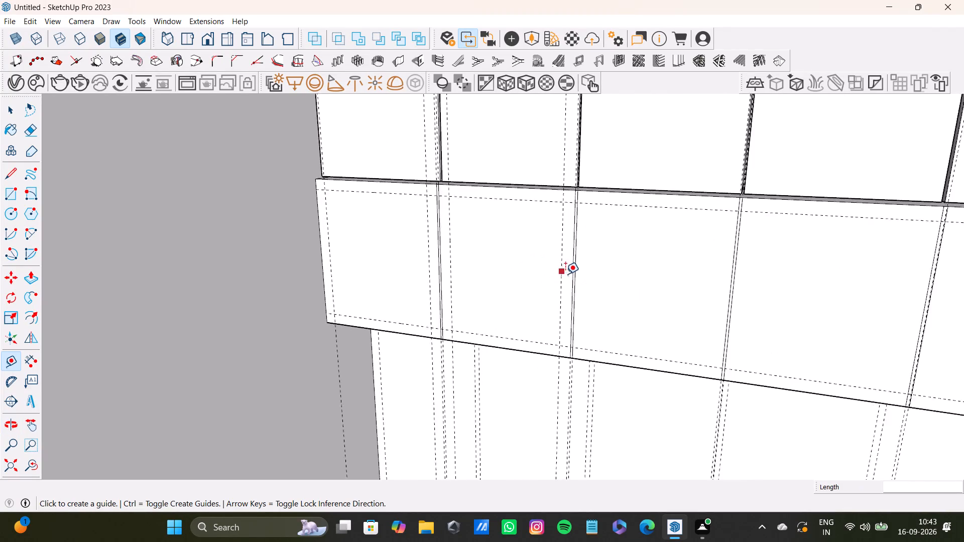
scroll(565, 274, "up", 7)
left_click(584, 304)
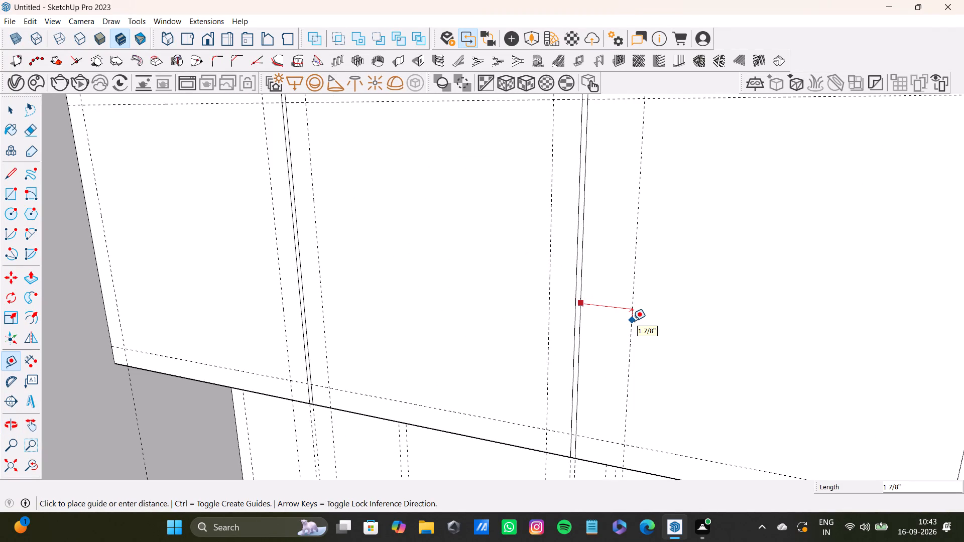
key("1")
key("shift+quotedbl")
key("Return")
Add a vertical guide line 1" inside the overhead box's third panel from its divider with the fourth panel.
scroll(631, 322, "down", 3)
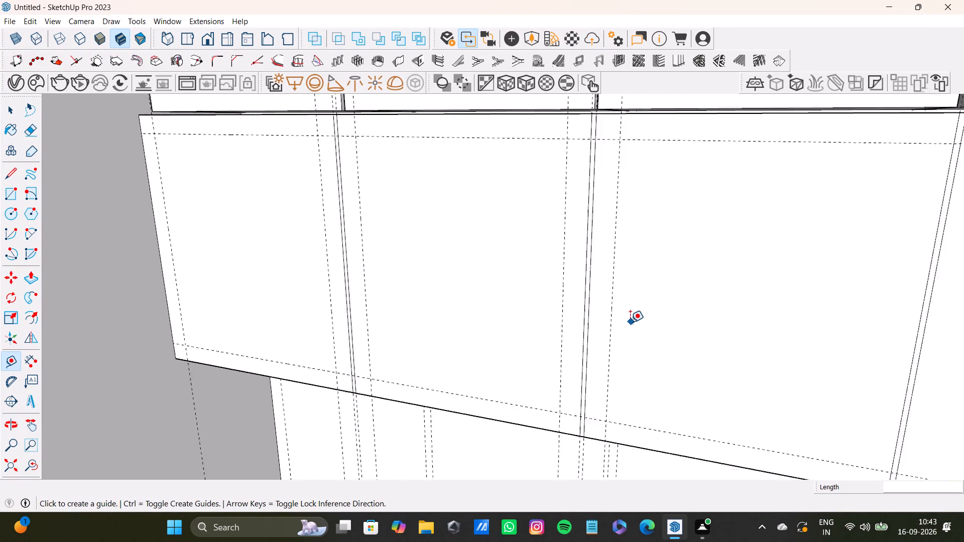
scroll(630, 322, "down", 1)
middle_click_drag(630, 324, 507, 306, "shift")
scroll(655, 290, "up", 4)
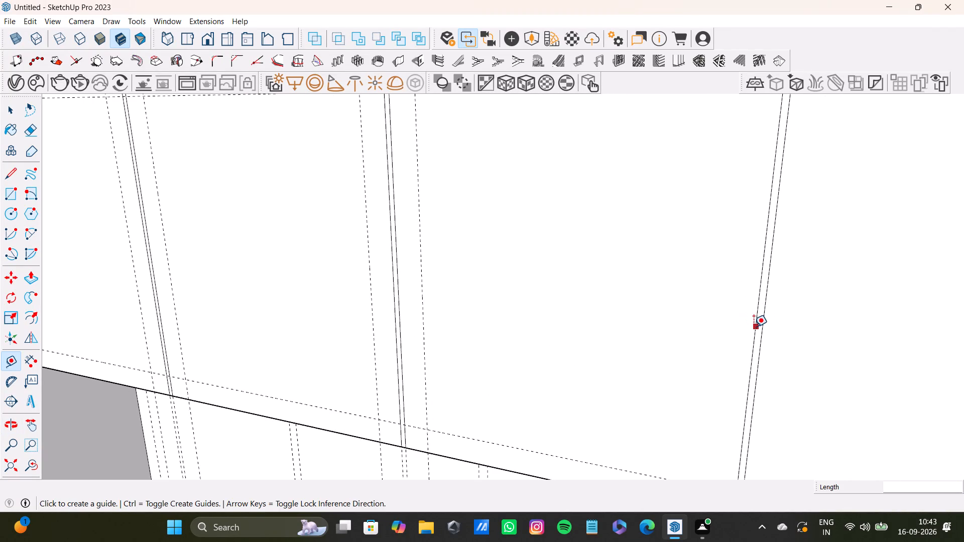
left_click(754, 327)
type("1\"")
key("Return")
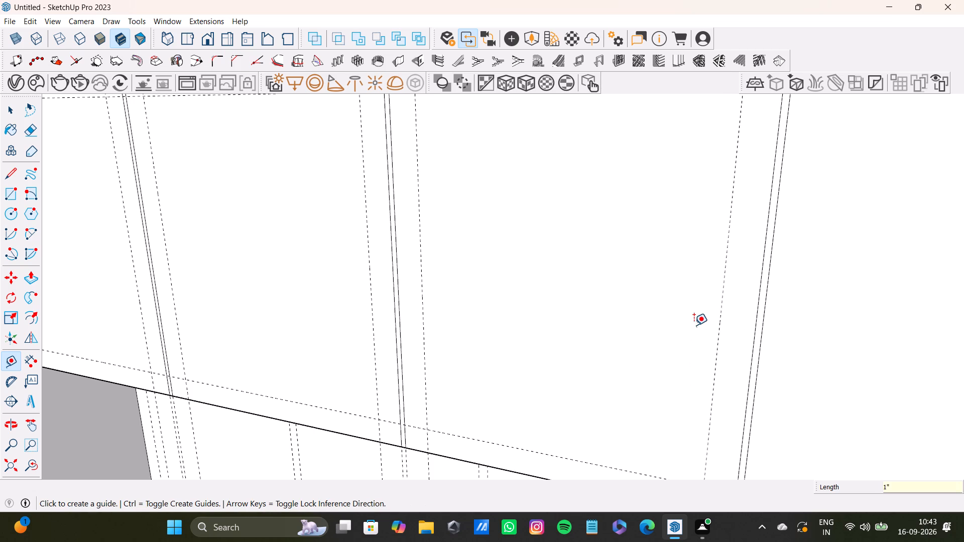
Add a vertical guide line 1" inside the overhead box's fourth panel from its divider with the third panel.
scroll(680, 318, "down", 8)
middle_click_drag(687, 319, 541, 303, "shift")
scroll(549, 299, "up", 8)
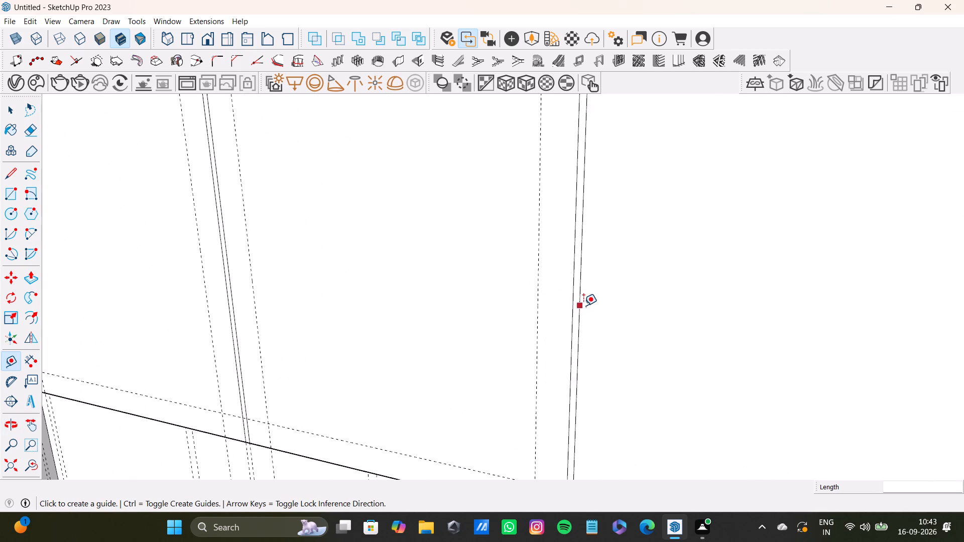
left_click(579, 311)
key("1")
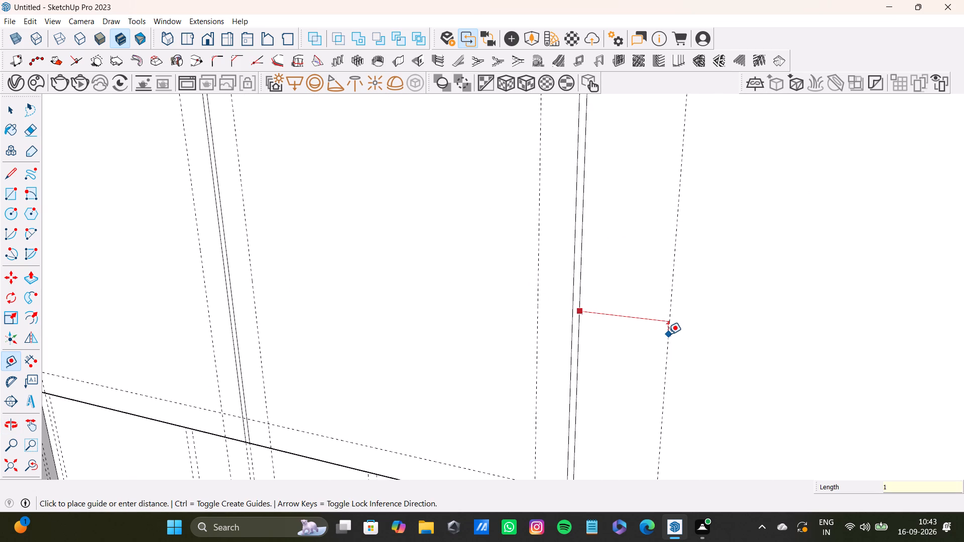
key("shift+quotedbl")
key("Return")
Add a vertical guide line 1" inside the overhead box's fourth panel from its divider with the fifth panel.
scroll(667, 318, "down", 7)
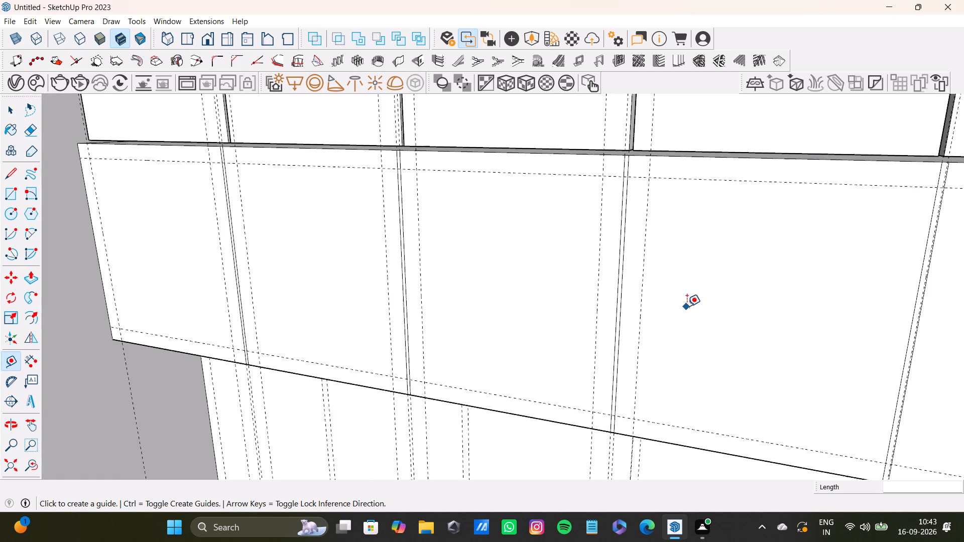
middle_click_drag(687, 304, 524, 295, "shift")
scroll(722, 318, "up", 9)
left_click_drag(732, 321, 717, 324)
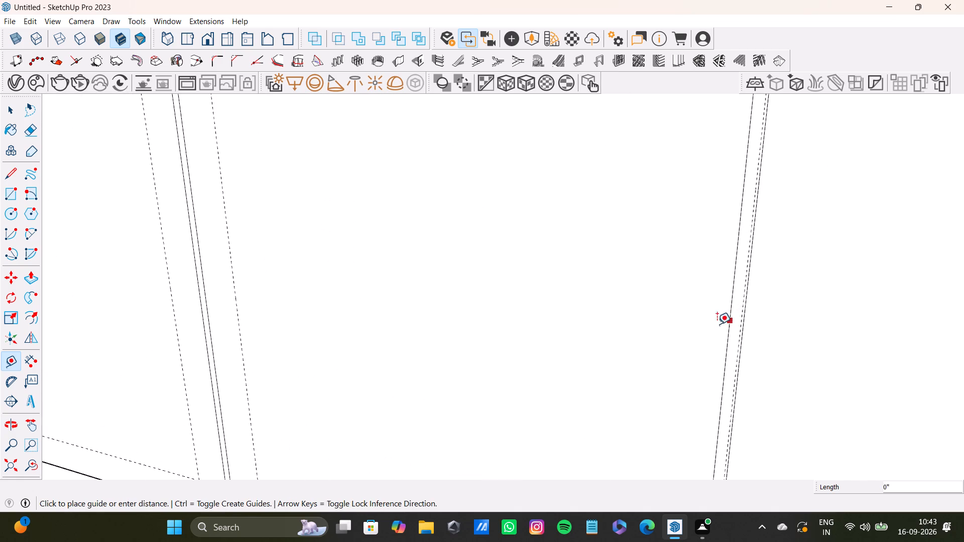
left_click_drag(717, 324, 725, 322)
key("1")
key("shift+quotedbl")
key("Return")
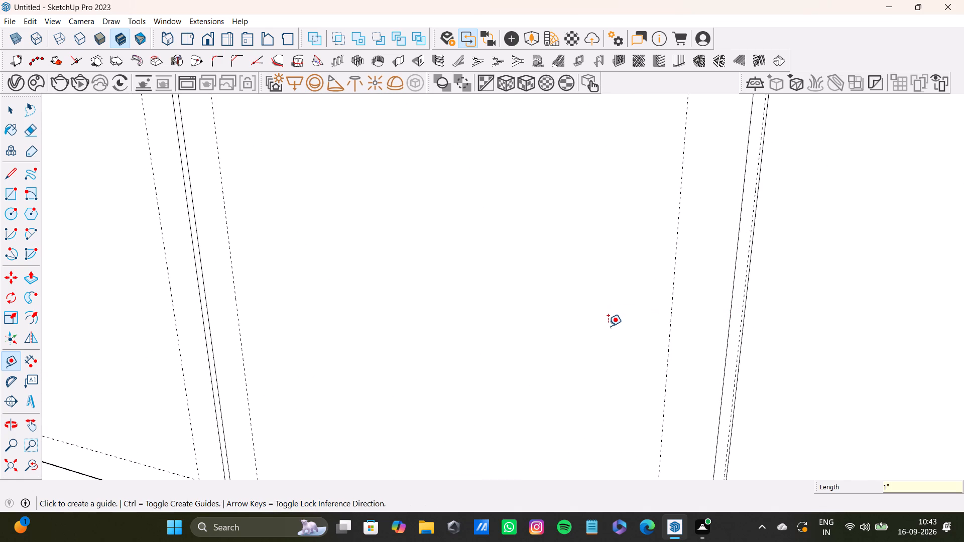
Examine how the edges of the divider between the fourth and fifth panels align with the nearby guide line.
scroll(340, 236, "down", 9)
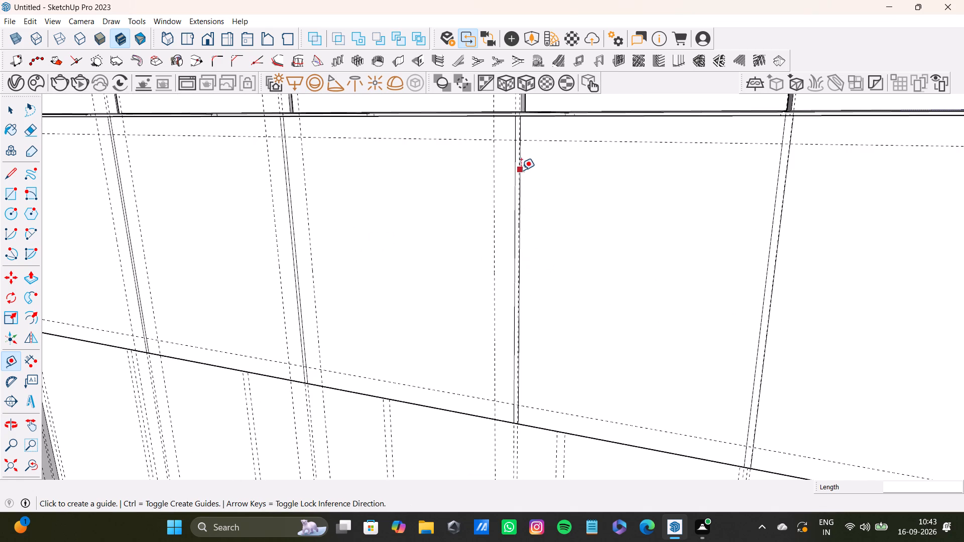
key("space")
scroll(523, 164, "up", 11)
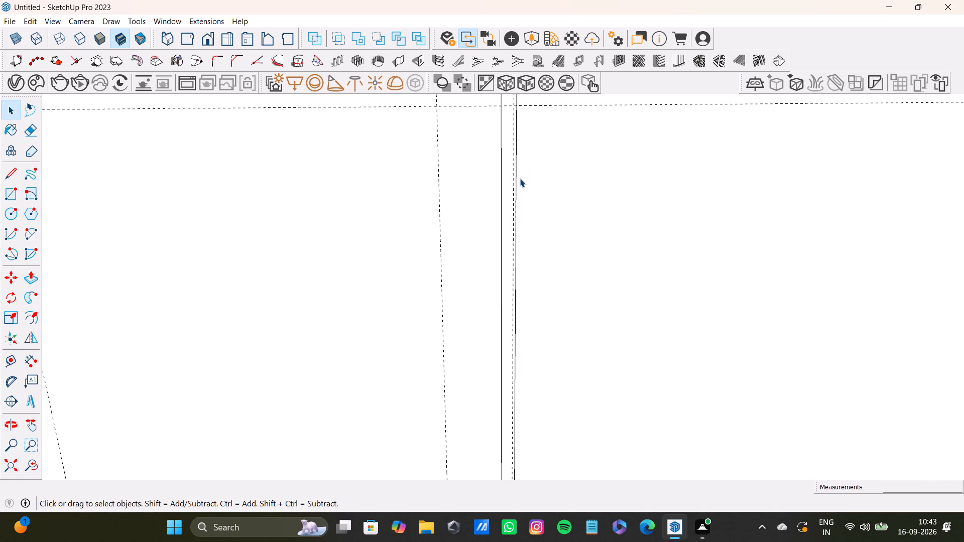
scroll(520, 178, "down", 13)
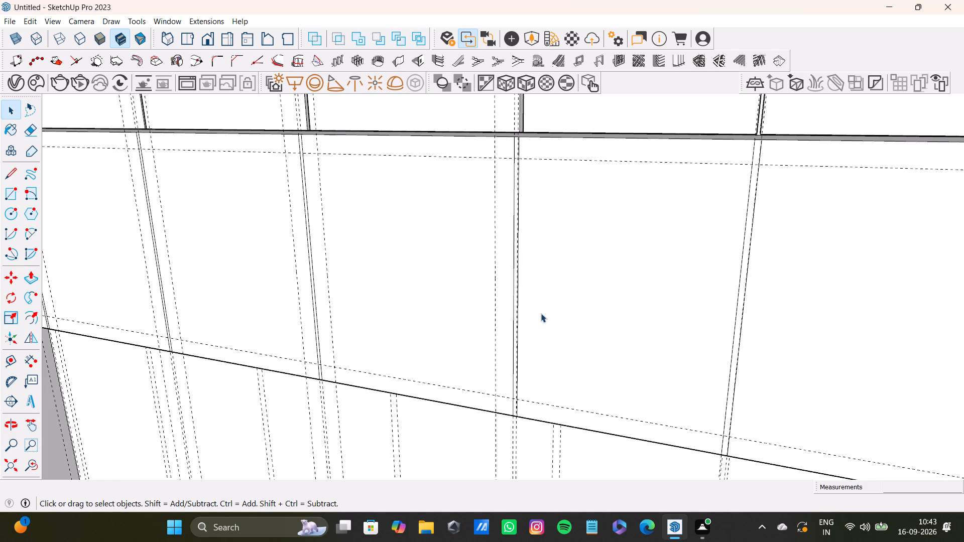
scroll(528, 379, "up", 20)
scroll(528, 379, "up", 3)
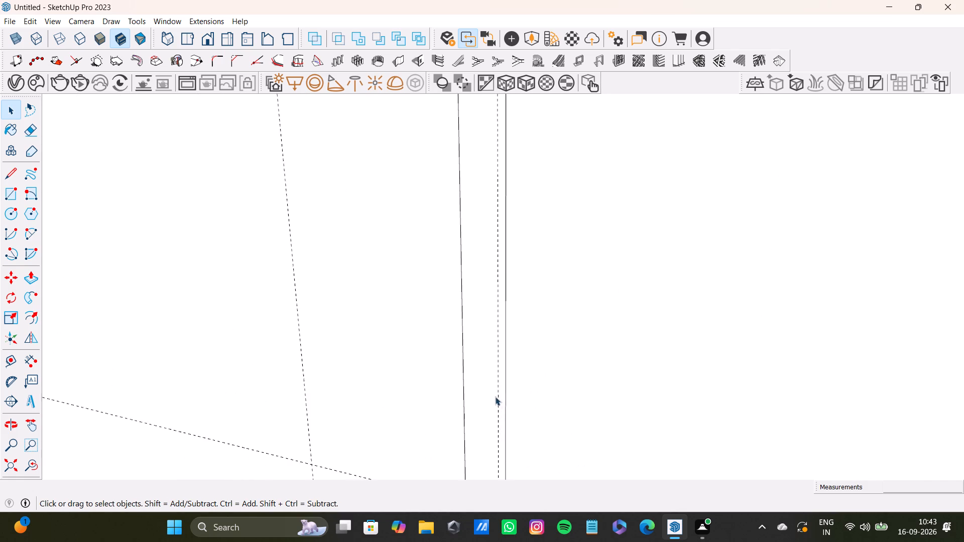
scroll(495, 396, "up", 15)
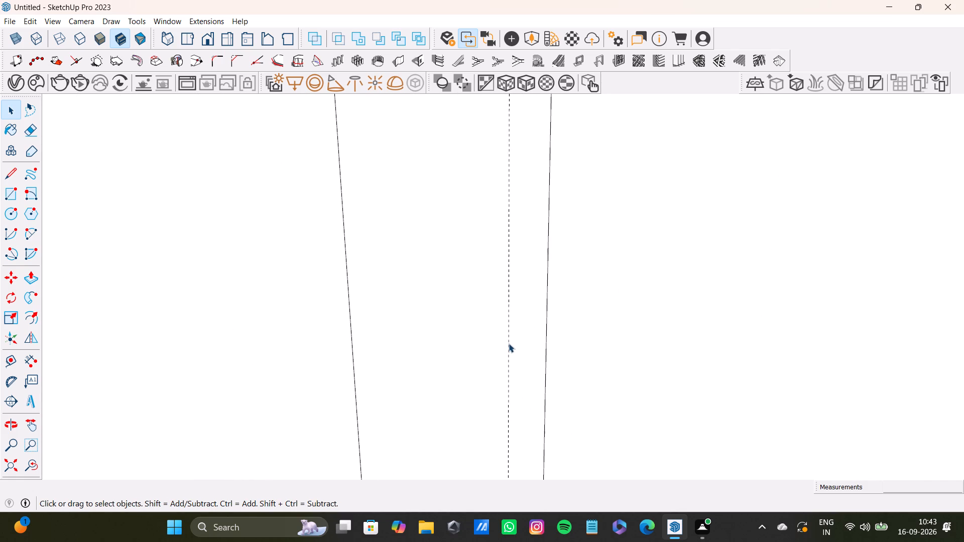
scroll(510, 343, "down", 20)
scroll(510, 343, "down", 8)
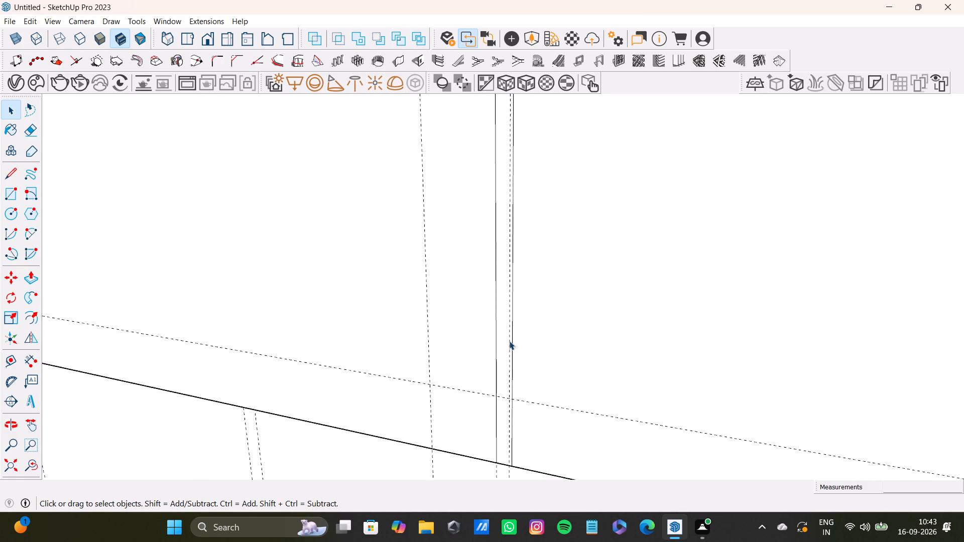
scroll(509, 341, "down", 11)
middle_click_drag(509, 314, 460, 340, "shift")
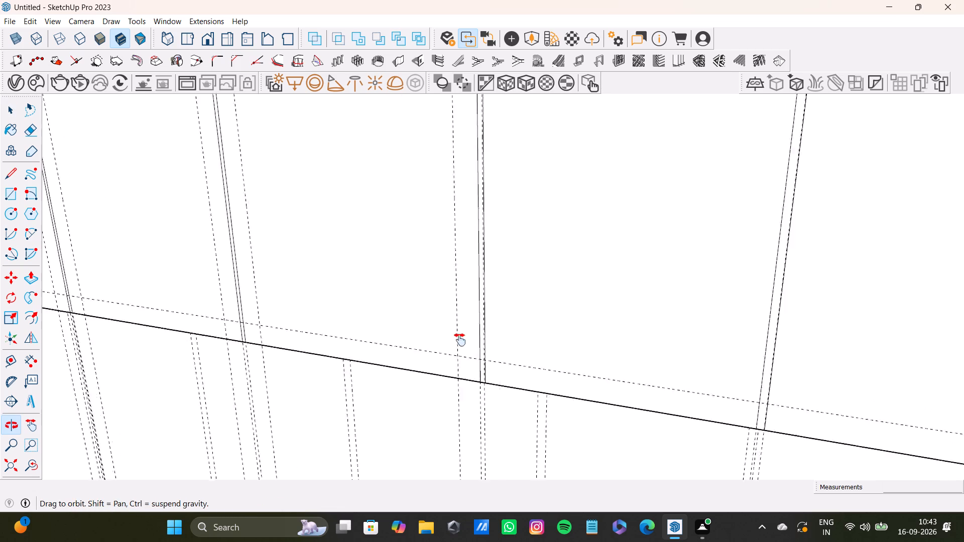
middle_click_drag(460, 340, 418, 382, "shift")
scroll(456, 281, "down", 4)
middle_click_drag(455, 265, 451, 337, "shift")
scroll(420, 263, "up", 3)
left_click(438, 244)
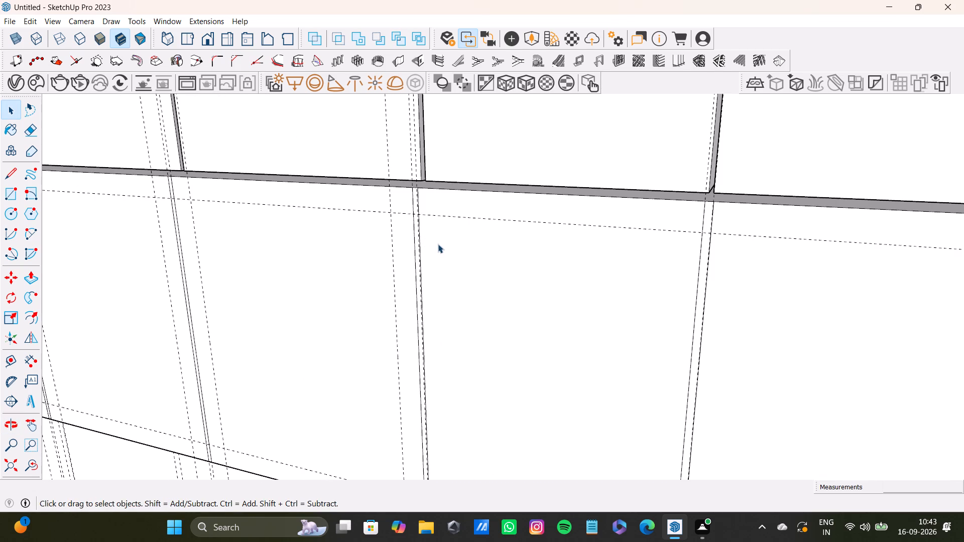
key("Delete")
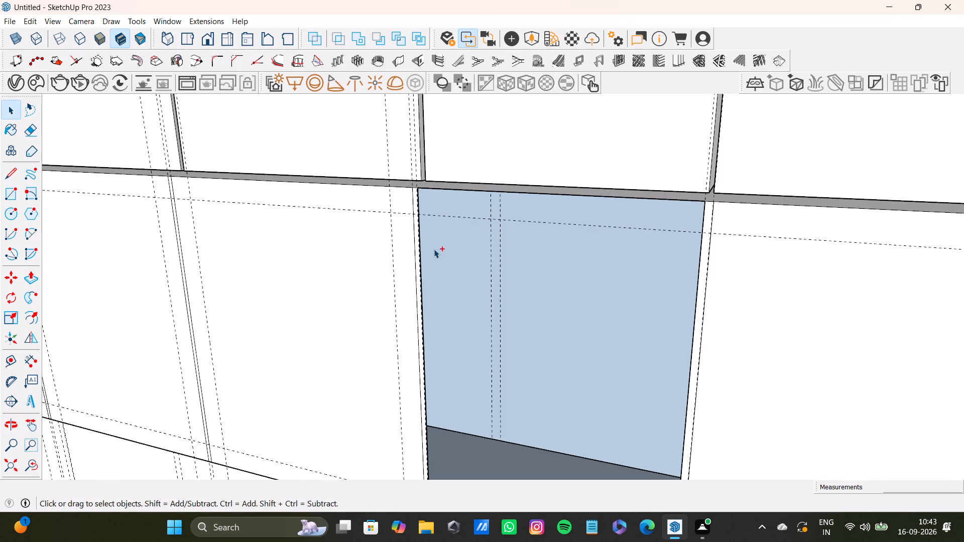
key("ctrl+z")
Delete the fifth-panel-side edge of the divider between the fourth and fifth panels on the overhead box's front.
scroll(415, 257, "up", 13)
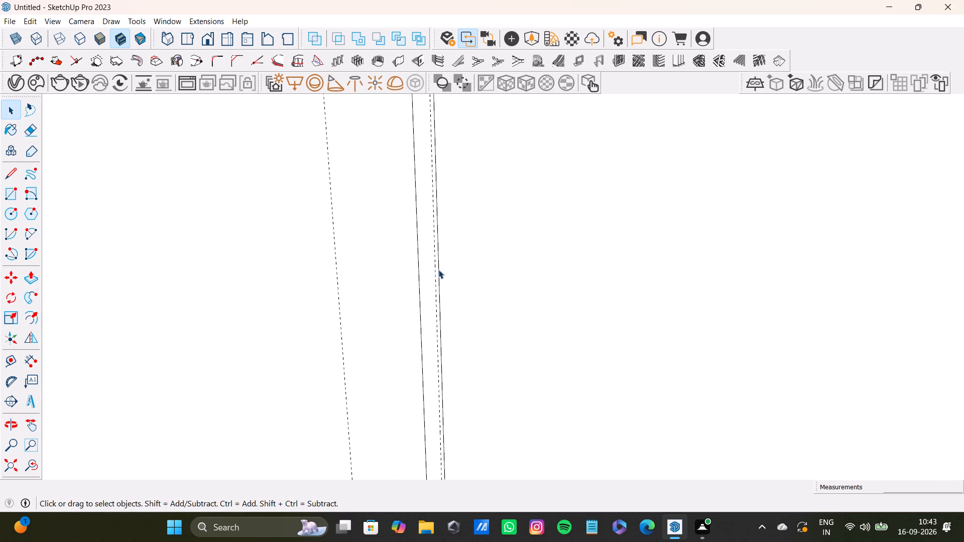
left_click(438, 270)
key("Delete")
Delete the sixth-panel-side edge of the divider between the fifth and sixth panels on the overhead box's front.
scroll(440, 265, "down", 4)
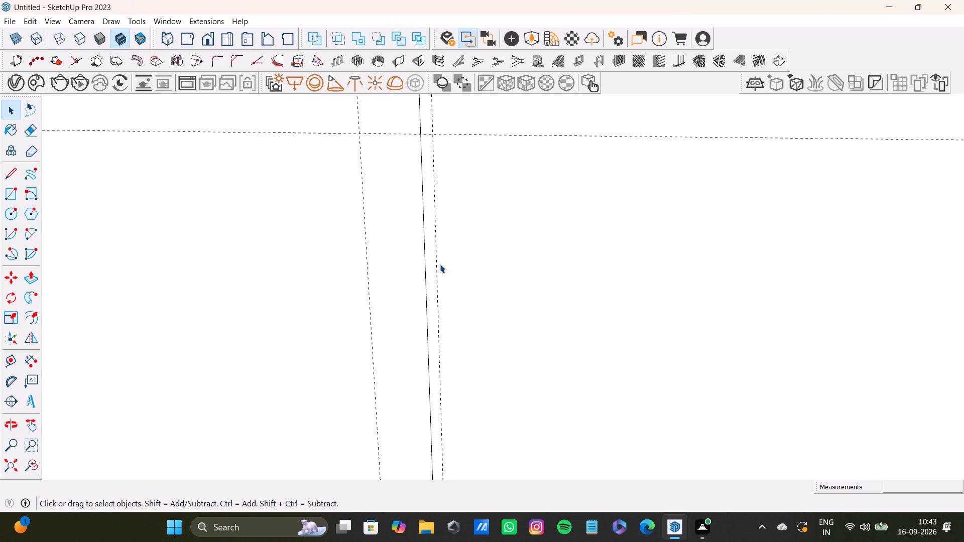
scroll(440, 264, "down", 13)
middle_click_drag(538, 315, 509, 246)
scroll(650, 281, "up", 6)
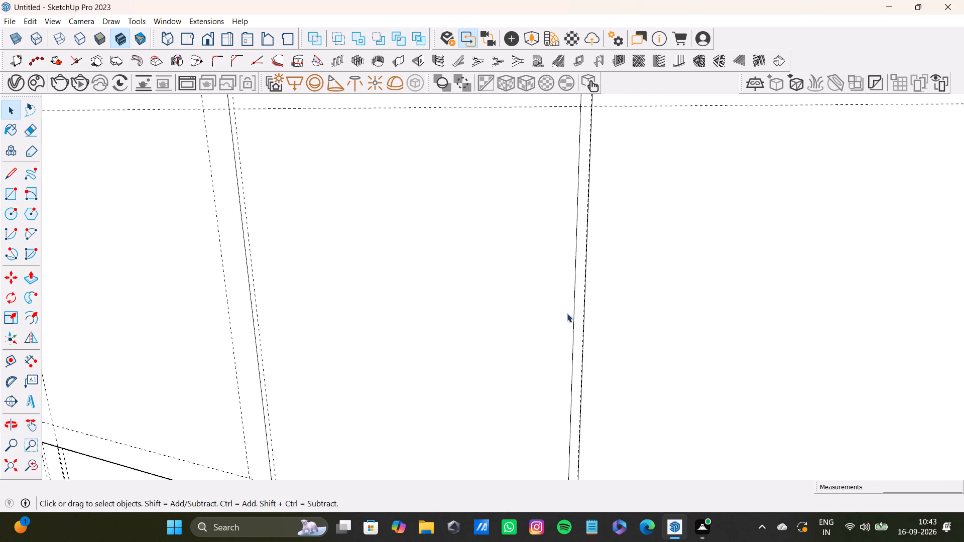
left_click(582, 337)
key("Delete")
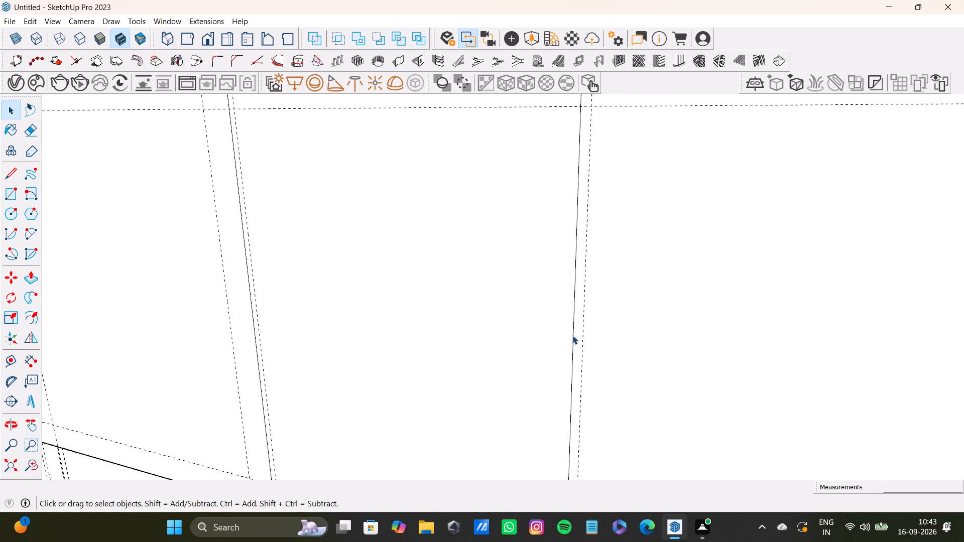
Draw a line along the guide at the fourth–fifth panel divider, from the overhead box front's top edge to its bottom edge.
key("l")
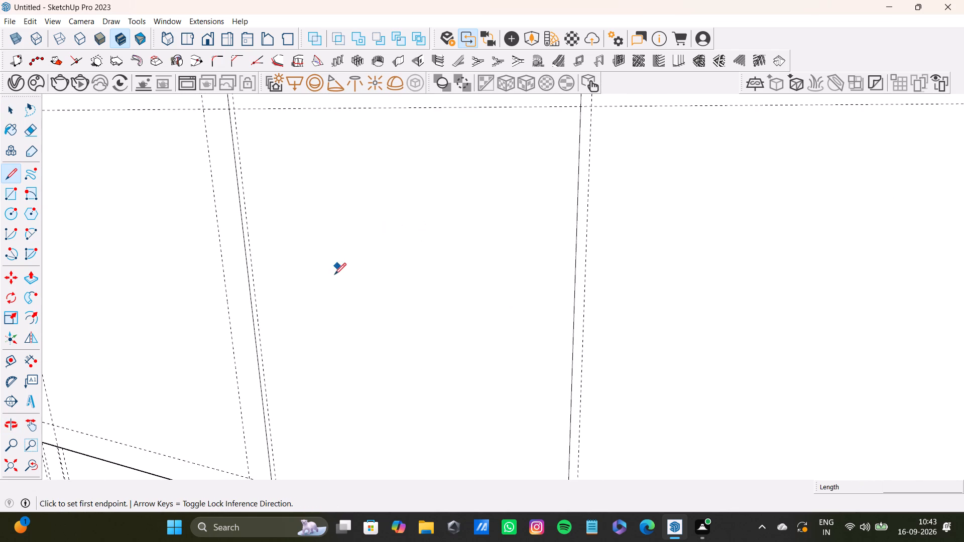
scroll(334, 275, "down", 7)
left_click(27, 467)
middle_click_drag(270, 238, 335, 357, "shift")
scroll(288, 227, "up", 9)
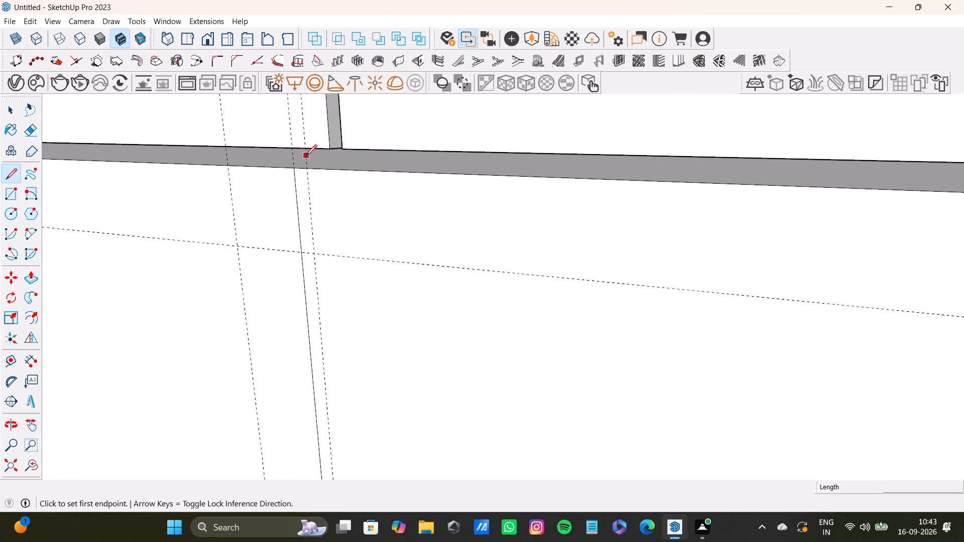
left_click(305, 165)
scroll(333, 423, "down", 3)
middle_click_drag(336, 423, 307, 103, "shift")
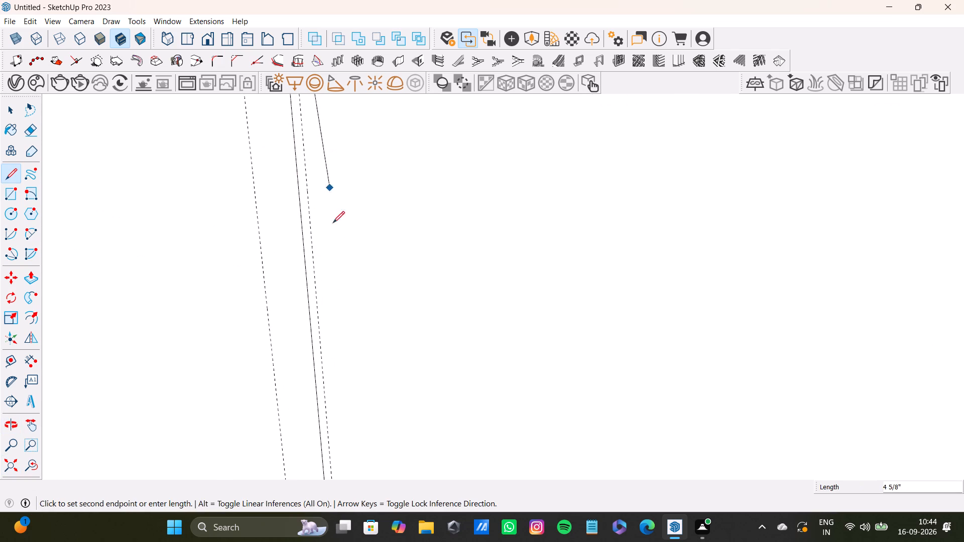
scroll(348, 347, "down", 2)
middle_click_drag(340, 374, 307, 176, "shift")
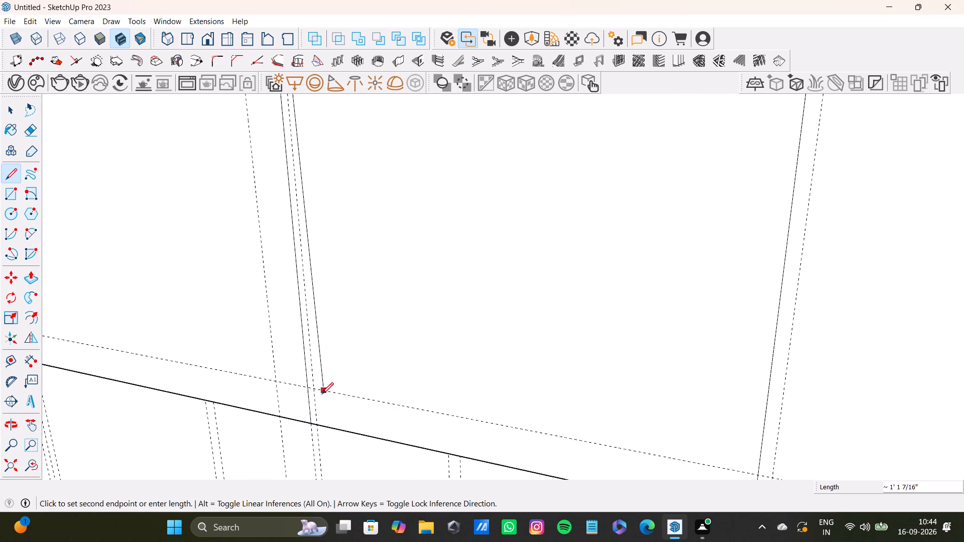
left_click(318, 422)
Draw a 1' 2 7/16" vertical line along the guide at the fifth–sixth panel divider, from the overhead box front's top edge to its bottom edge.
scroll(380, 321, "down", 7)
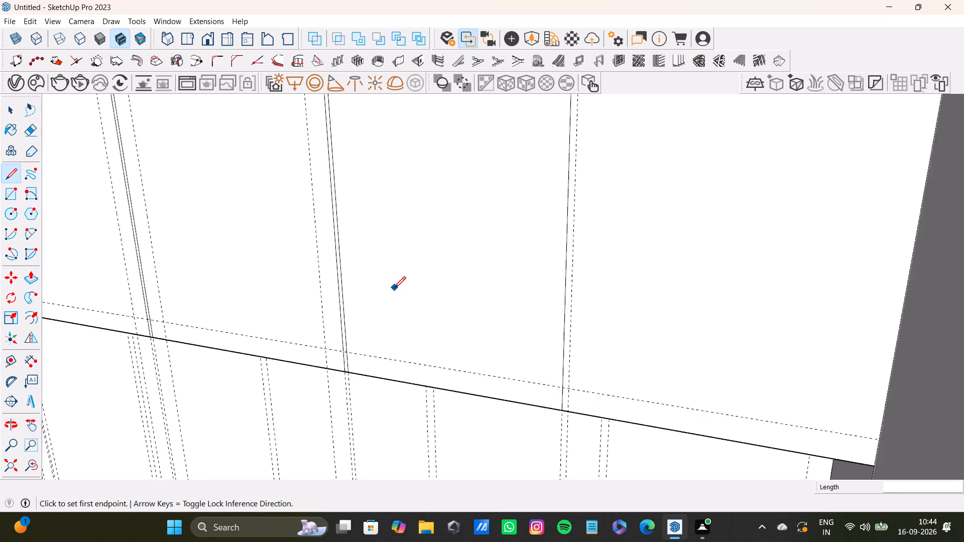
scroll(394, 288, "down", 1)
middle_click_drag(449, 224, 449, 417, "shift")
scroll(501, 317, "up", 9)
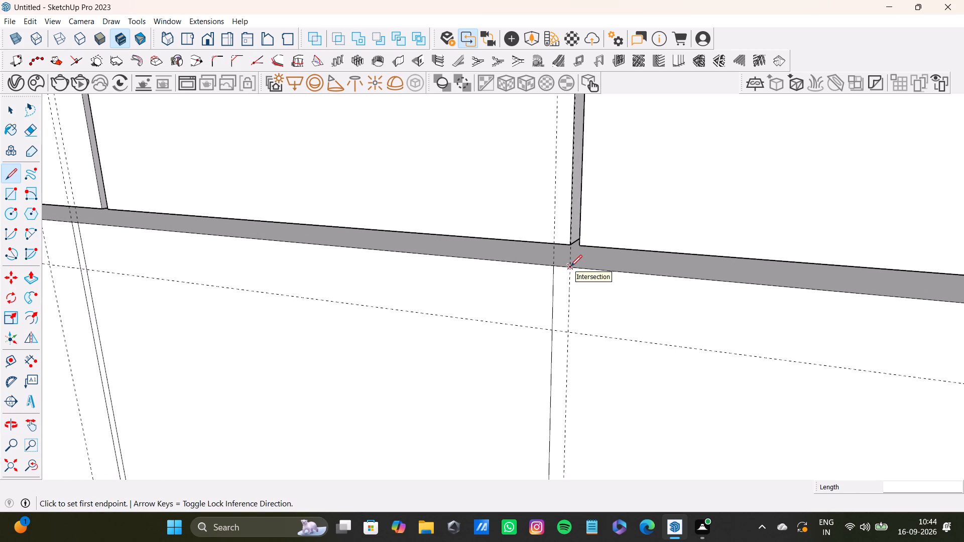
left_click(569, 269)
scroll(559, 389, "down", 4)
middle_click_drag(562, 404, 503, 133, "shift")
scroll(499, 242, "down", 2)
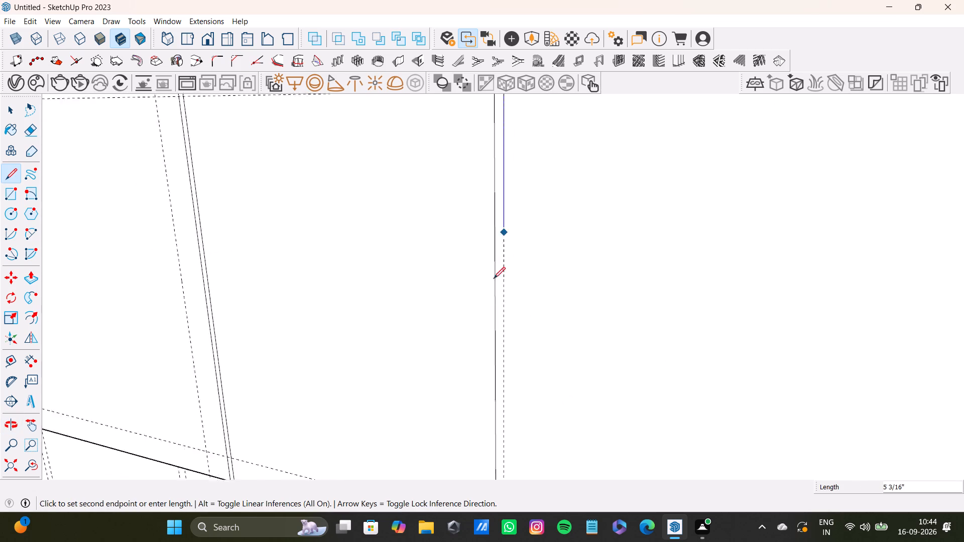
scroll(494, 279, "down", 1)
middle_click_drag(501, 322, 486, 164)
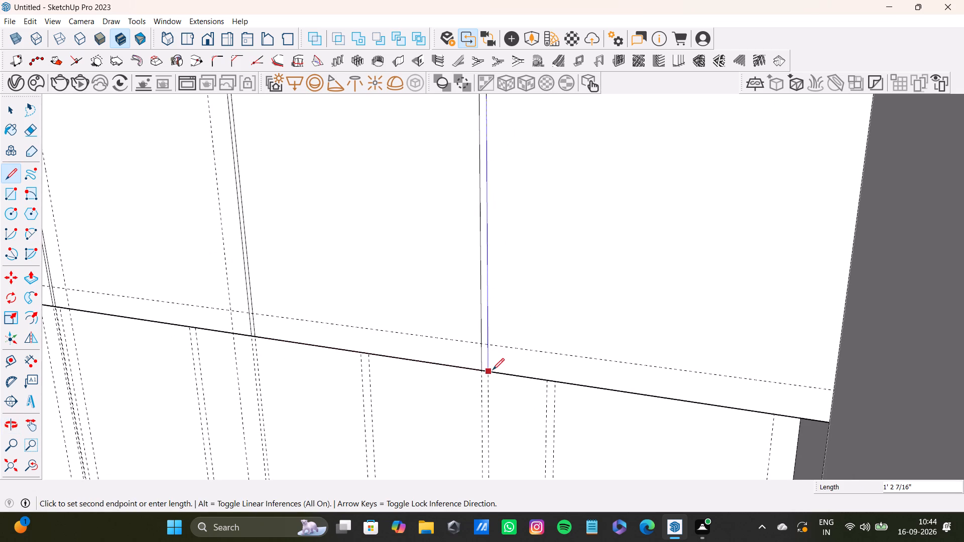
left_click(493, 370)
key("space")
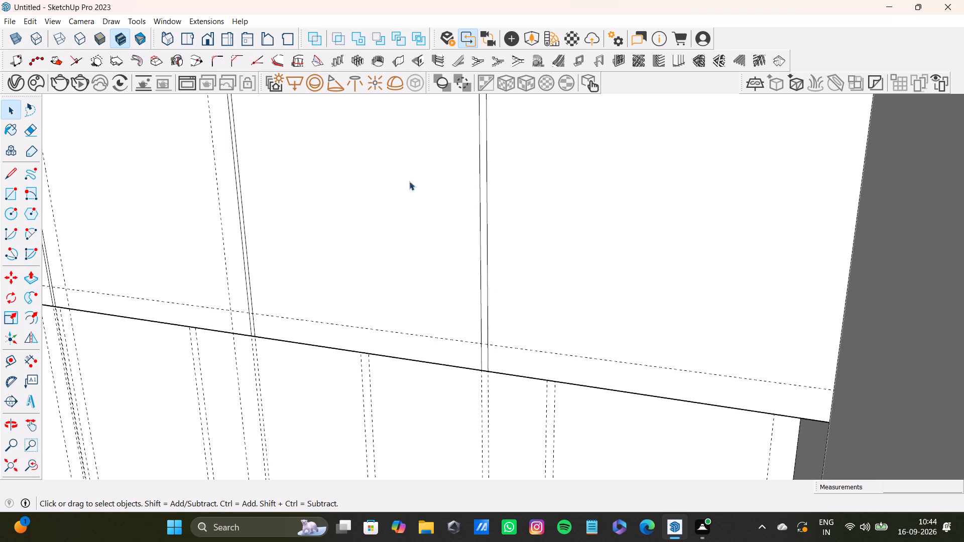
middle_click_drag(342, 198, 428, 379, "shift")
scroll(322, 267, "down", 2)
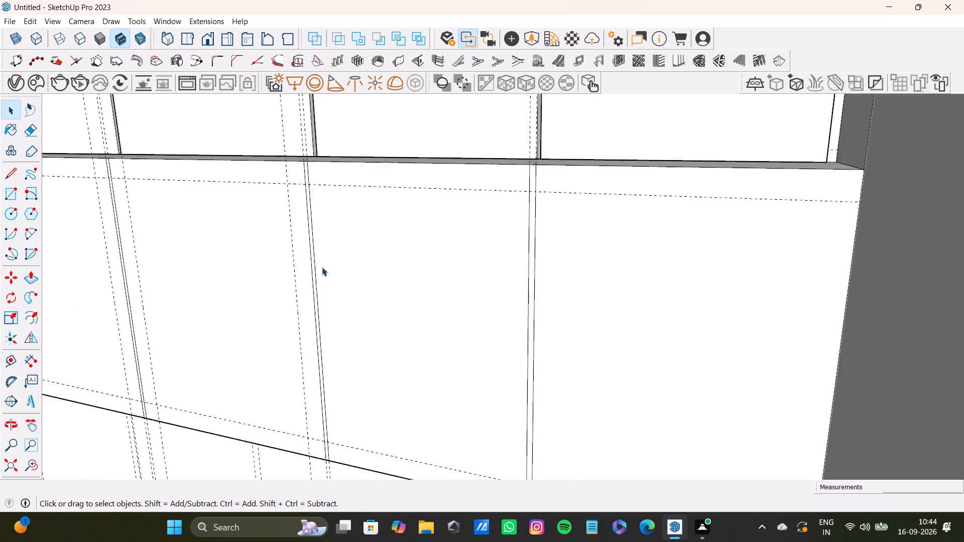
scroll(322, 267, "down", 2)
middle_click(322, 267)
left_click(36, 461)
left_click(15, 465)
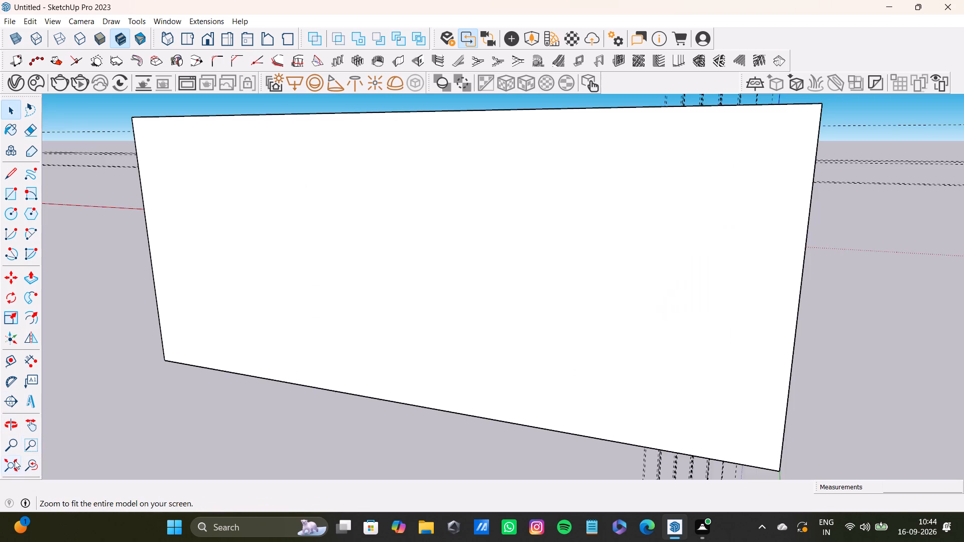
Place a vertical guide 1" inside the fifth panel from the fourth–fifth panel divider on the overhead box's front.
middle_click_drag(249, 374, 446, 478)
scroll(478, 248, "up", 3)
middle_click_drag(521, 170, 297, 458, "shift")
scroll(296, 384, "up", 6)
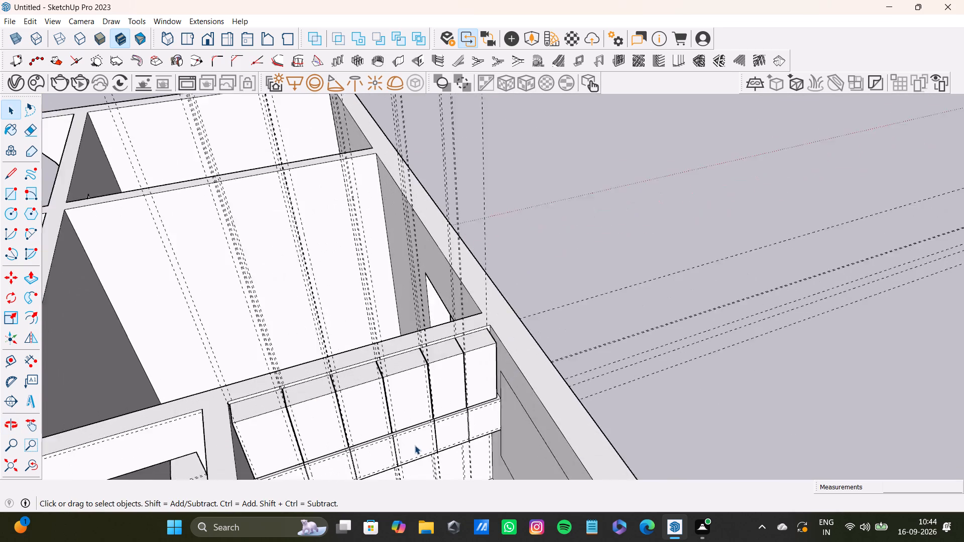
scroll(415, 445, "up", 17)
middle_click_drag(439, 418, 347, 365)
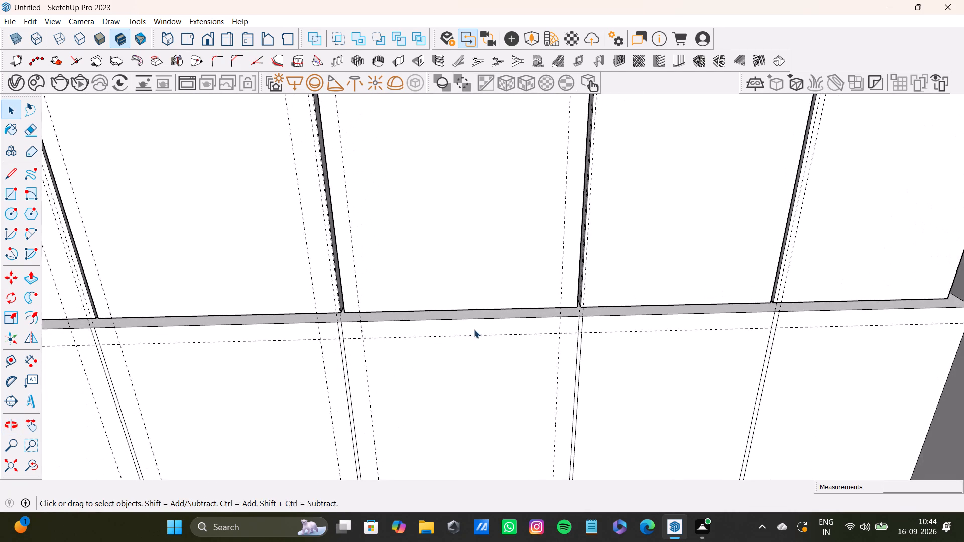
scroll(507, 329, "down", 4)
middle_click_drag(619, 376, 543, 345, "shift")
scroll(450, 352, "up", 7)
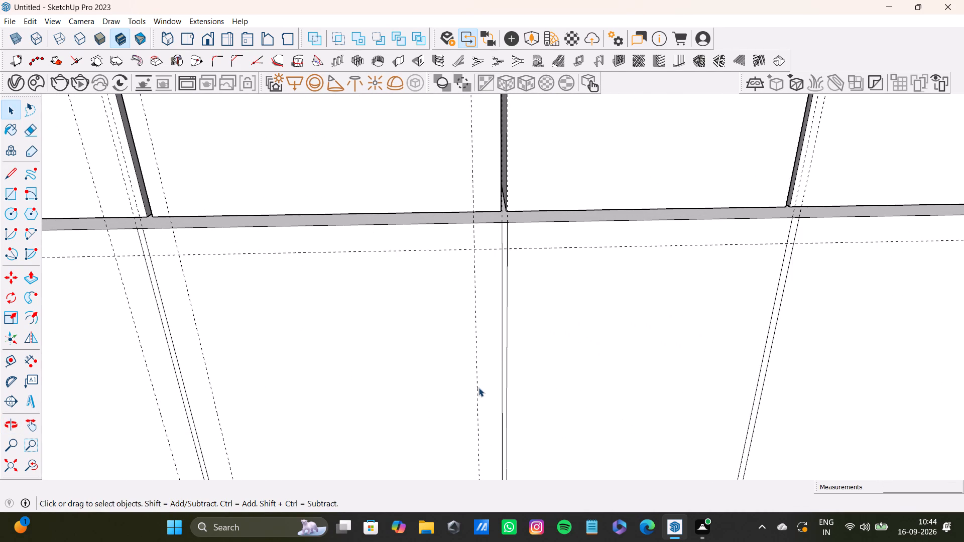
key("t")
left_click(512, 389)
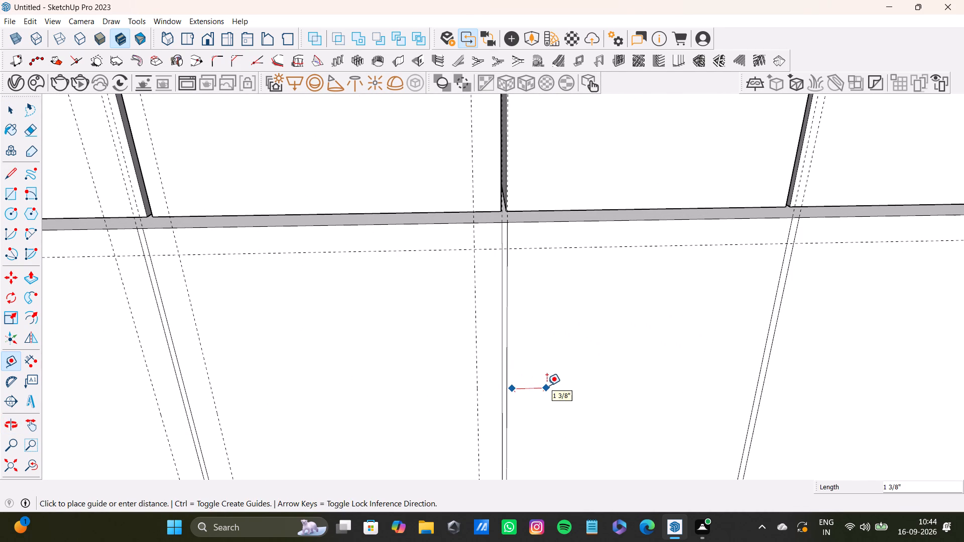
key("space")
key("t")
scroll(502, 403, "up", 7)
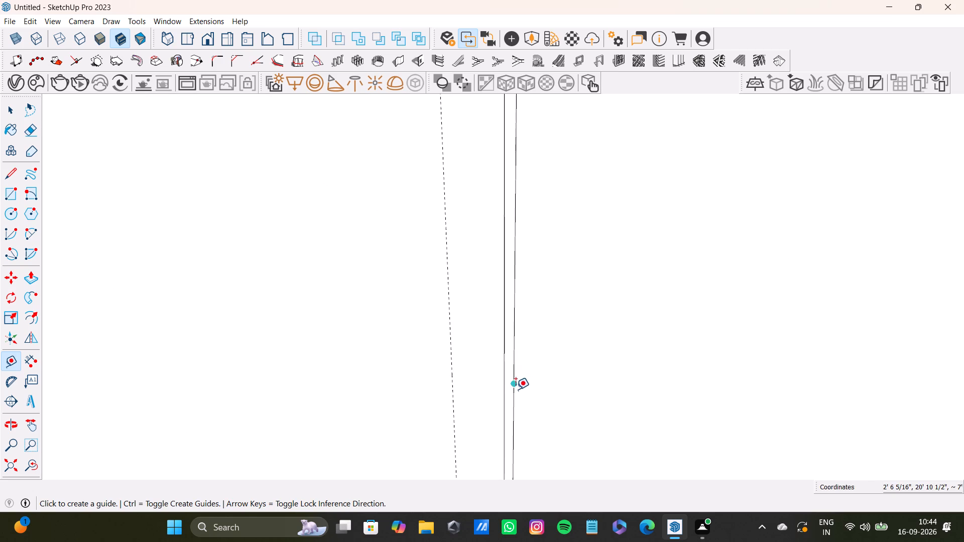
left_click(514, 392)
key("1")
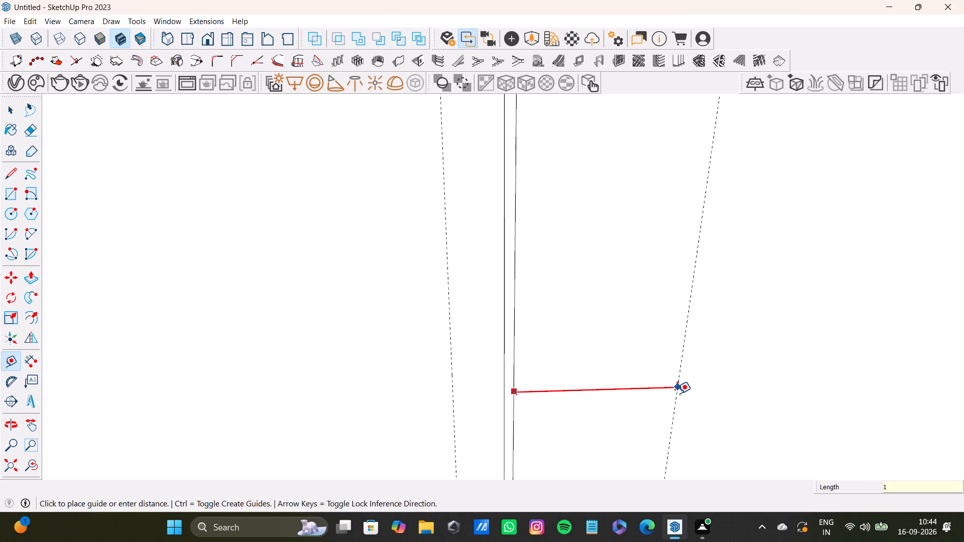
key("shift+quotedbl")
key("Return")
Place a vertical guide 1" inside the fifth panel from the fifth–sixth panel divider on the overhead box's front.
scroll(470, 399, "down", 9)
middle_click_drag(553, 352, 468, 339, "shift")
scroll(468, 340, "up", 4, "shift")
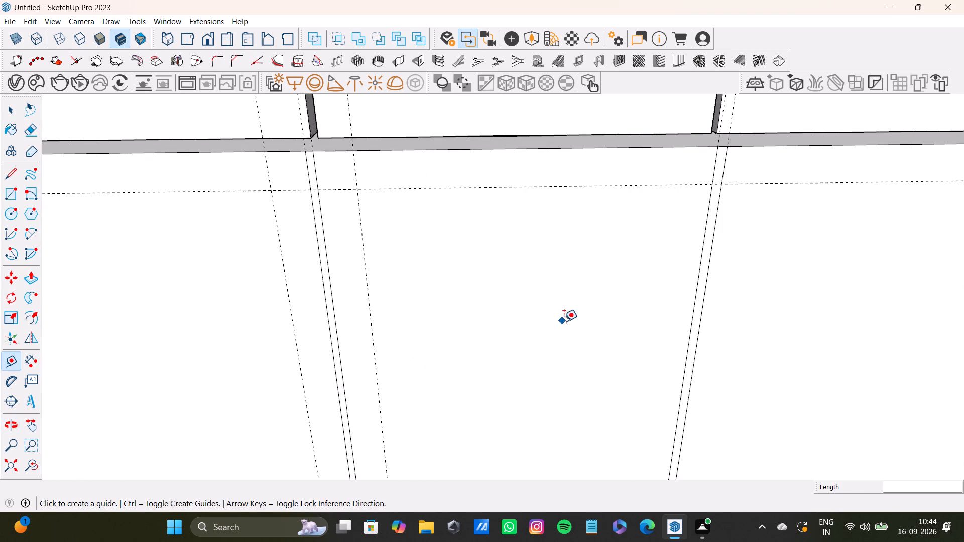
left_click(690, 323)
key("1")
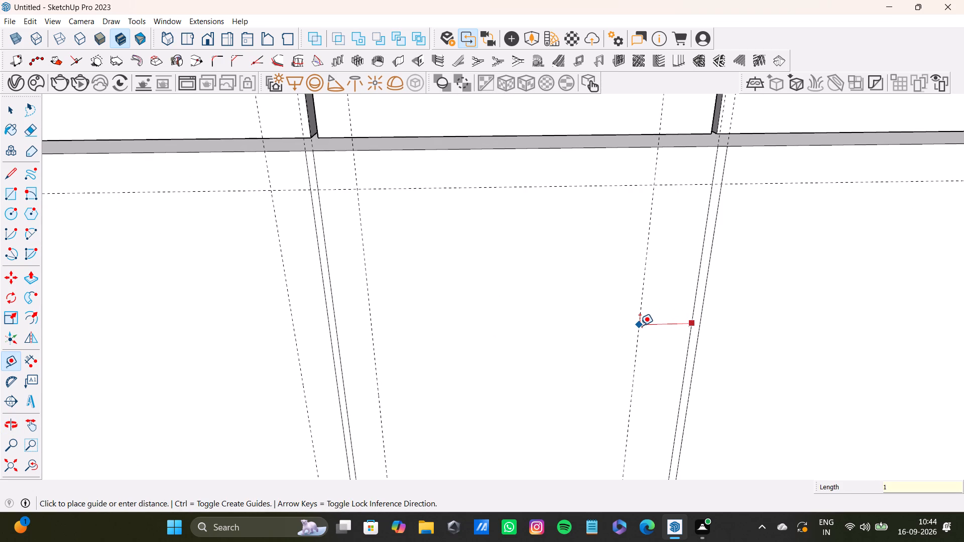
key("shift+quotedbl")
key("Return")
Place vertical guides 1" inside the sixth panel, one from the fifth–sixth divider and one from the overhead box's outer edge.
scroll(640, 325, "down", 8)
middle_click_drag(633, 332, 481, 329, "shift")
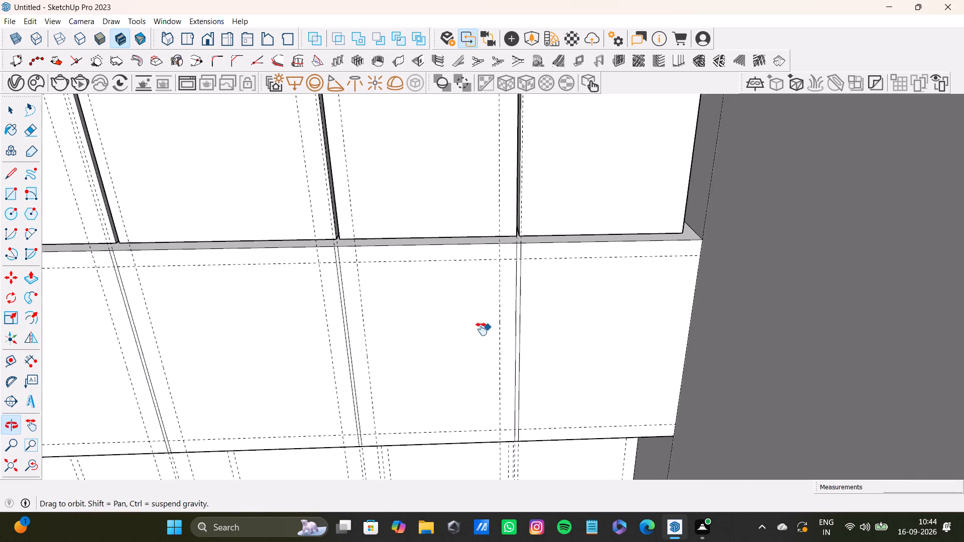
middle_click_drag(481, 329, 480, 329, "shift")
scroll(547, 323, "up", 6)
left_click(491, 360)
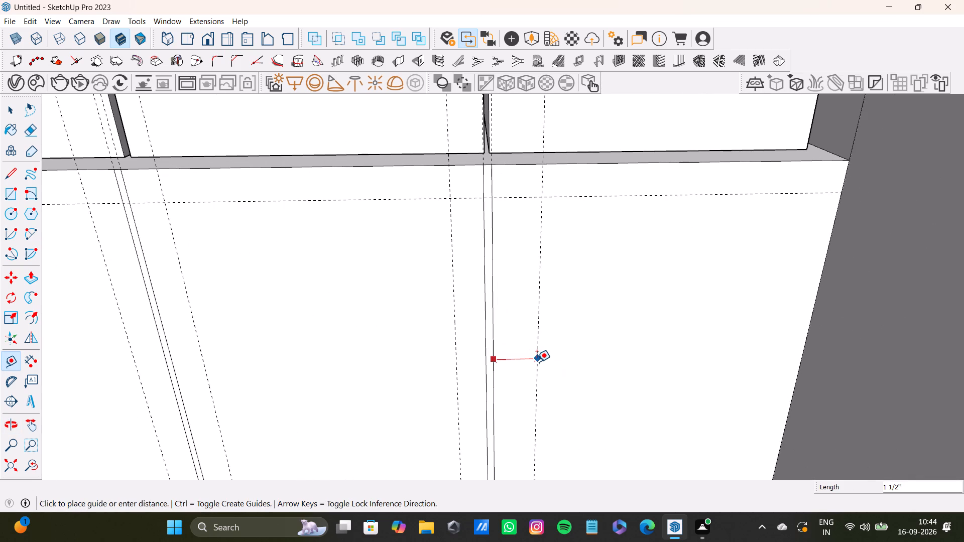
key("1")
key("shift+quotedbl")
key("Return")
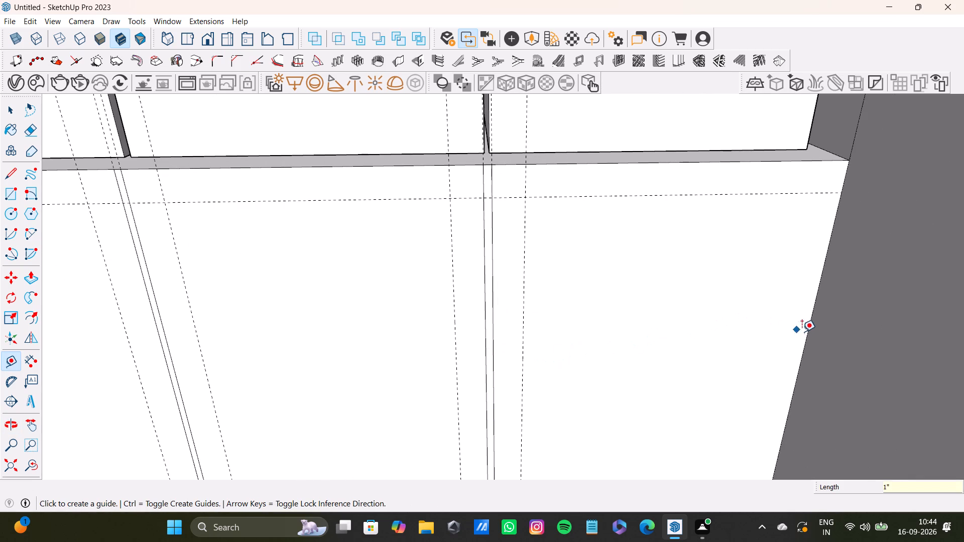
left_click(806, 342)
key("1")
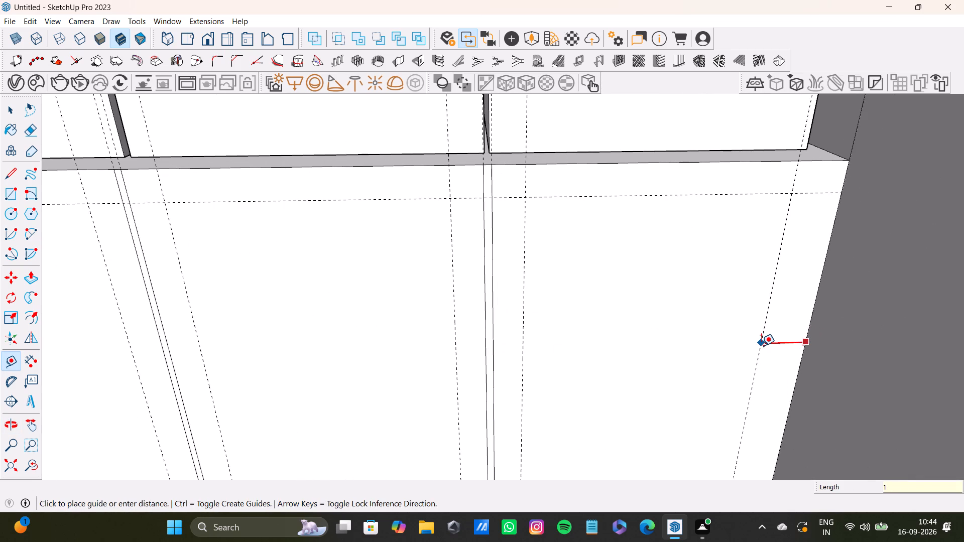
key("shift+quotedbl")
key("Return")
key("space")
Draw inset rectangles along the margin guides in the first, second and third panels of the overhead box's front, the second 1' 7/16" by 10 3/8".
scroll(491, 336, "down", 8)
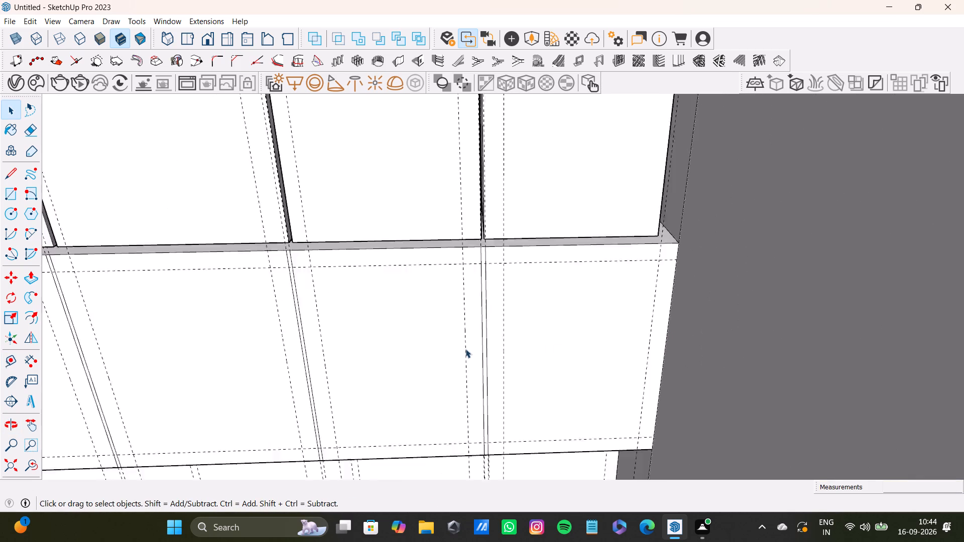
middle_click_drag(465, 354, 538, 313, "shift")
middle_click_drag(541, 311, 436, 343)
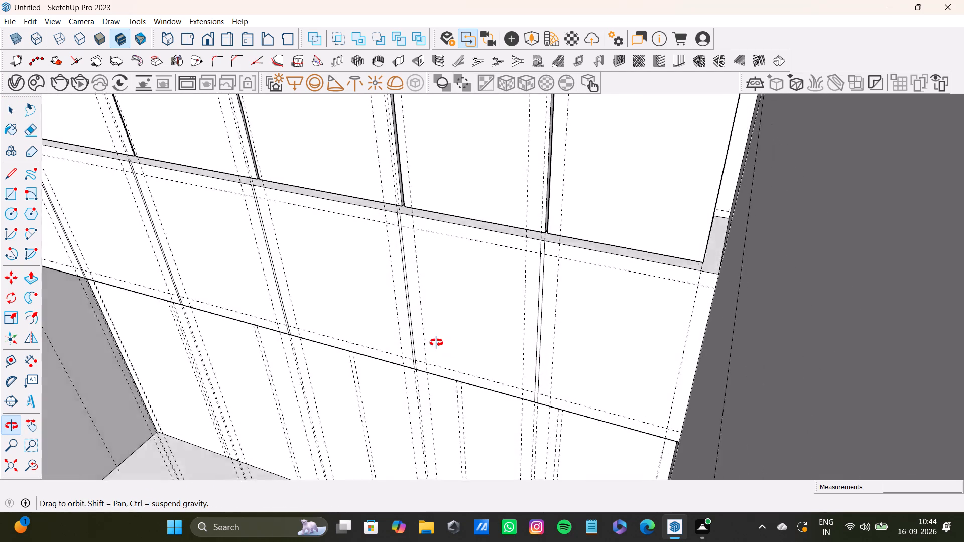
middle_click_drag(436, 343, 710, 306)
scroll(432, 282, "down", 4)
middle_click_drag(424, 281, 487, 255, "shift")
middle_click_drag(445, 269, 530, 232)
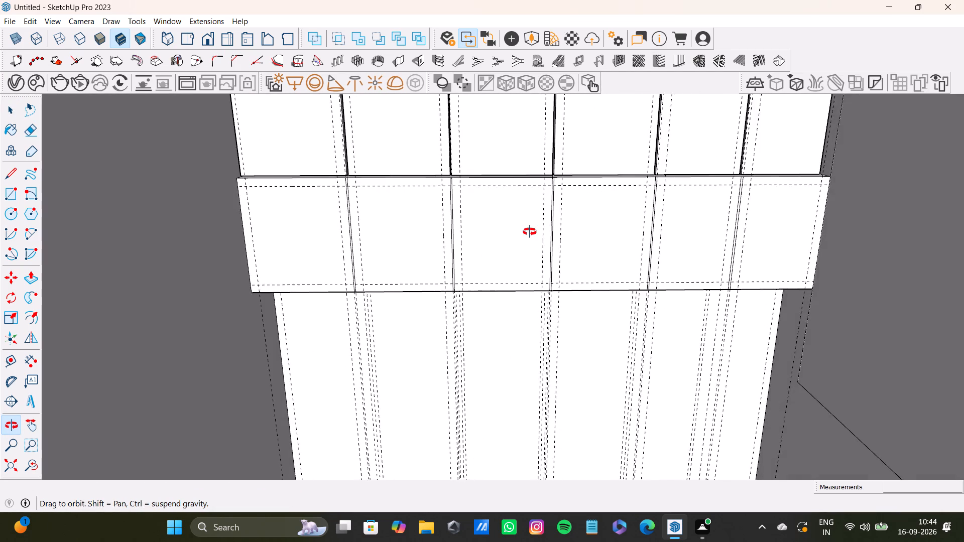
middle_click_drag(530, 232, 530, 160)
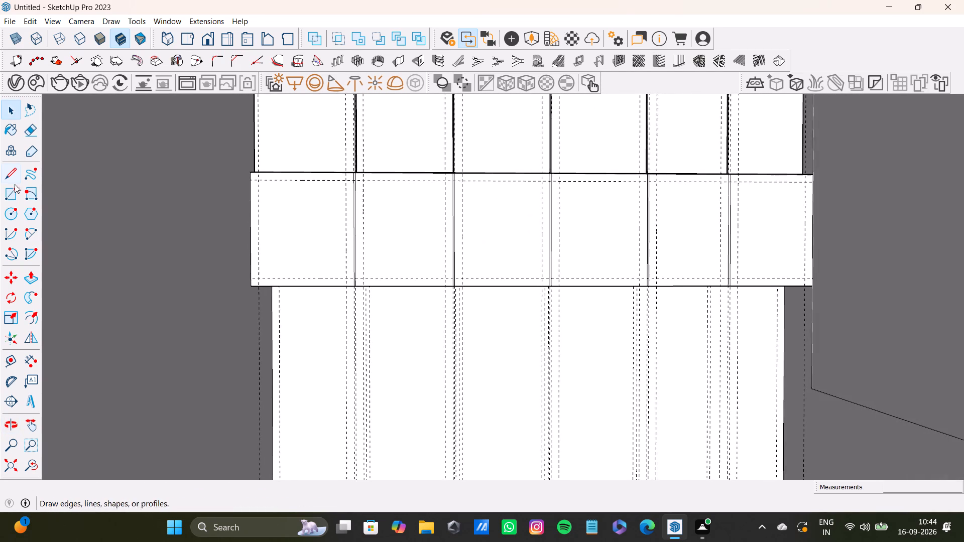
left_click(10, 191)
scroll(268, 187, "up", 3)
left_click(257, 179)
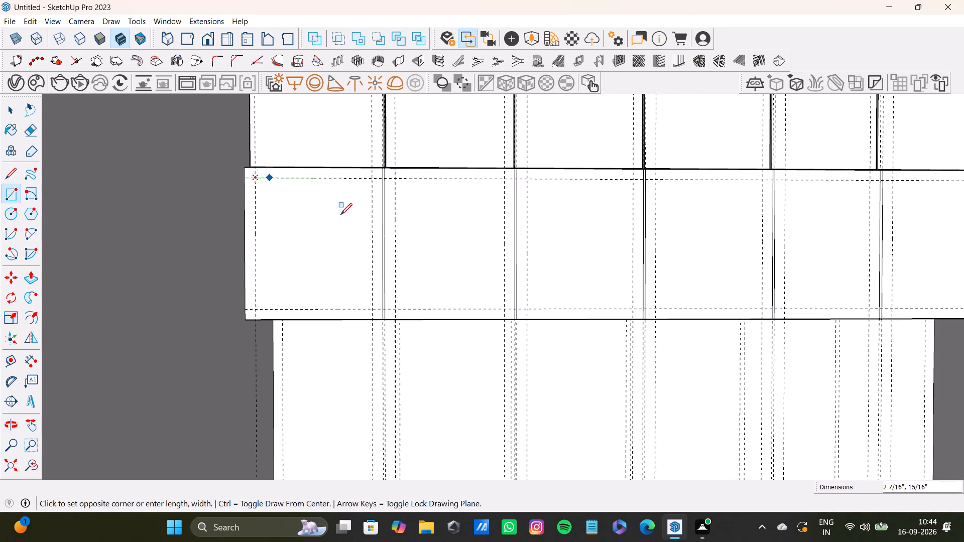
left_click(371, 311)
left_click(393, 178)
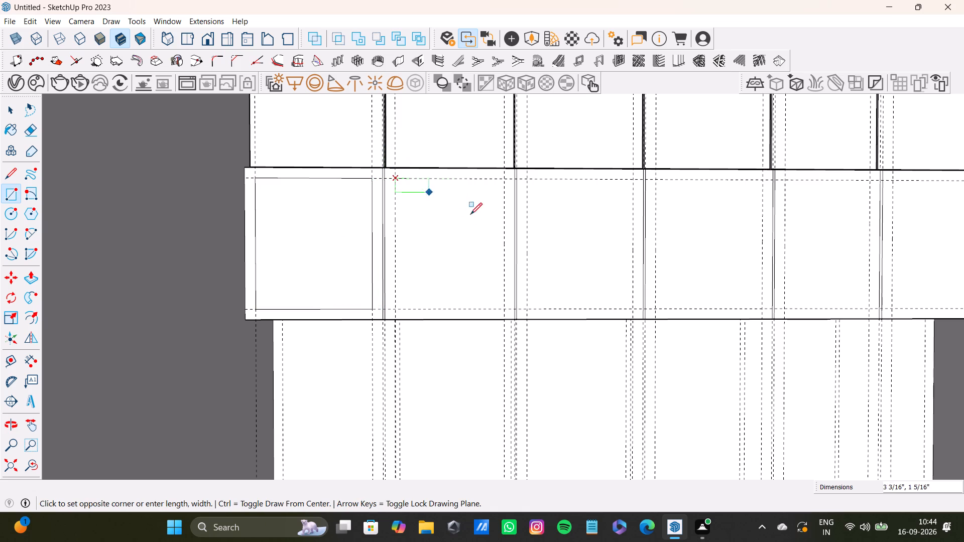
left_click(505, 309)
left_click(529, 178)
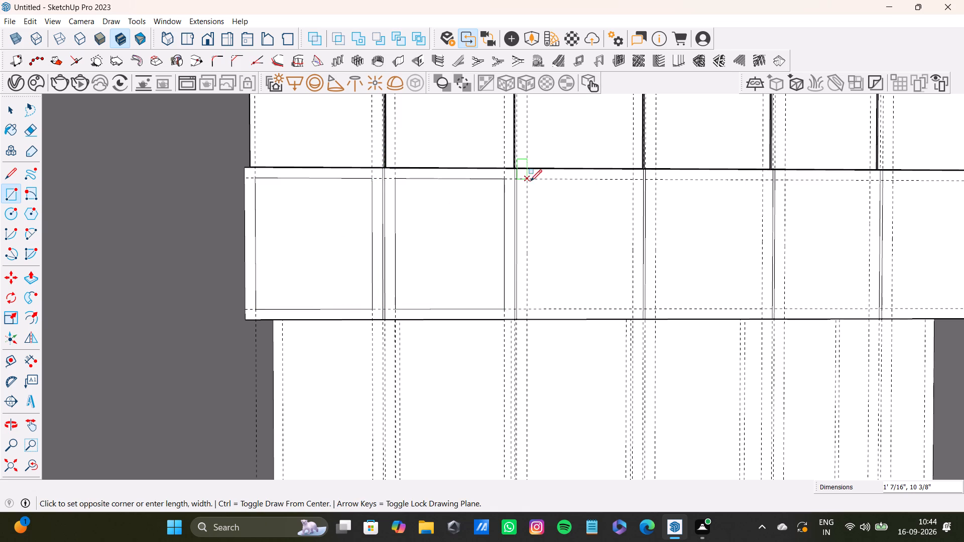
left_click(632, 305)
Draw inset rectangles 1' 7/16" high along the margin guides in the fourth, fifth and sixth panels, widths 10 3/8", 8 5/16" and 8 3/4".
middle_click_drag(646, 284, 398, 262, "shift")
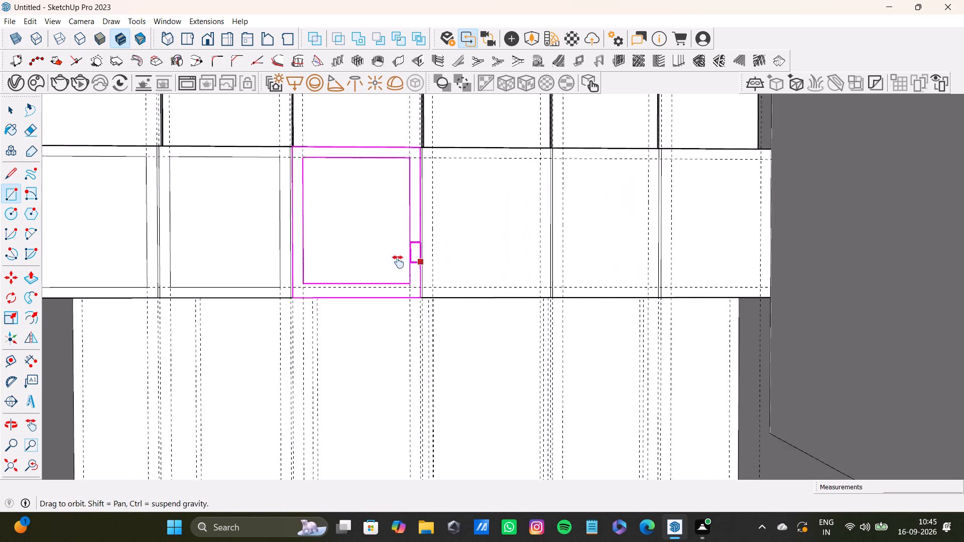
middle_click_drag(398, 262, 393, 256, "shift")
left_click(404, 154)
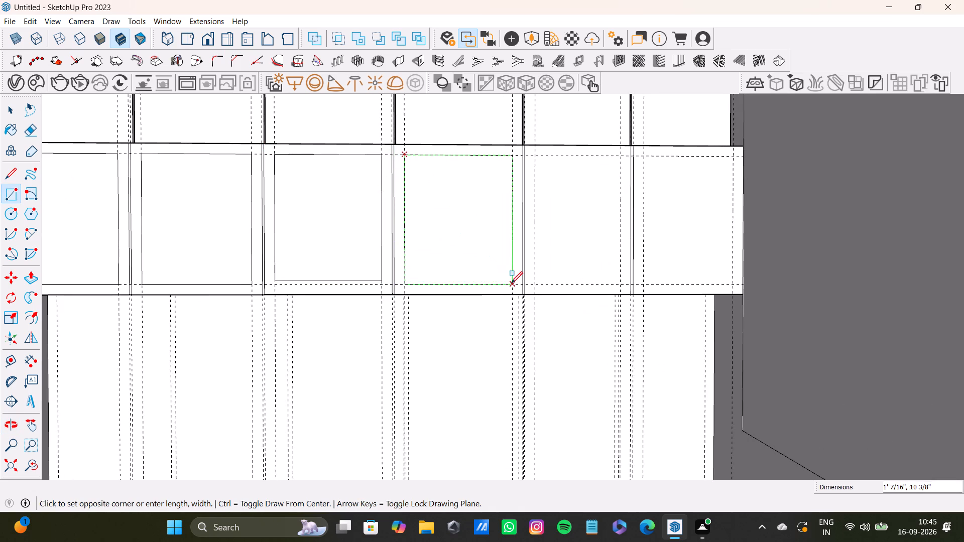
left_click(512, 283)
left_click(533, 156)
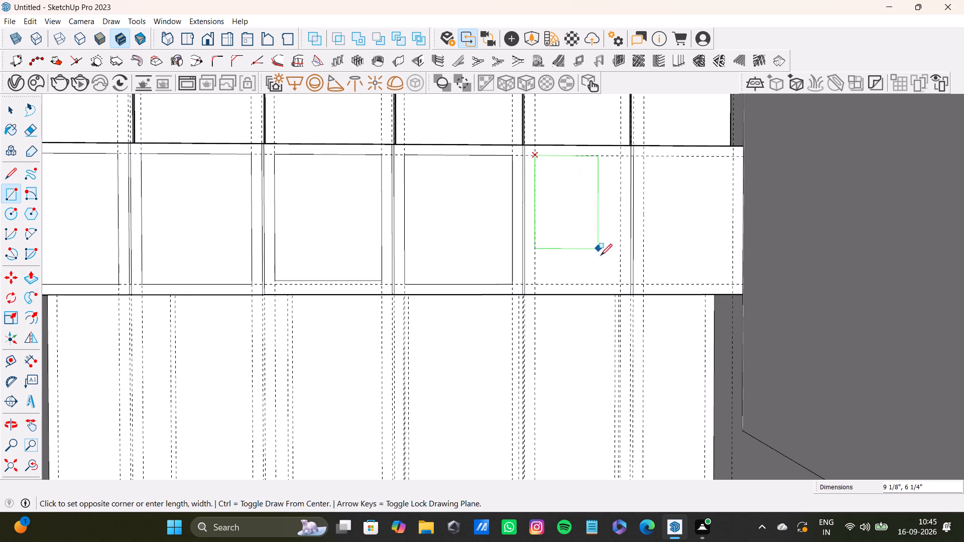
left_click(622, 284)
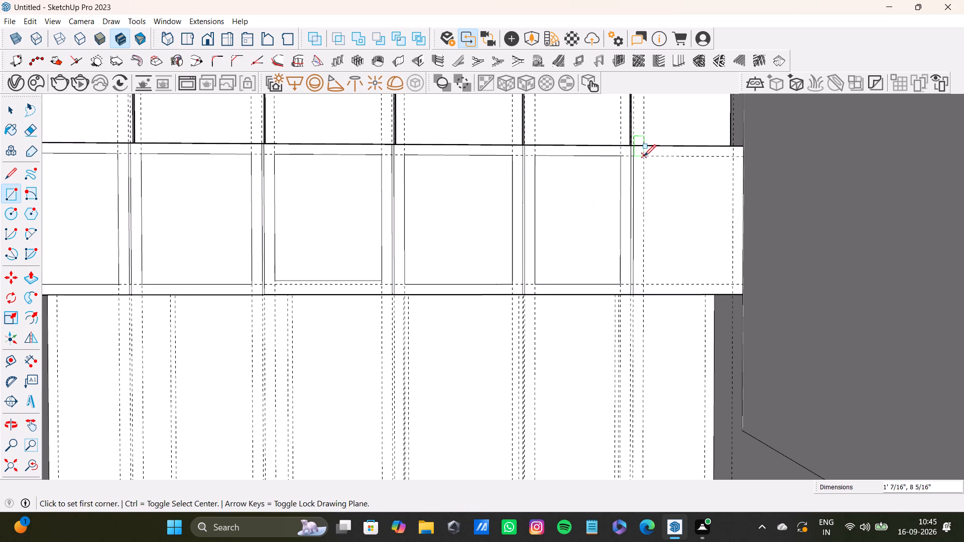
left_click(644, 156)
left_click(735, 283)
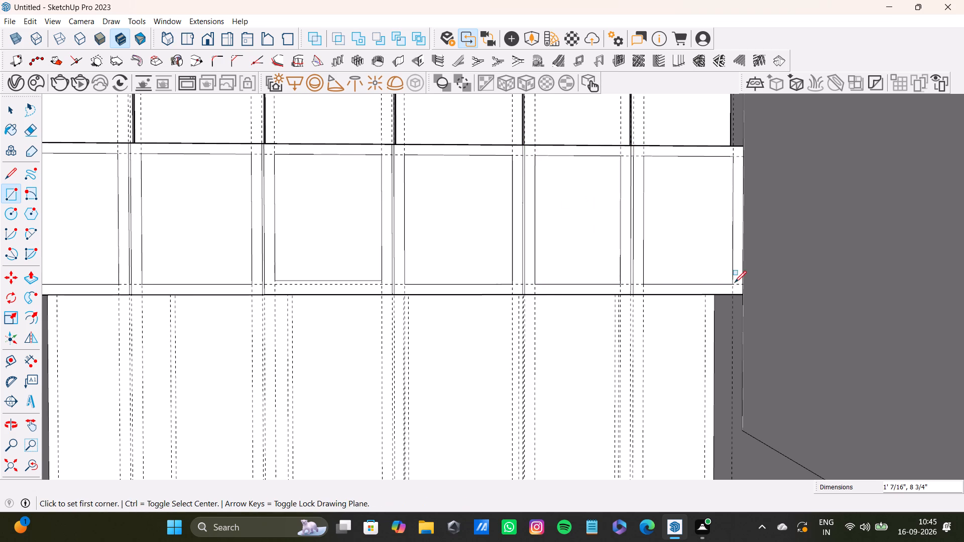
Push the first panel's inset face about 6 5/16" into the overhead box with Push/Pull.
scroll(600, 259, "down", 4)
middle_click_drag(472, 245, 648, 279)
middle_click_drag(445, 253, 412, 296)
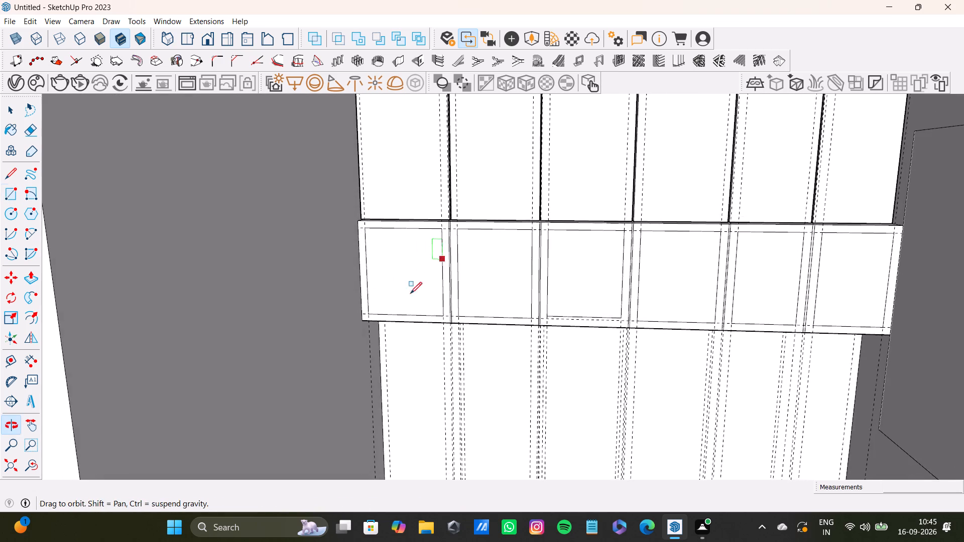
scroll(376, 255, "up", 8)
key("space")
left_click(376, 246)
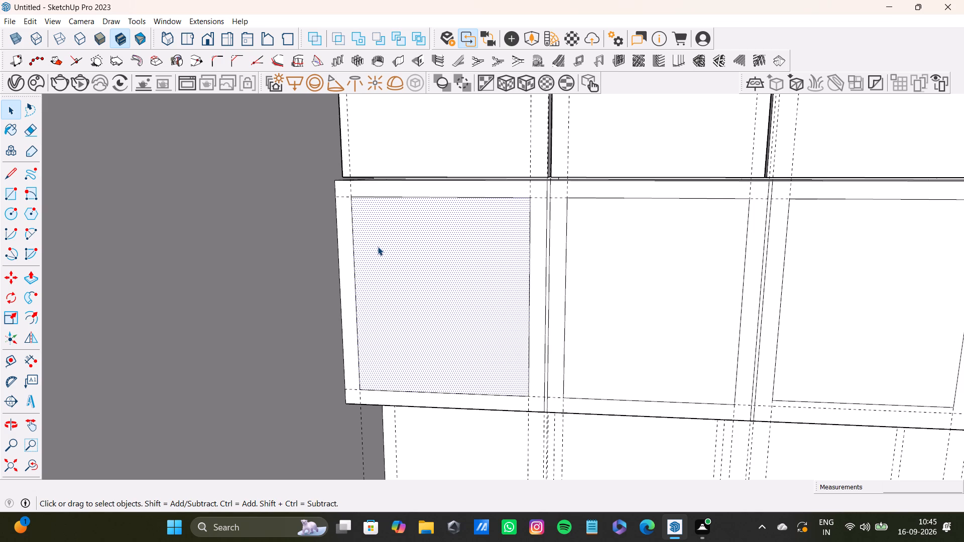
key("p")
left_click_drag(378, 246, 405, 229)
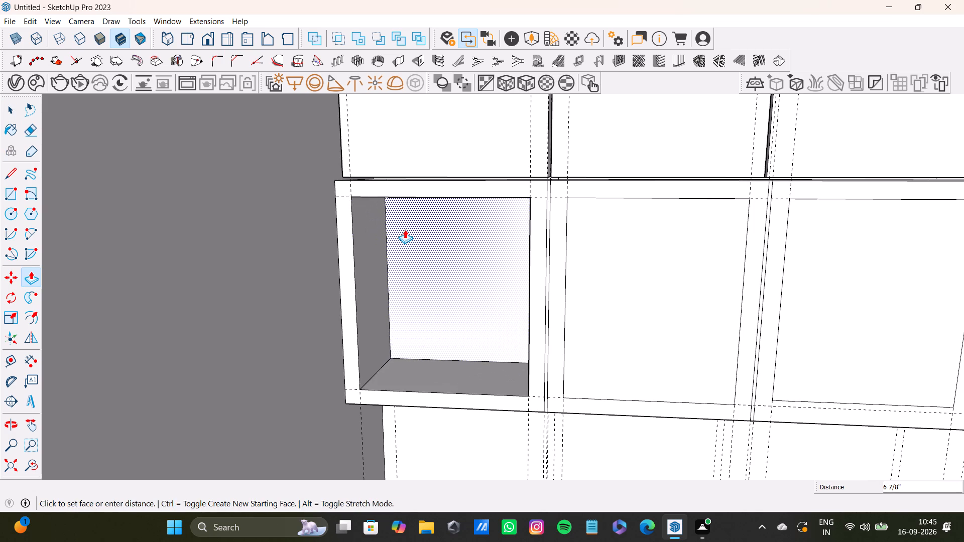
left_click_drag(405, 229, 404, 233)
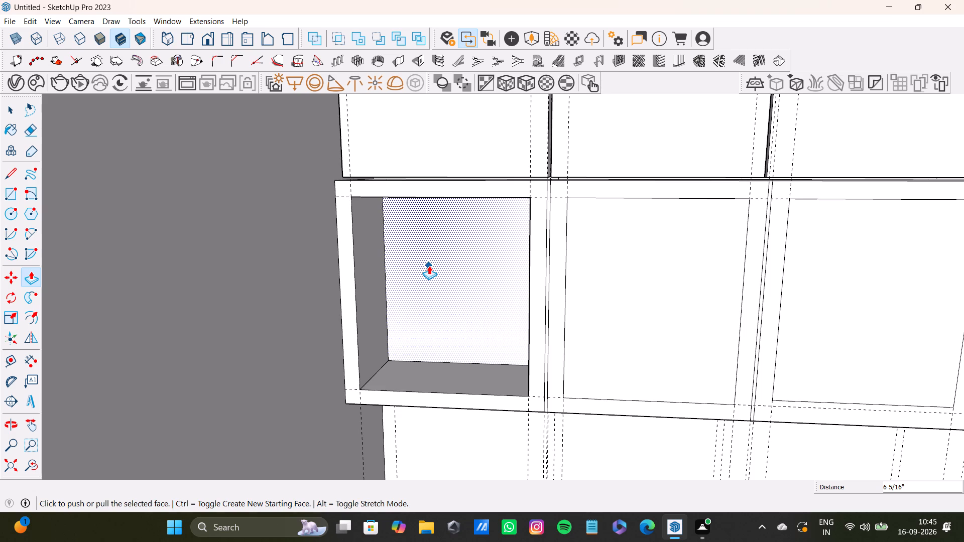
key("space")
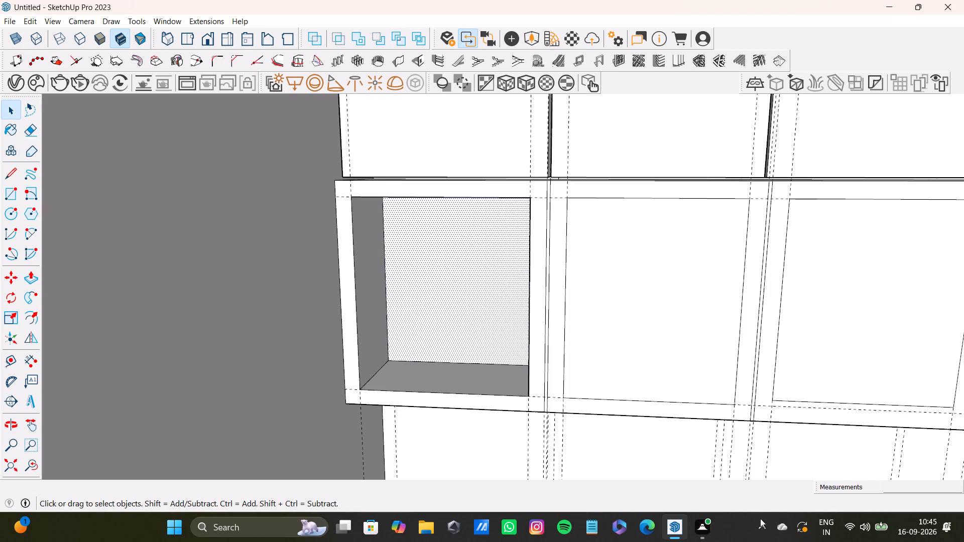
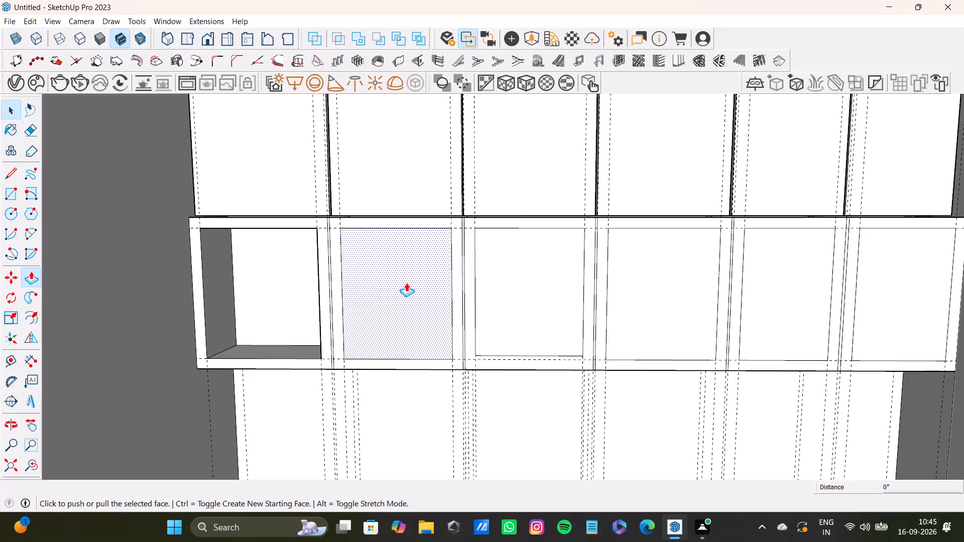
Push the second panel's inset face into the overhead box with Push/Pull, undoing the extra outward pull.
left_click_drag(406, 283, 310, 268)
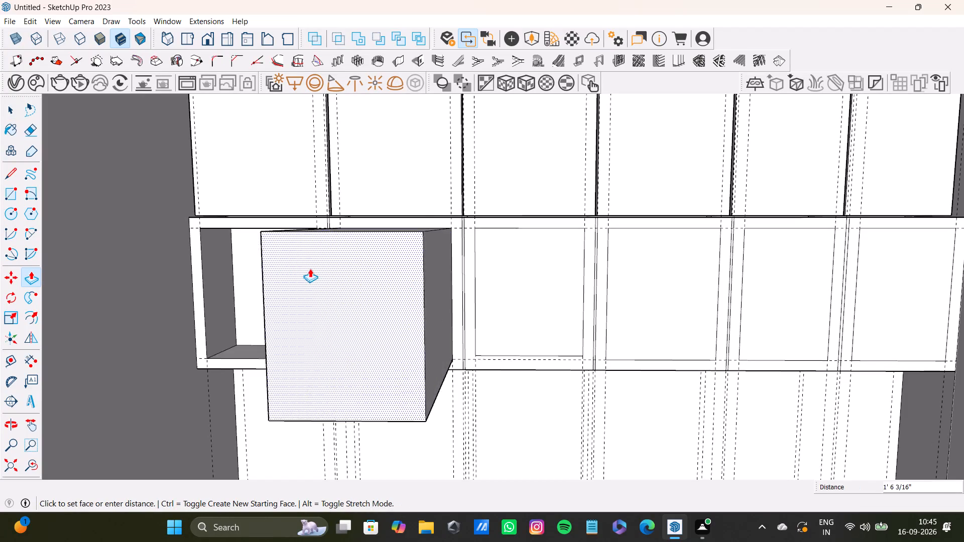
left_click_drag(310, 268, 343, 257)
middle_click_drag(361, 278, 355, 314)
left_click_drag(341, 315, 415, 246)
middle_click_drag(357, 293, 401, 222)
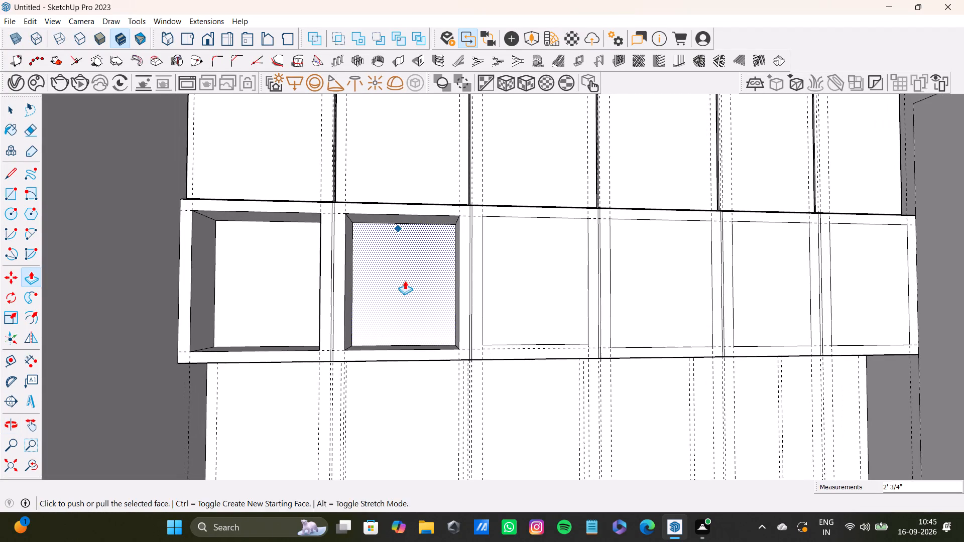
left_click_drag(403, 294, 447, 244)
scroll(360, 299, "down", 3)
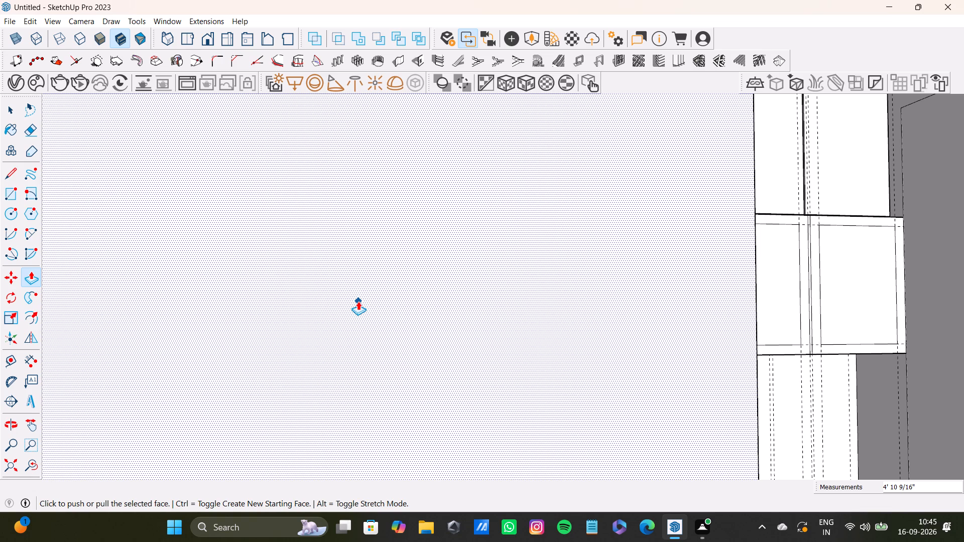
key("ctrl+z")
Push the third panel's inset face about 11 5/16" into the overhead box with Push/Pull.
middle_click_drag(470, 295, 417, 320)
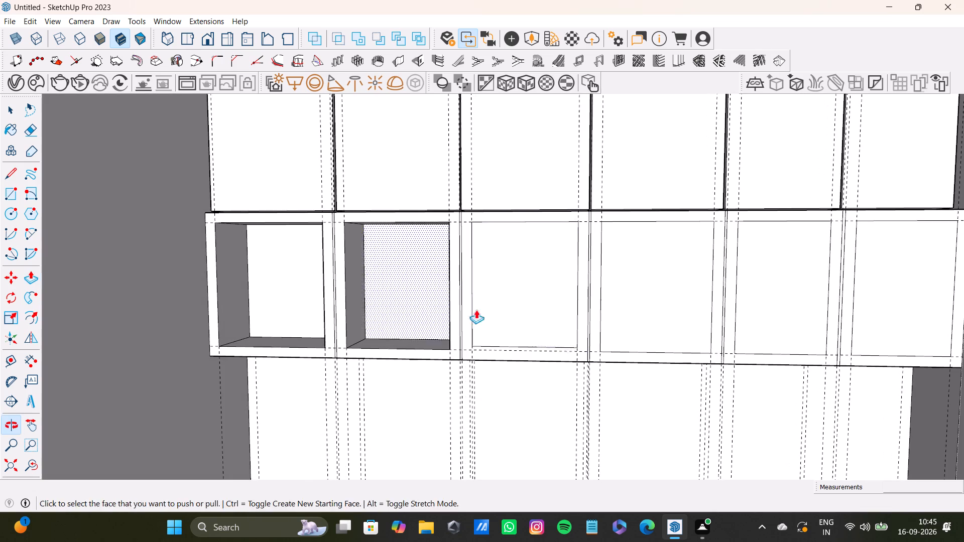
key("space")
left_click(496, 305)
key("p")
left_click_drag(499, 305, 514, 289)
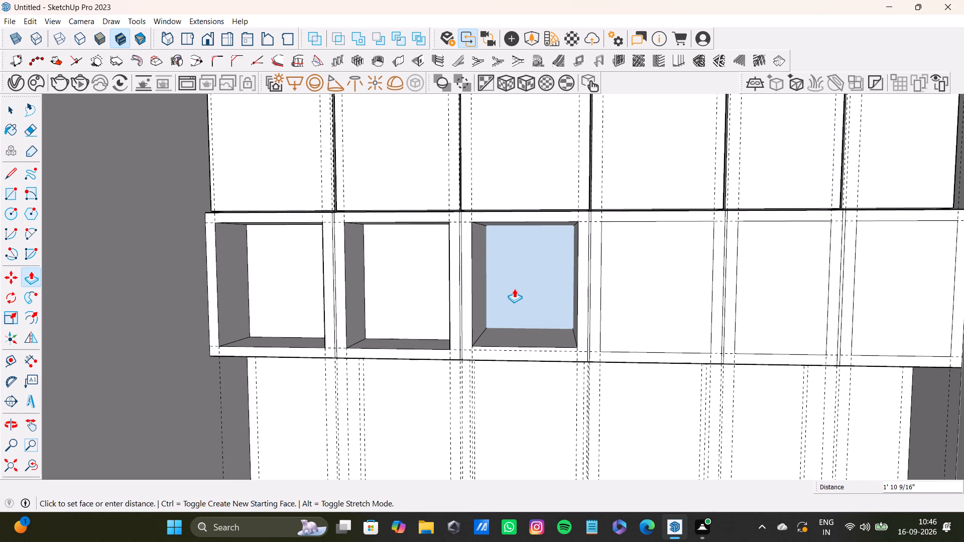
left_click_drag(514, 289, 509, 297)
scroll(536, 309, "down", 4)
middle_click_drag(548, 312, 516, 304, "shift")
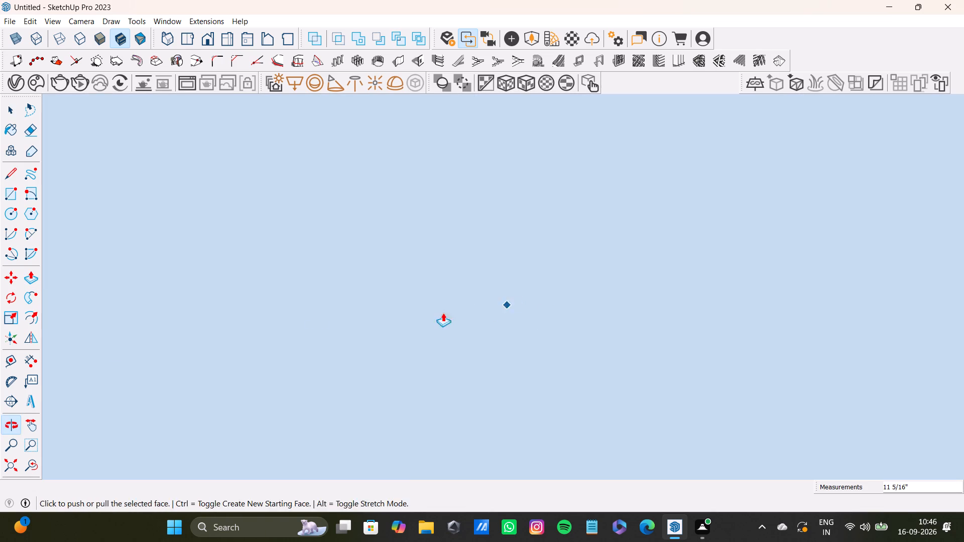
left_click(41, 470)
left_click(16, 454)
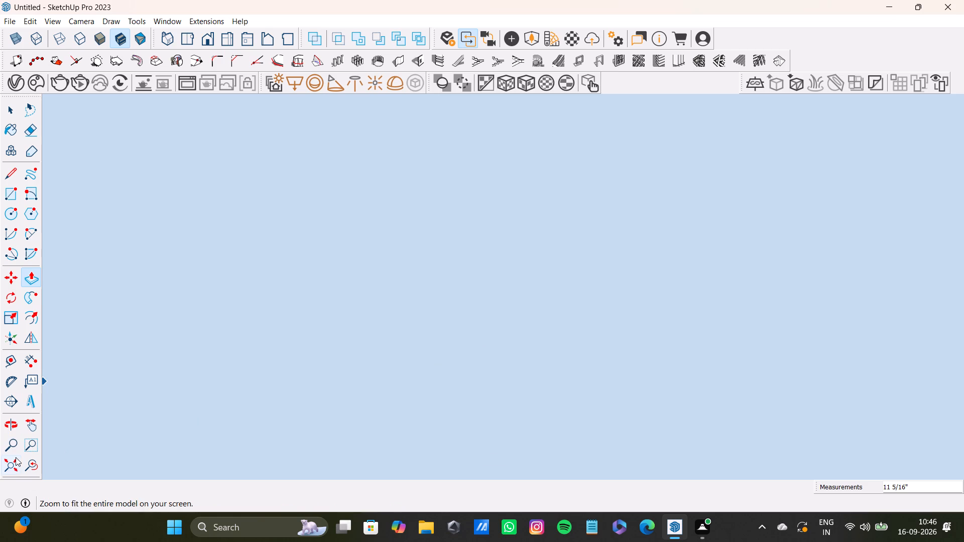
left_click(15, 461)
middle_click_drag(358, 208, 402, 365)
scroll(504, 167, "up", 5)
middle_click_drag(540, 146, 233, 262, "shift")
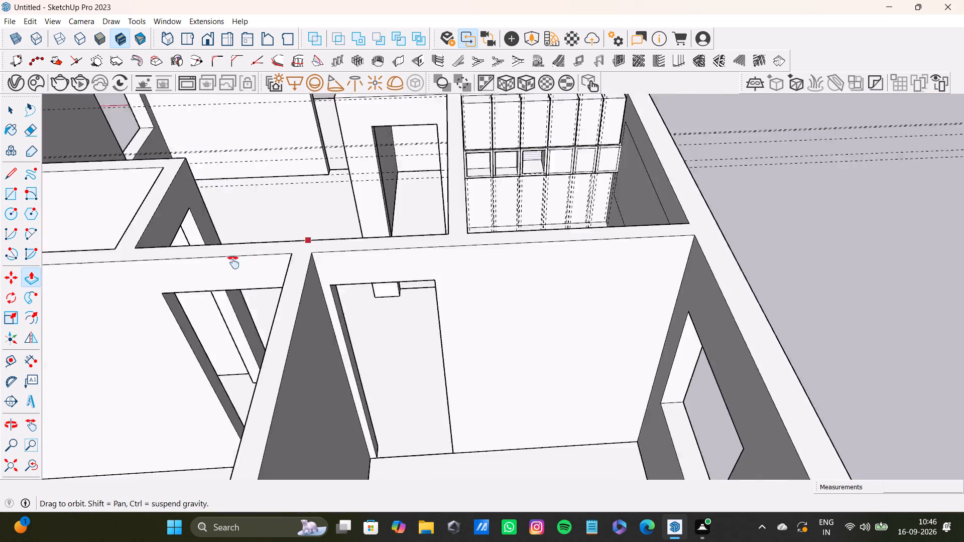
middle_click_drag(233, 262, 220, 263, "shift")
scroll(435, 211, "up", 8)
middle_click_drag(440, 178, 365, 250, "shift")
middle_click_drag(424, 246, 437, 177)
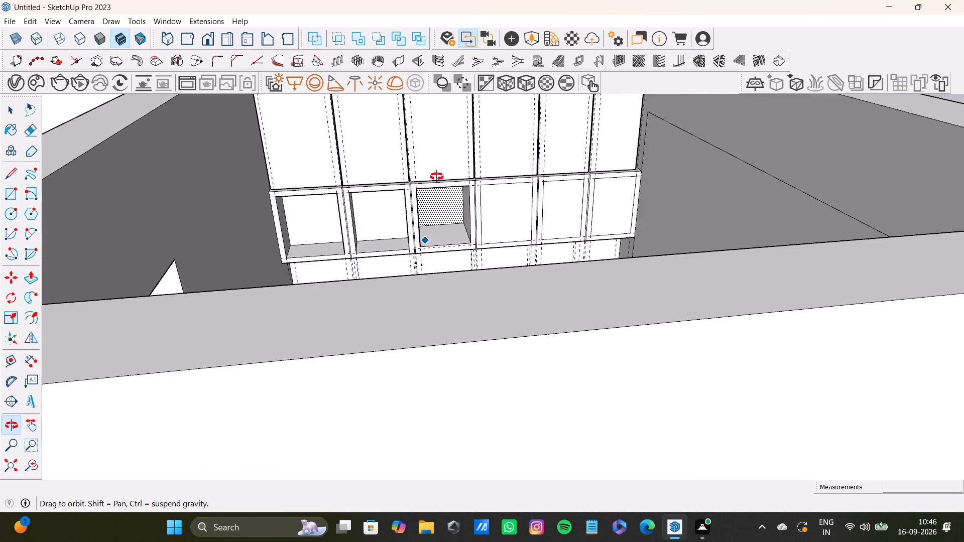
middle_click_drag(437, 177, 433, 178)
scroll(431, 212, "up", 11)
middle_click_drag(417, 244, 415, 167)
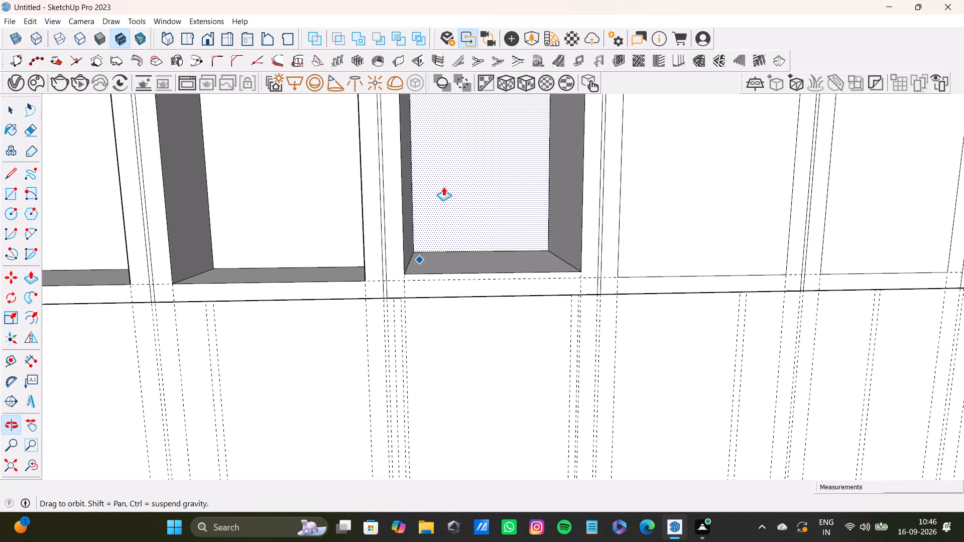
Lower the bottom face of the third panel's recess about 3/8" to the lower margin guide with Push/Pull.
key("space")
left_click(463, 265)
key("p")
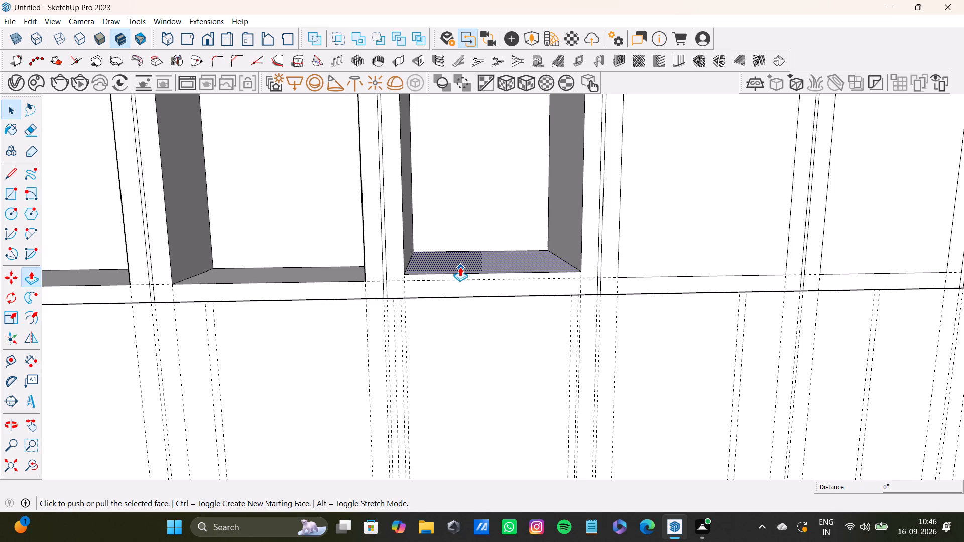
left_click_drag(459, 266, 407, 276)
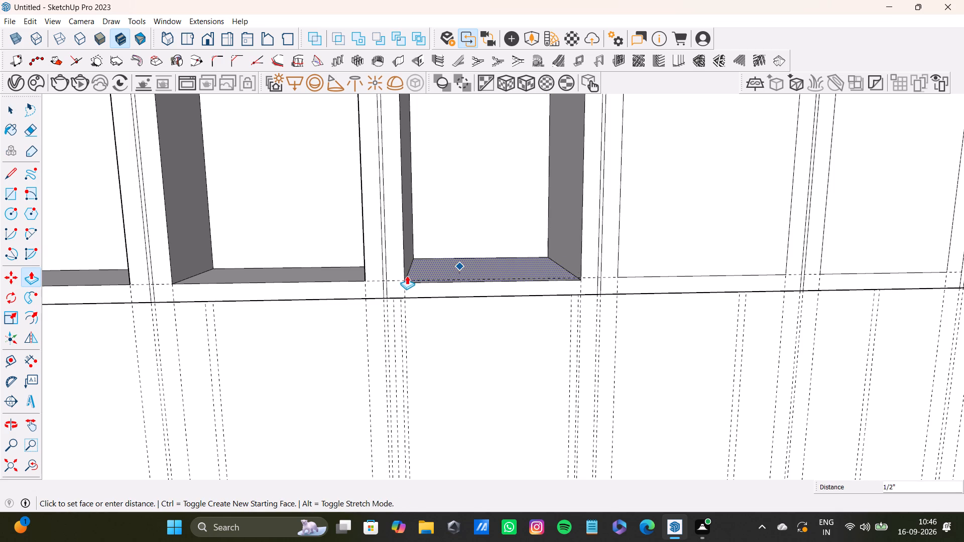
left_click_drag(407, 276, 359, 277)
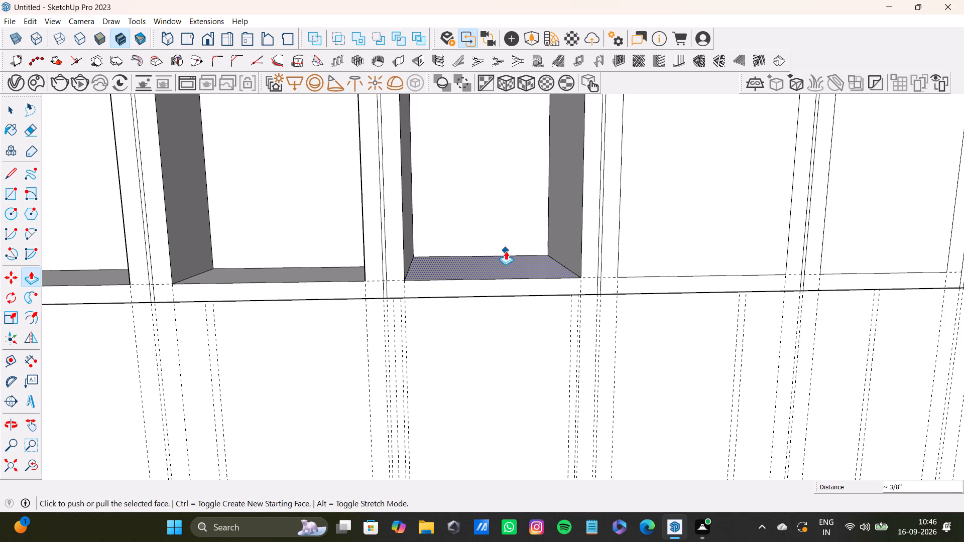
Push the fourth panel's inset face 8 1/4" into the overhead box with Push/Pull.
middle_click_drag(507, 249, 342, 312, "shift")
middle_click_drag(486, 277, 431, 286)
key("space")
left_click(448, 266)
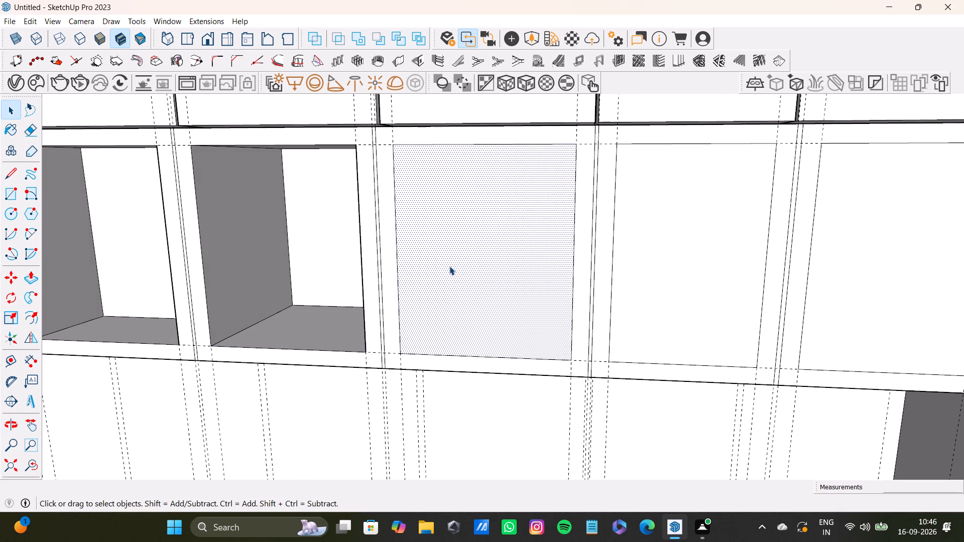
key("p")
left_click_drag(451, 263, 460, 203)
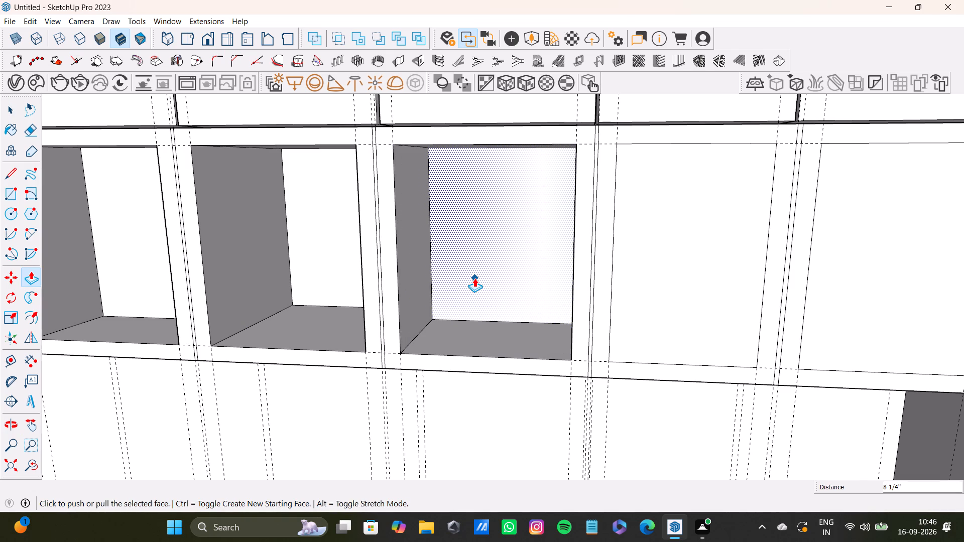
Push the inset faces of the fifth and sixth panels into the overhead box with Push/Pull.
scroll(473, 274, "down", 4)
middle_click_drag(487, 262, 317, 252, "shift")
middle_click_drag(319, 253, 351, 243)
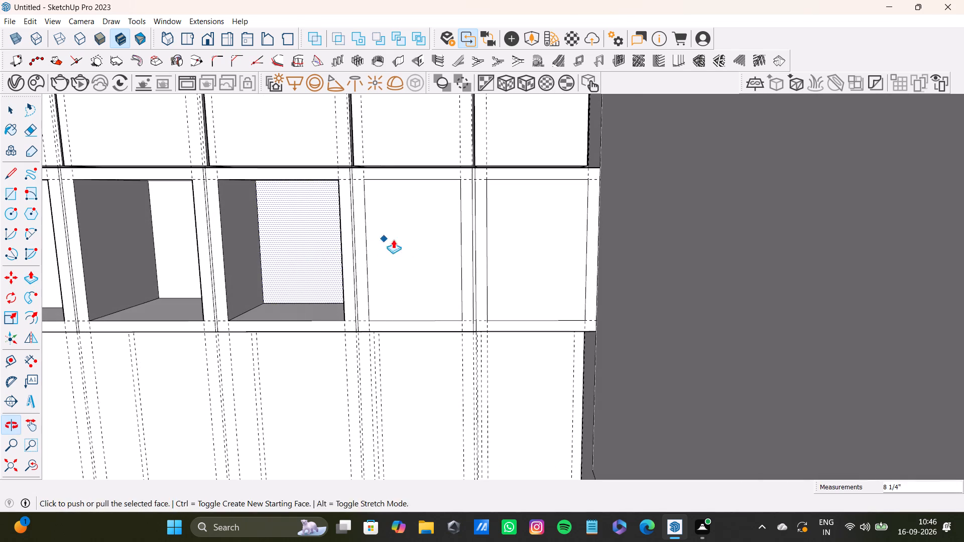
key("space")
left_click(407, 244)
key("p")
left_click_drag(407, 245, 413, 221)
key("space")
left_click(563, 239)
key("p")
left_click_drag(555, 247, 555, 247)
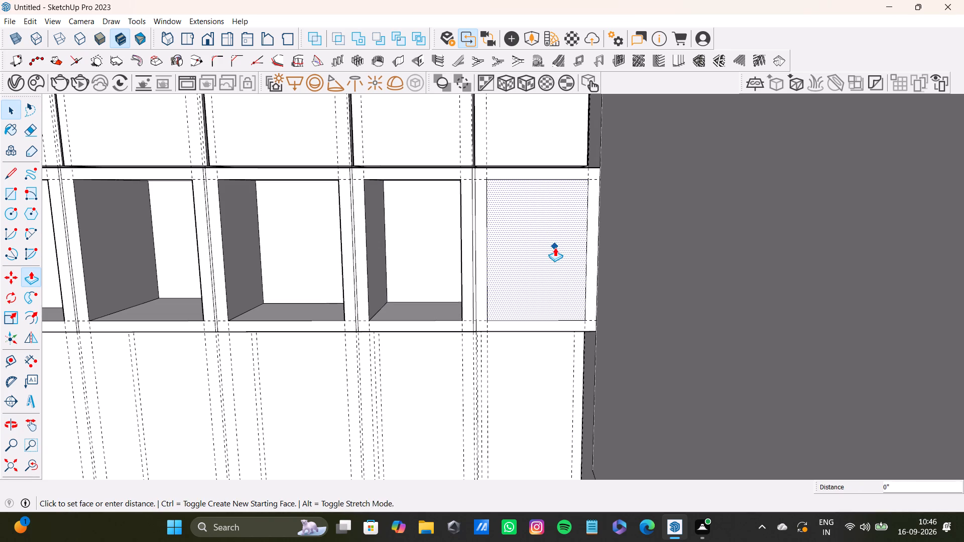
left_click_drag(555, 247, 558, 216)
key("space")
Delete the face covering the window opening in the small middle room's outer wall above the countertop.
scroll(446, 292, "down", 4)
middle_click_drag(413, 287, 689, 264)
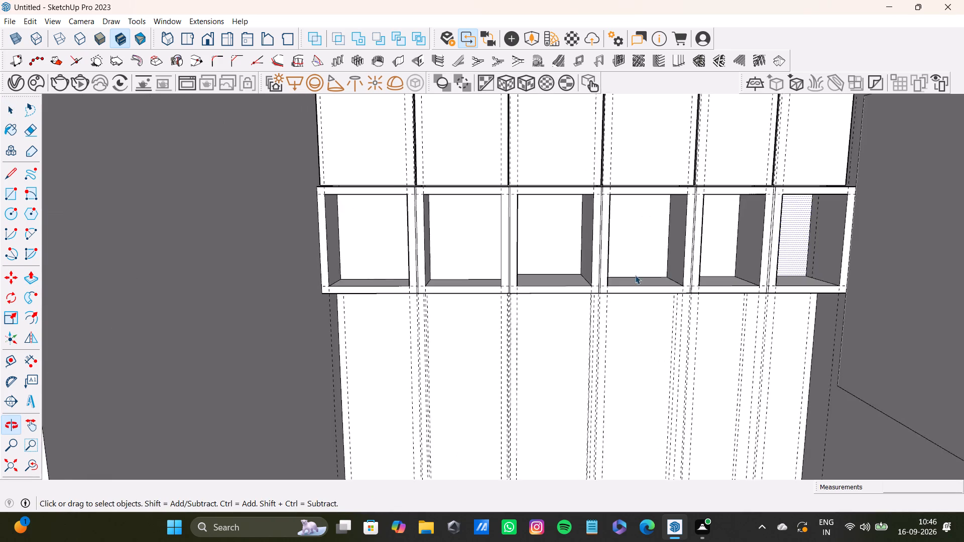
scroll(635, 275, "down", 4)
left_click(32, 455)
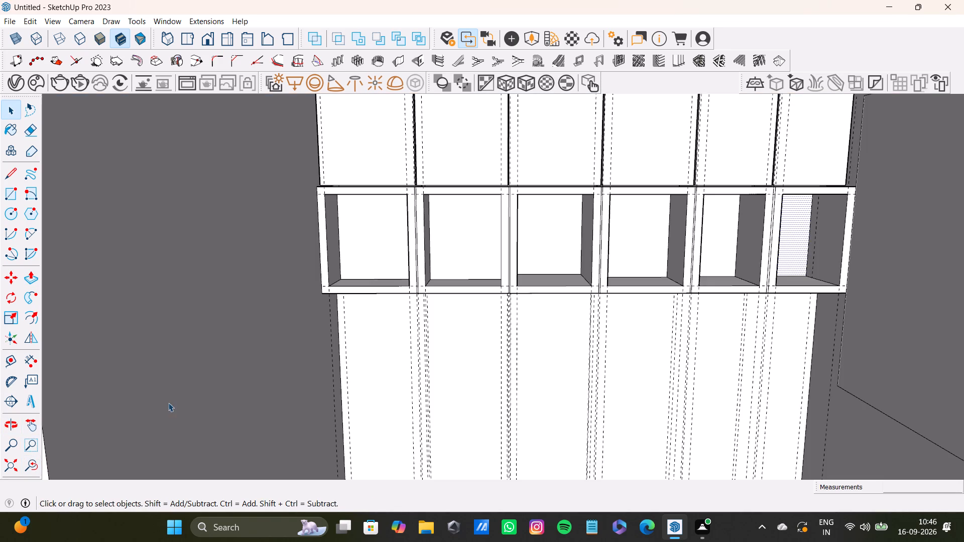
middle_click_drag(422, 244, 185, 340)
scroll(248, 293, "down", 4)
middle_click_drag(283, 262, 525, 428, "shift")
middle_click_drag(573, 388, 475, 421)
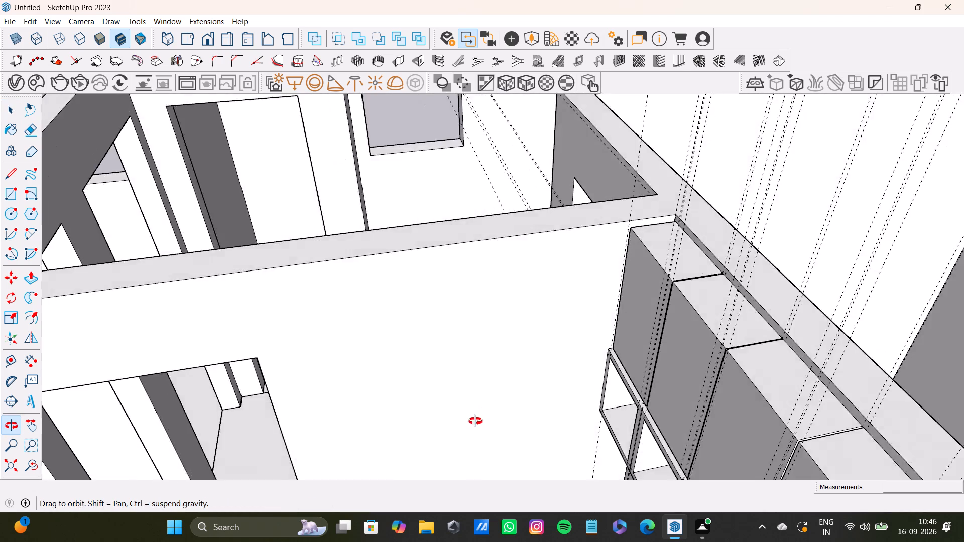
middle_click_drag(475, 421, 486, 330)
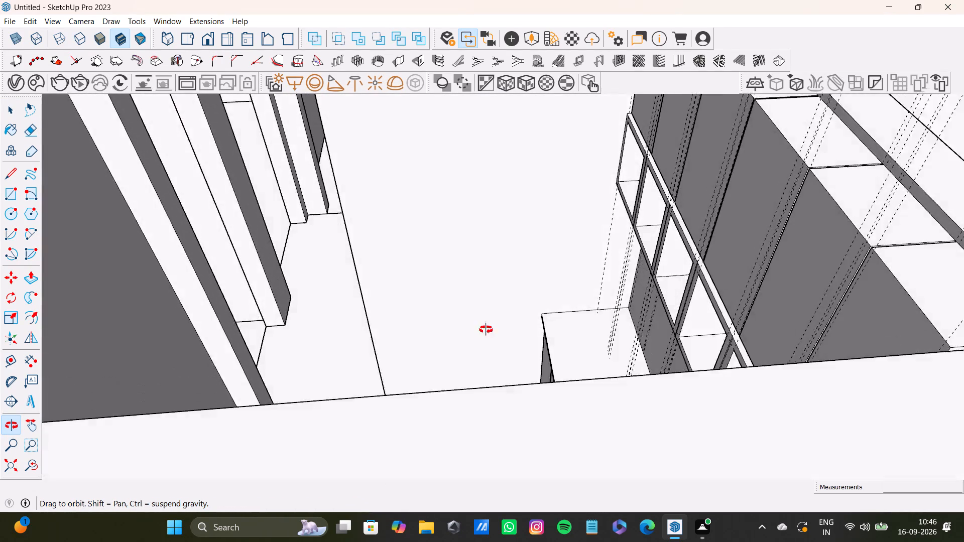
middle_click_drag(486, 330, 493, 404)
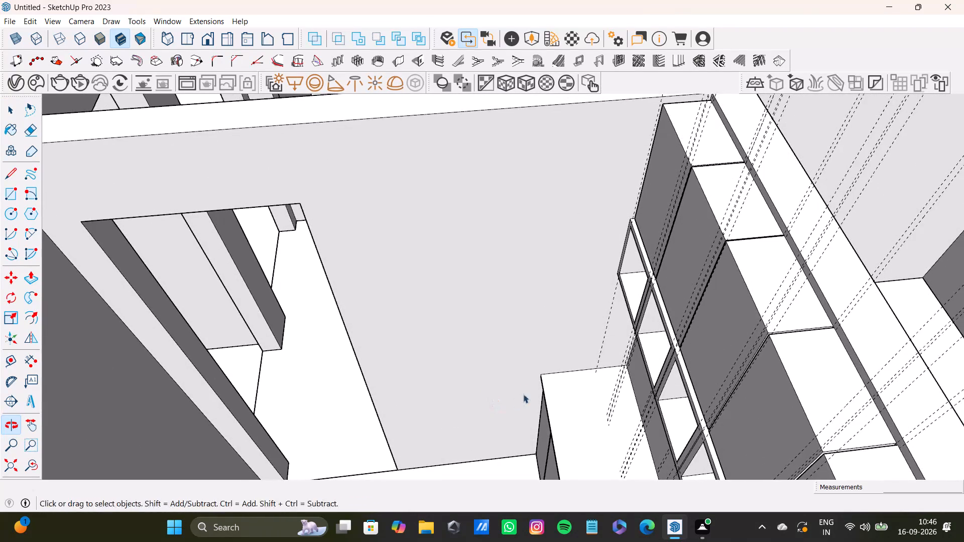
middle_click_drag(524, 394, 357, 485)
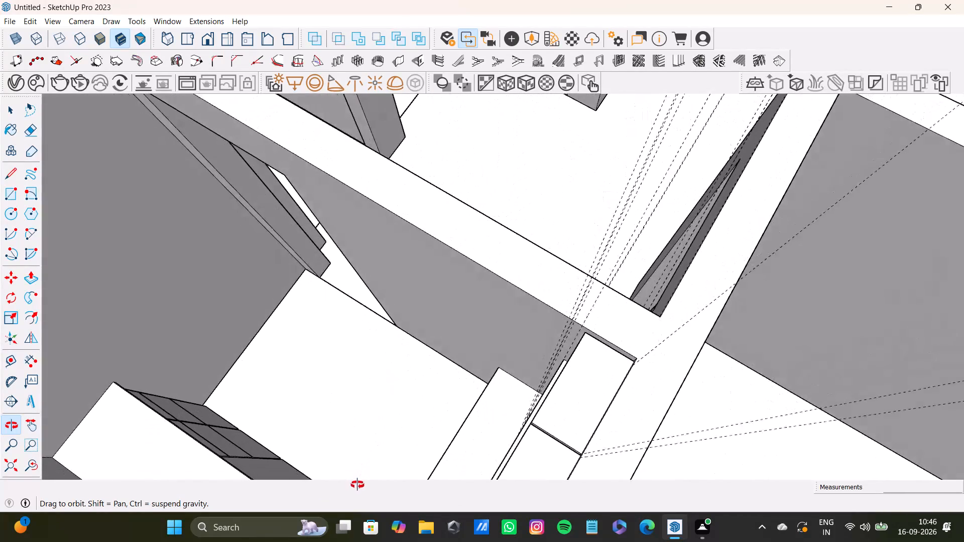
middle_click_drag(357, 485, 677, 332)
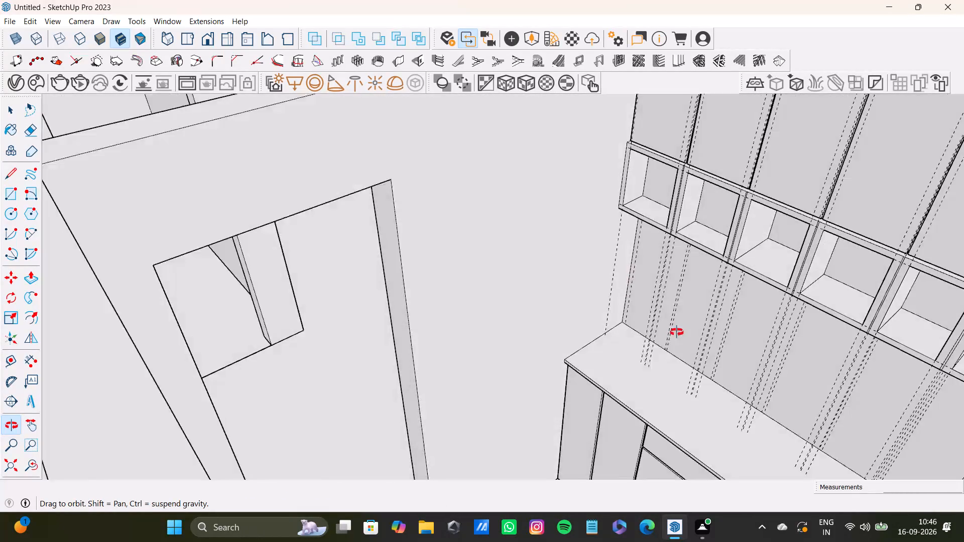
middle_click_drag(677, 332, 945, 387)
middle_click_drag(802, 284, 446, 333, "shift")
middle_click_drag(412, 330, 538, 359)
middle_click_drag(538, 362, 765, 357)
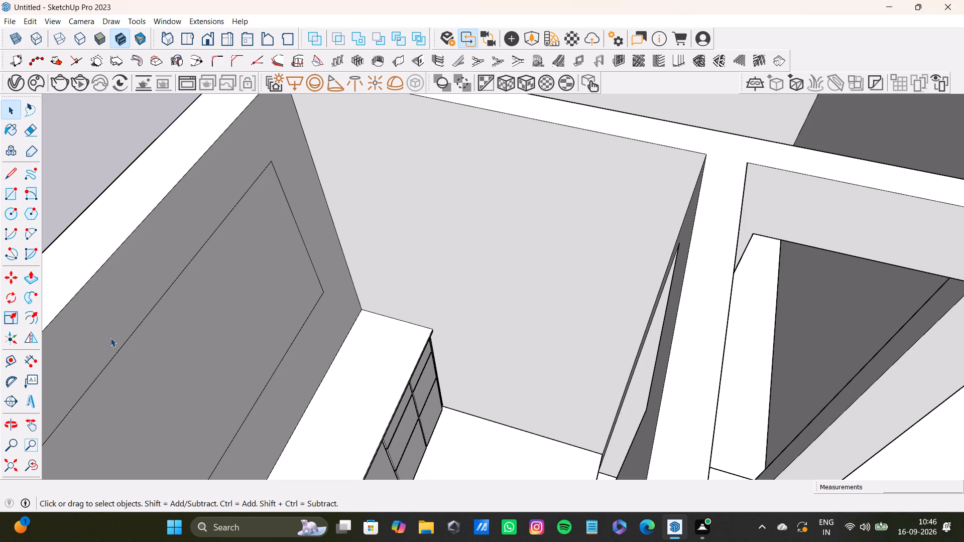
left_click(242, 322)
key("Delete")
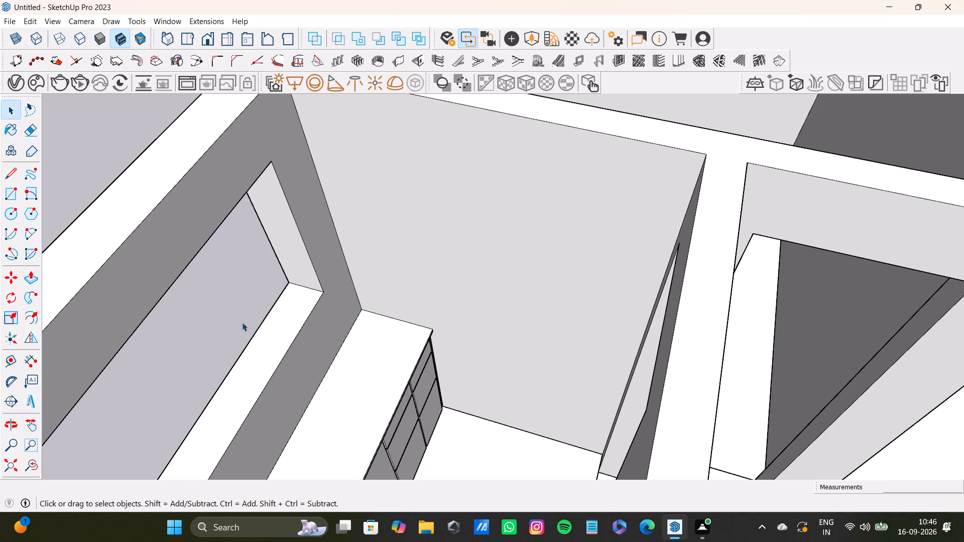
Examine the small middle room from above, including its wall cabinets, countertop and window opening.
scroll(390, 323, "down", 8)
middle_click_drag(435, 322, 188, 393)
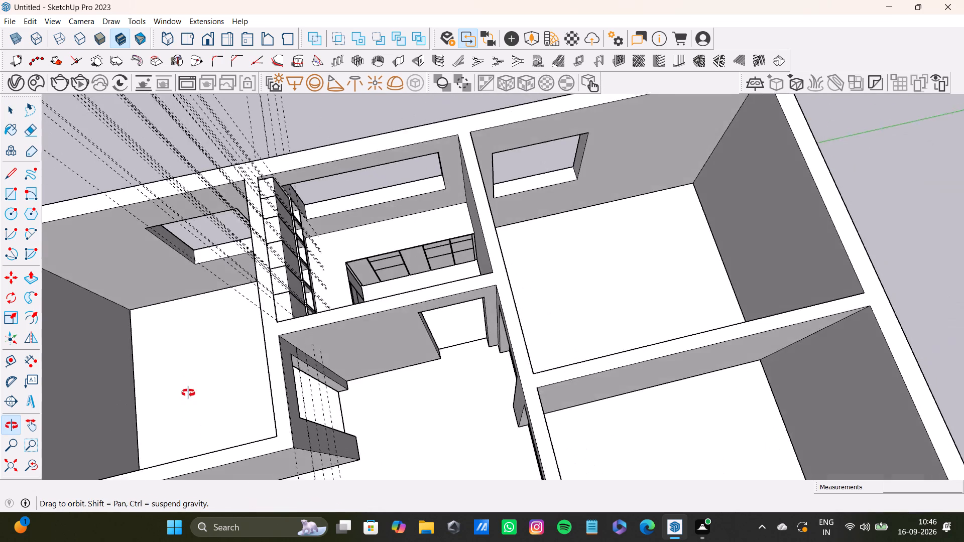
middle_click_drag(188, 393, 188, 385)
scroll(272, 252, "up", 10)
middle_click_drag(320, 217, 203, 231)
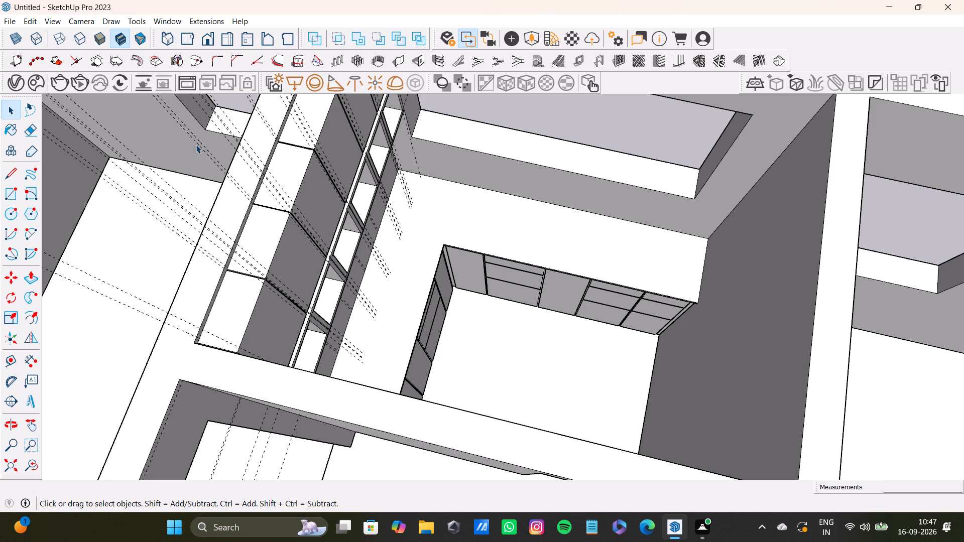
scroll(377, 246, "down", 8)
middle_click_drag(378, 225, 295, 255, "shift")
middle_click_drag(253, 263, 270, 261)
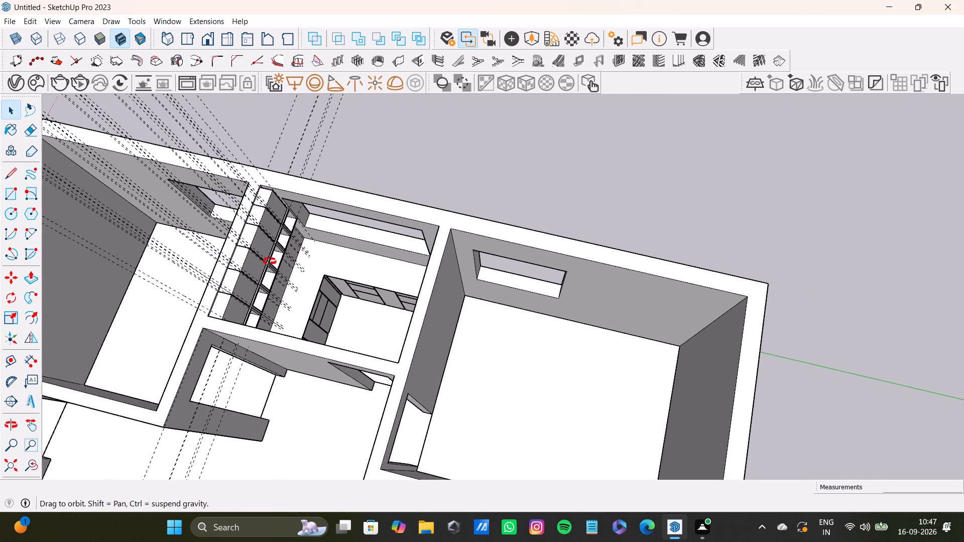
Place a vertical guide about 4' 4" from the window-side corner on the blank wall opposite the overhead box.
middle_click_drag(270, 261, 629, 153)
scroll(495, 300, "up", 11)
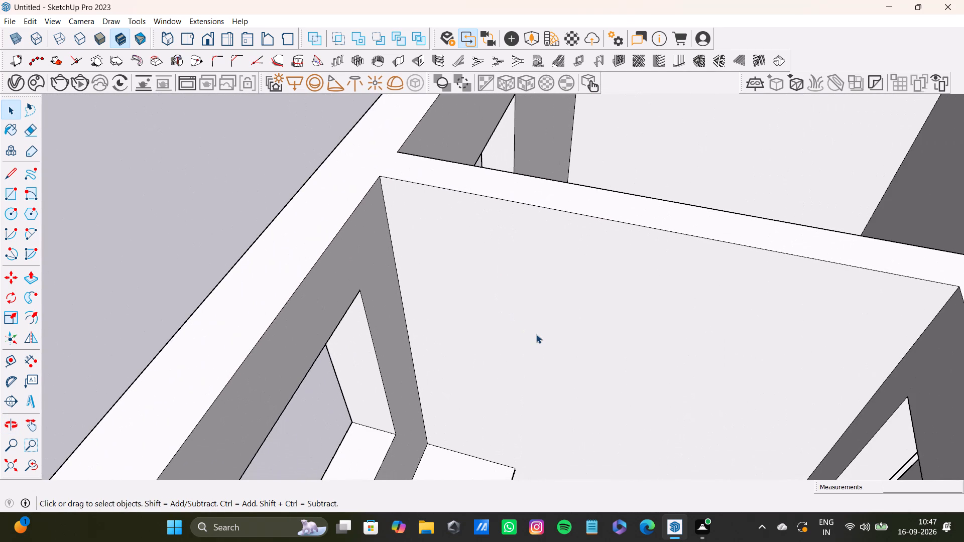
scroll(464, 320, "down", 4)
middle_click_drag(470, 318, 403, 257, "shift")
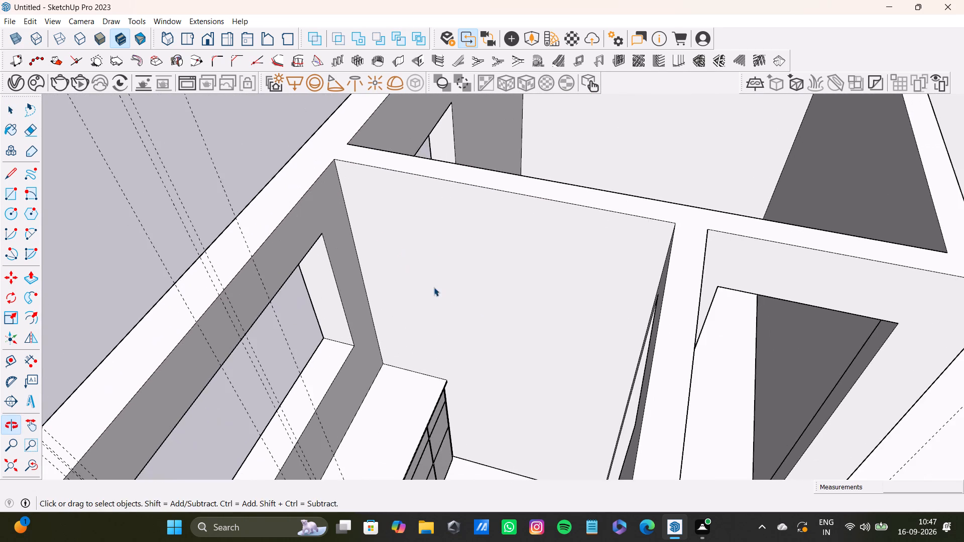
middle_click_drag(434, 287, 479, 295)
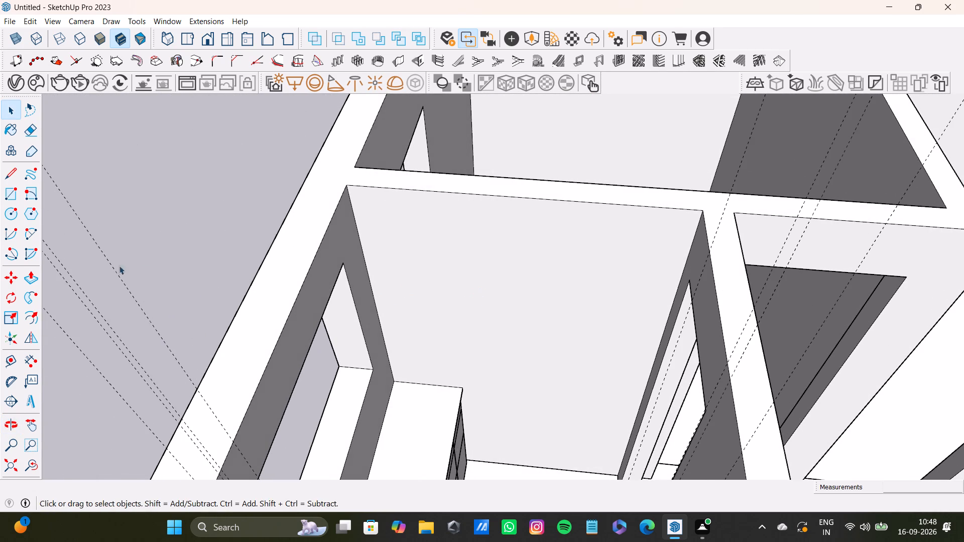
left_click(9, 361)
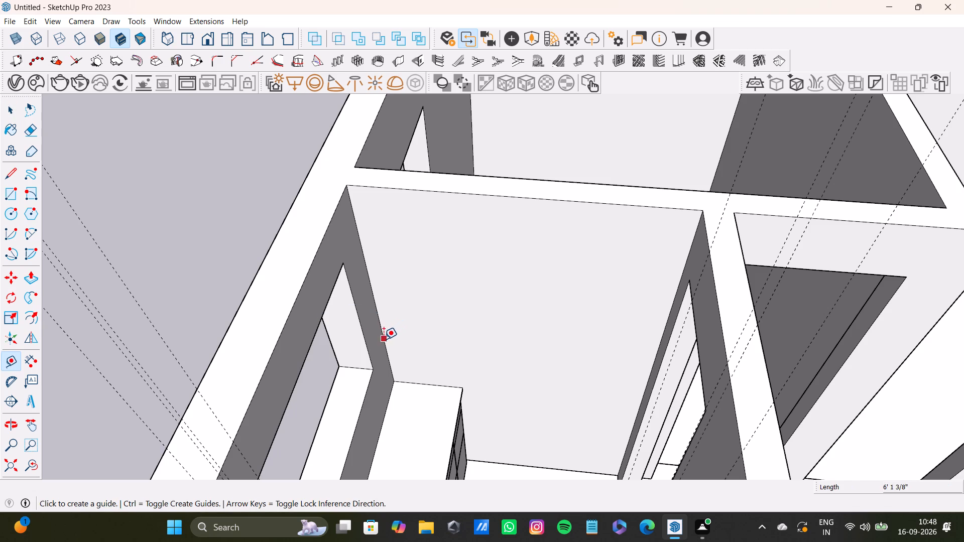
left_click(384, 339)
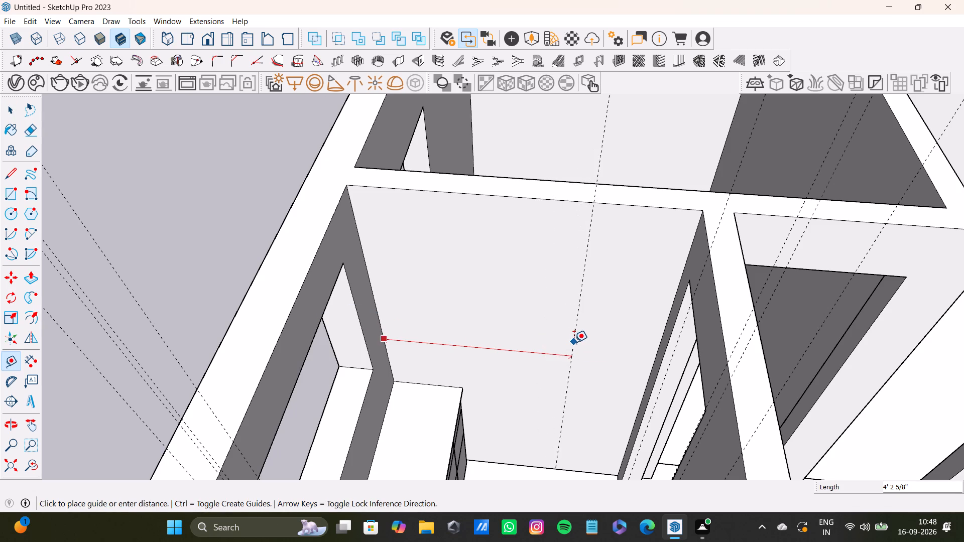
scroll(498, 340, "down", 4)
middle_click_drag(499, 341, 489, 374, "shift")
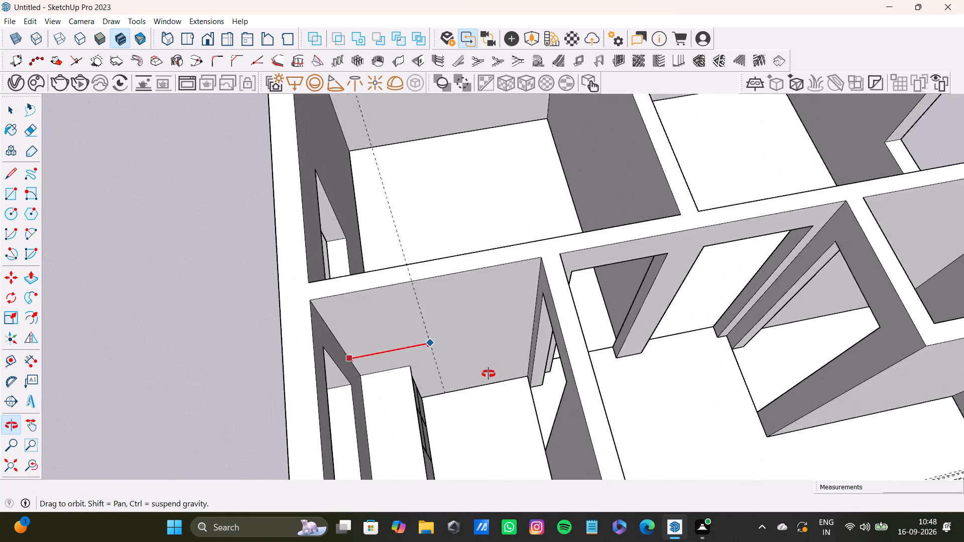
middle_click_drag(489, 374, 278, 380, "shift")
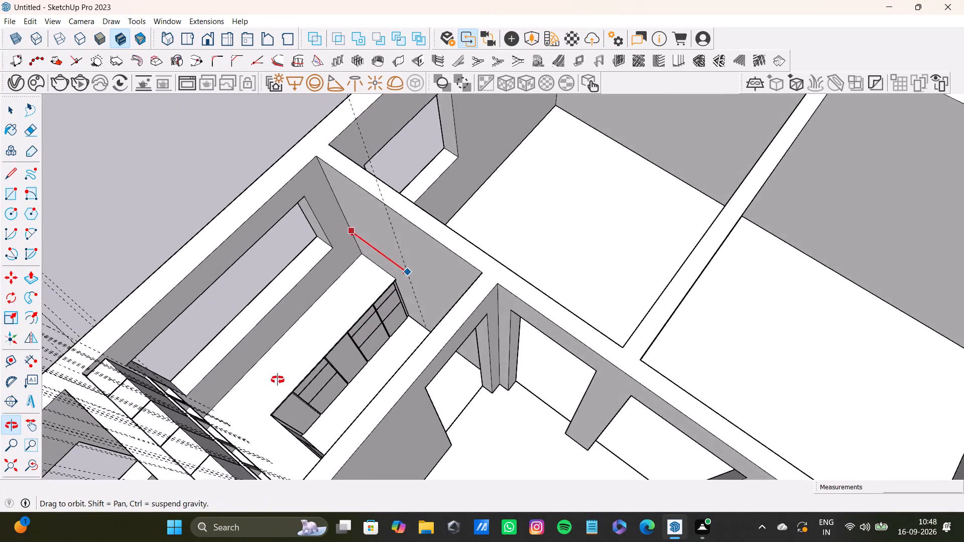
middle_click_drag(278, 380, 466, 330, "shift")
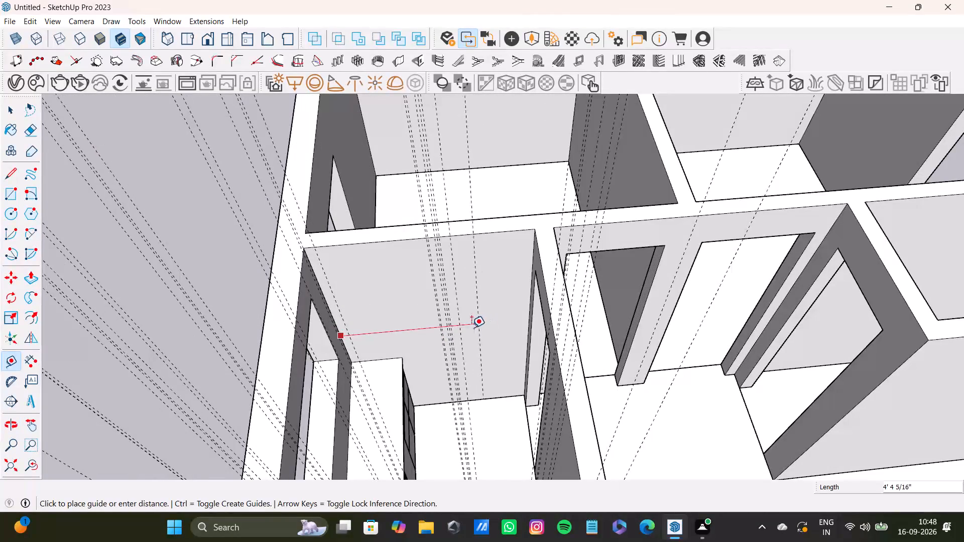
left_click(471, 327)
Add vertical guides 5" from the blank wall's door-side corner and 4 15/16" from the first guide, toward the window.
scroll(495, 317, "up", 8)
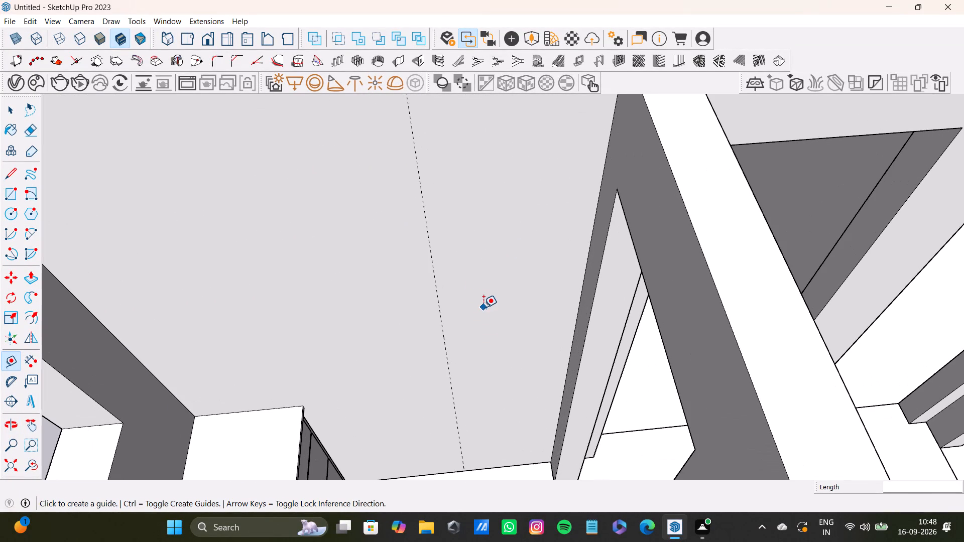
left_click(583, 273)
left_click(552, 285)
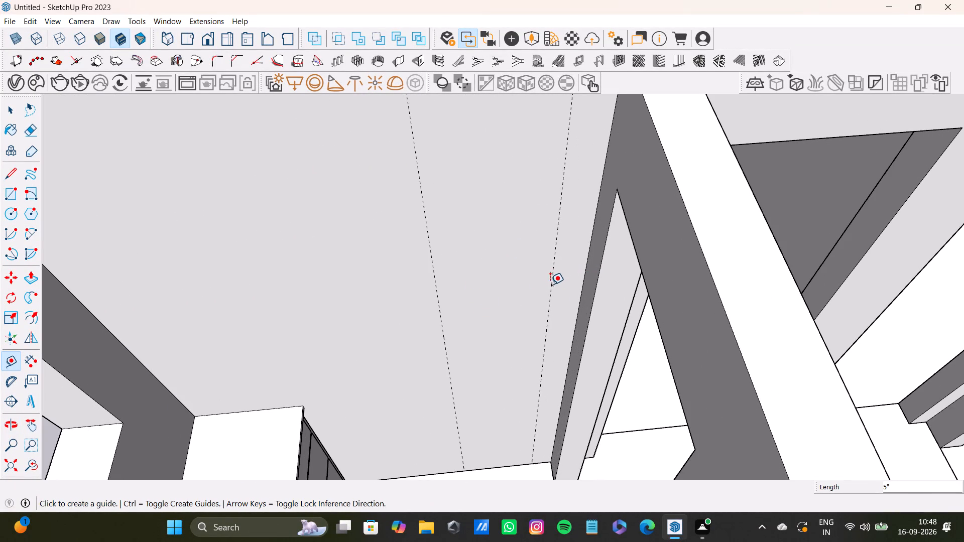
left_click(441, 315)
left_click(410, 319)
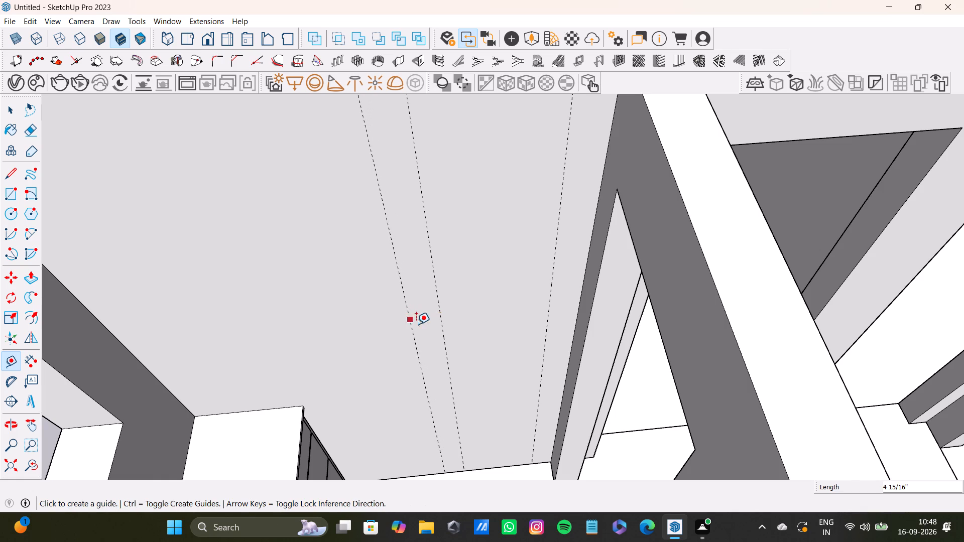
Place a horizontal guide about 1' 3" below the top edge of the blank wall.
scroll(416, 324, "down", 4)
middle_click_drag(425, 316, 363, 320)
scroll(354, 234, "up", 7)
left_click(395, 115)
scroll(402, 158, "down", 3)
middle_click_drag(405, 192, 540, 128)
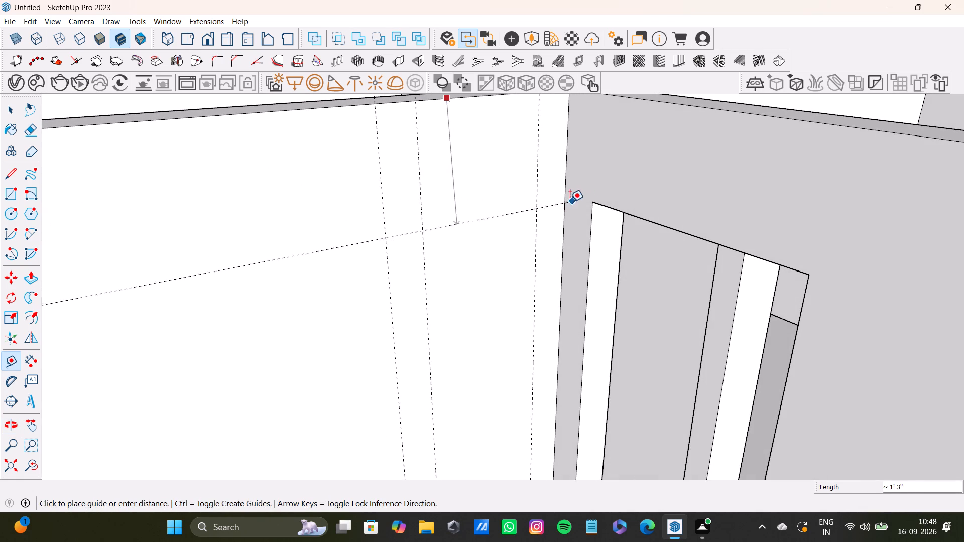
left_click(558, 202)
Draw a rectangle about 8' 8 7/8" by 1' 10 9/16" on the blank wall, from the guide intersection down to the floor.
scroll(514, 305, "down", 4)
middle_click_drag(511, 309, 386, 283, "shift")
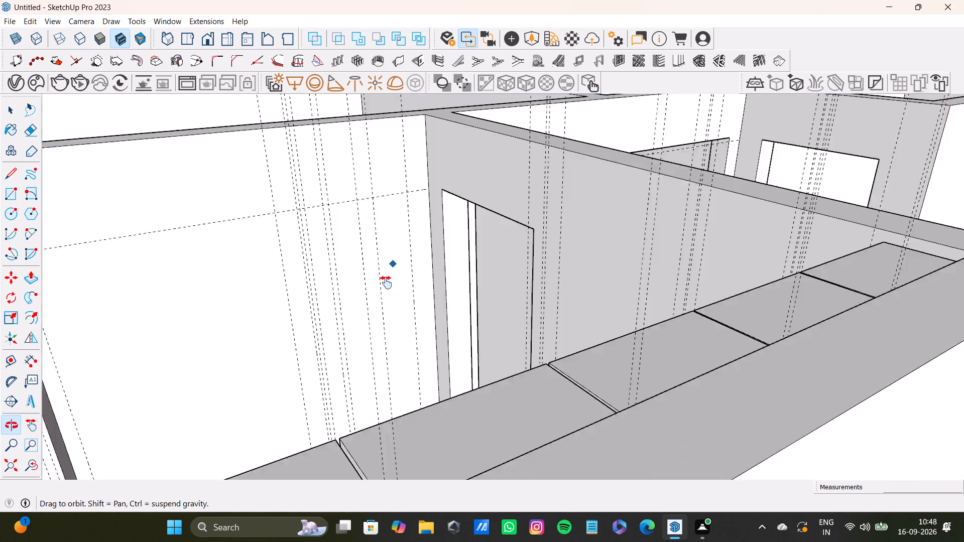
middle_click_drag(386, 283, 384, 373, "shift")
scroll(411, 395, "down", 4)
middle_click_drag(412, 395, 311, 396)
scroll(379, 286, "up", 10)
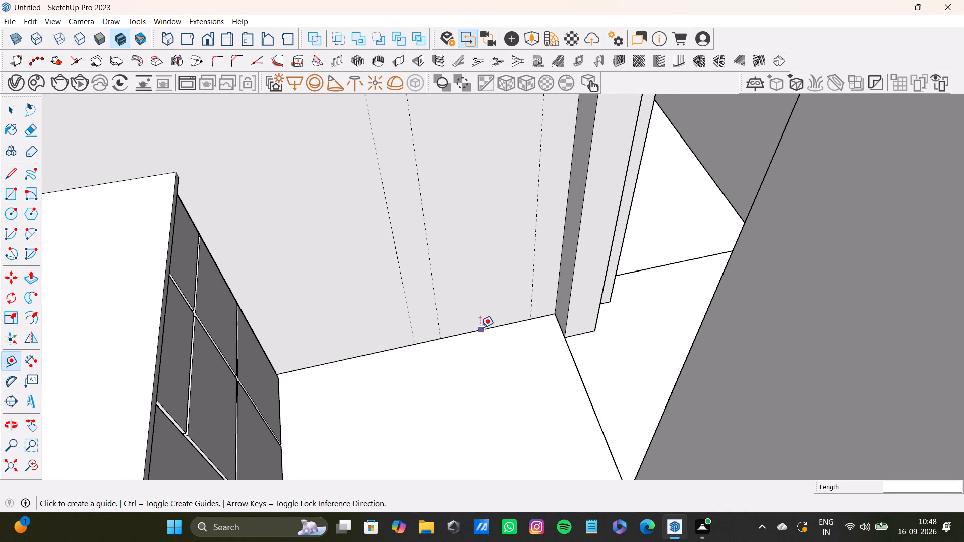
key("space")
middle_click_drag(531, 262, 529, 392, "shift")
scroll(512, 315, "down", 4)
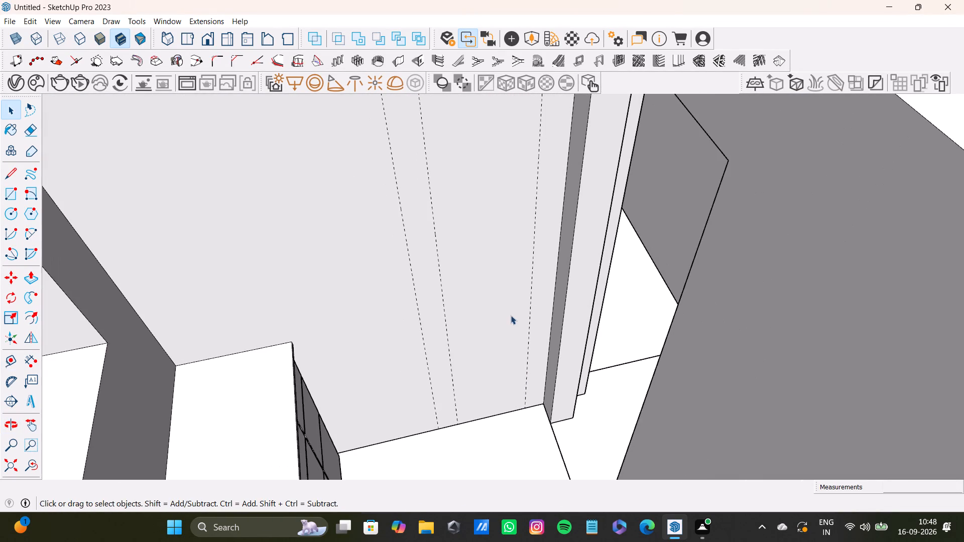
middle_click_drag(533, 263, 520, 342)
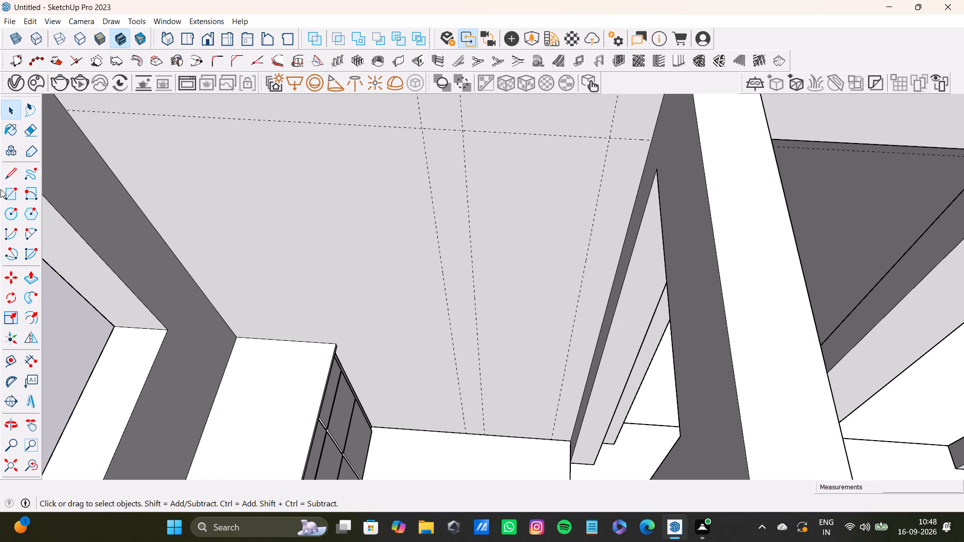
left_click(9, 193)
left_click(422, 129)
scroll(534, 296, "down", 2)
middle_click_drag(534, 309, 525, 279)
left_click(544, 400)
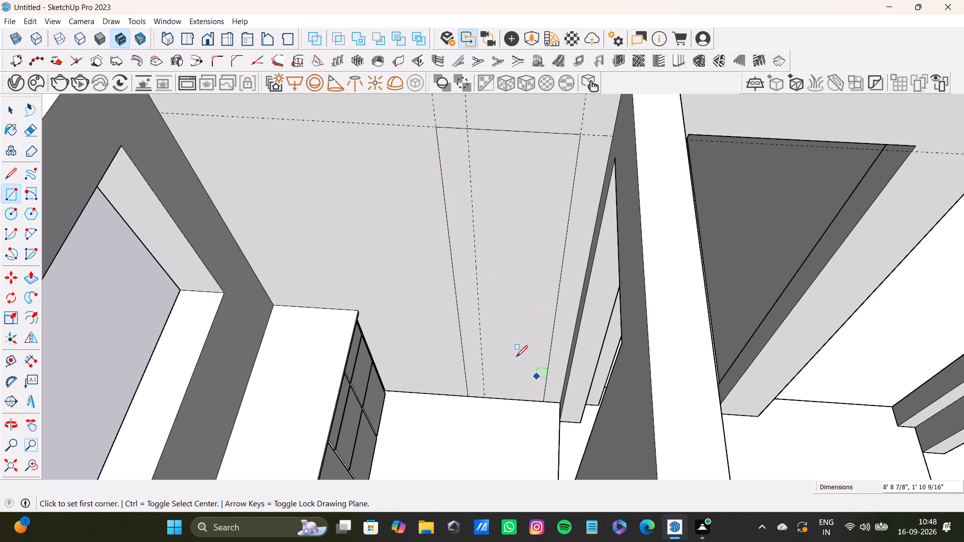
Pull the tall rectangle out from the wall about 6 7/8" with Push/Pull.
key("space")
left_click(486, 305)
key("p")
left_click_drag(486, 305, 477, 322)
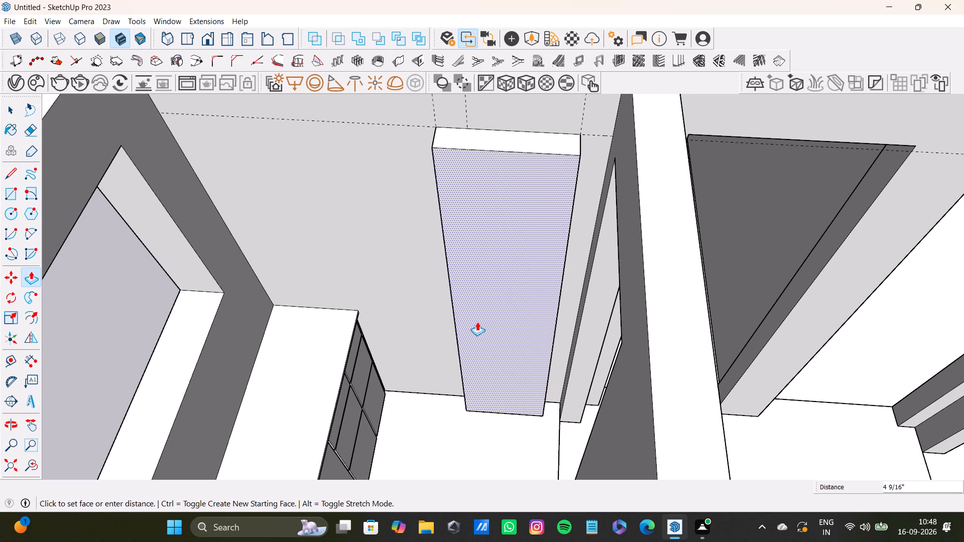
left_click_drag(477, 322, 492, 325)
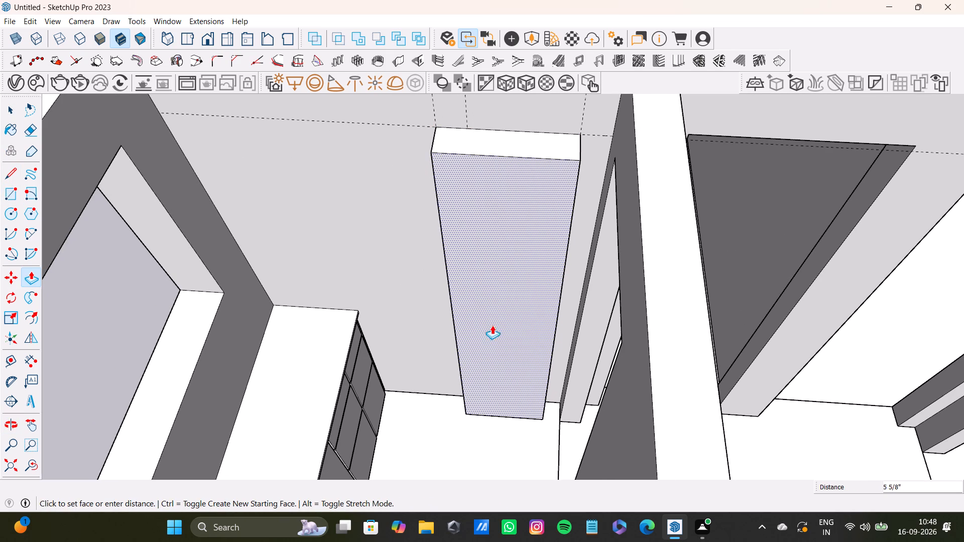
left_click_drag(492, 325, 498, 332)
Examine the tall extruded panel against the doorway, countertop, window and overhead box from several angles.
middle_click_drag(604, 337, 391, 320)
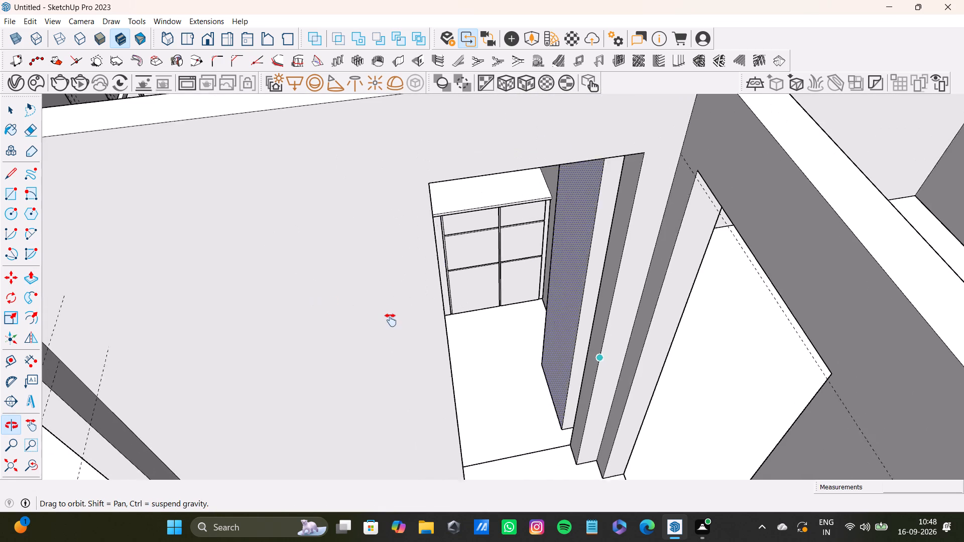
middle_click_drag(391, 320, 392, 320)
middle_click_drag(452, 320, 337, 262)
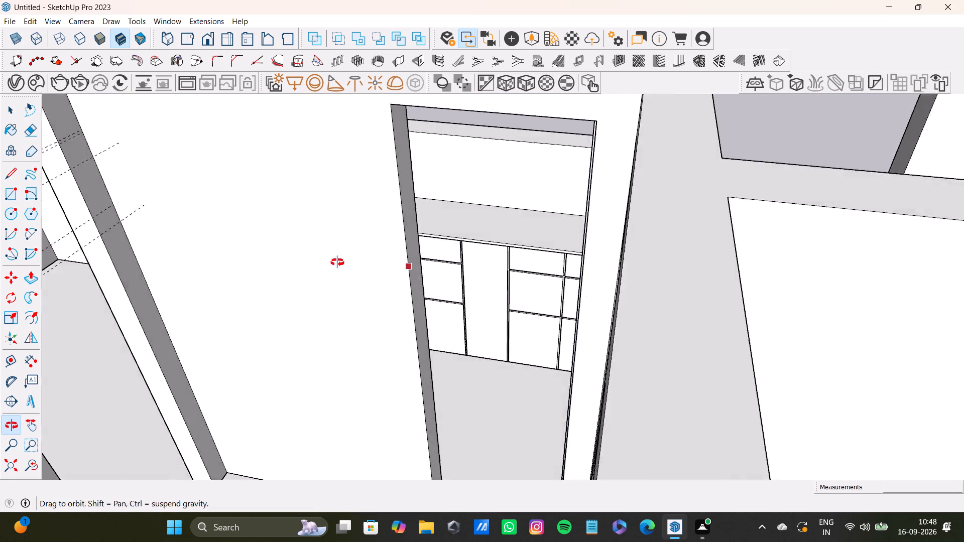
middle_click_drag(337, 262, 201, 324)
scroll(247, 305, "down", 4)
middle_click_drag(346, 282, 30, 428, "shift")
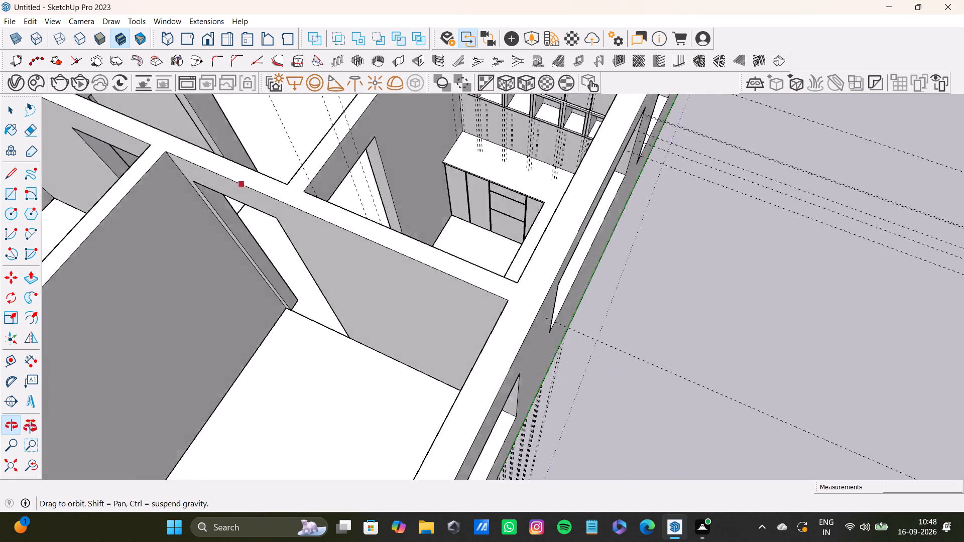
middle_click_drag(30, 428, 31, 386, "shift")
middle_click_drag(329, 270, 49, 287)
scroll(500, 198, "up", 6)
middle_click_drag(489, 183, 471, 233)
scroll(467, 231, "down", 8)
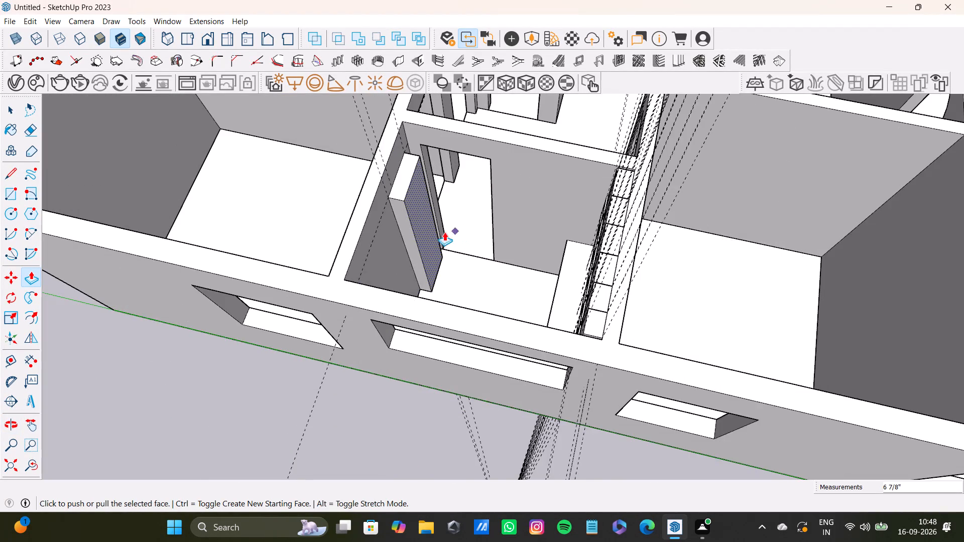
middle_click_drag(442, 232, 589, 234)
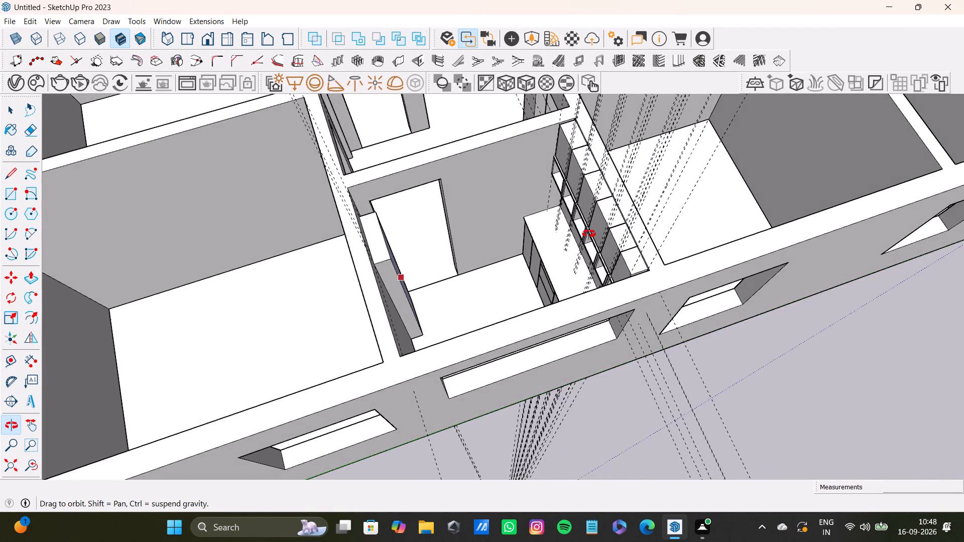
middle_click_drag(589, 234, 146, 233)
scroll(574, 191, "up", 7)
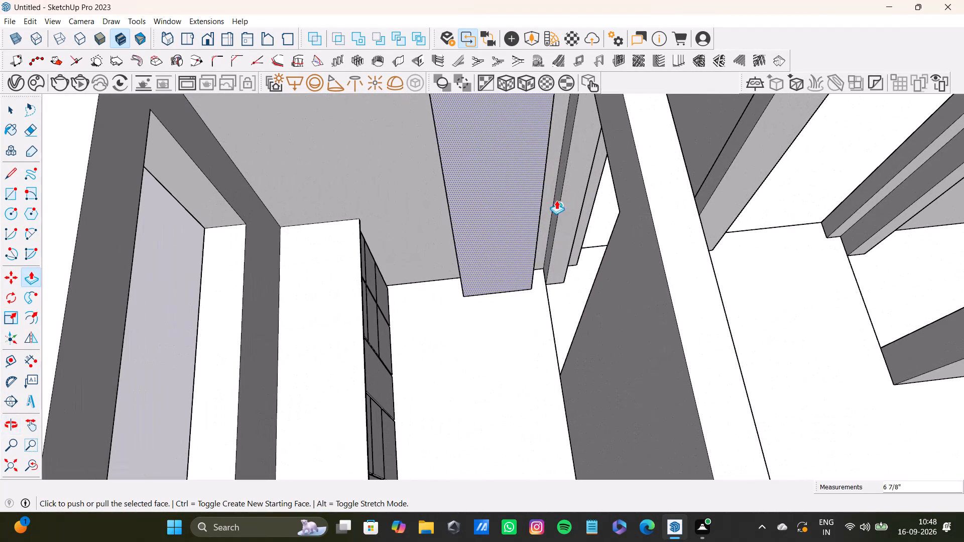
middle_click_drag(545, 250, 363, 303)
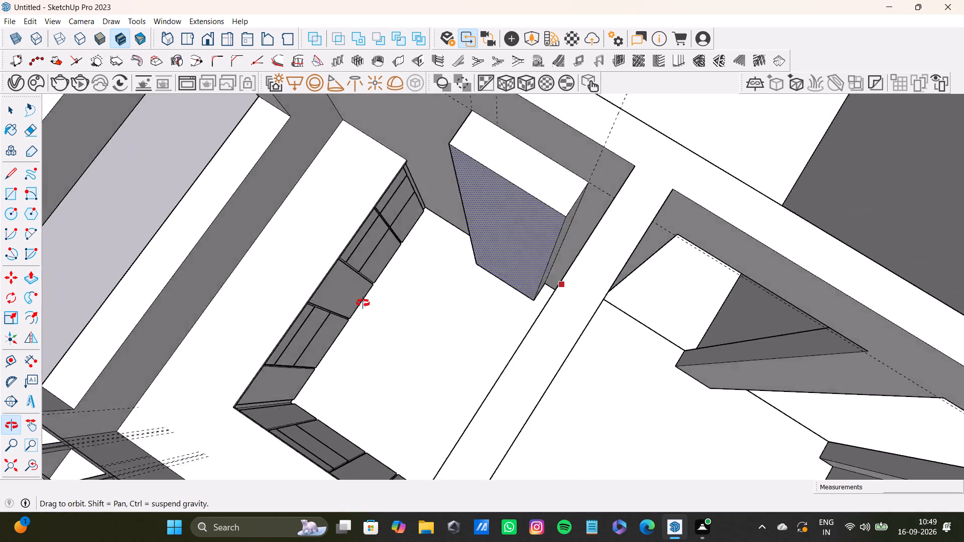
middle_click_drag(363, 303, 359, 283)
scroll(393, 244, "down", 4)
middle_click_drag(393, 244, 442, 164, "shift")
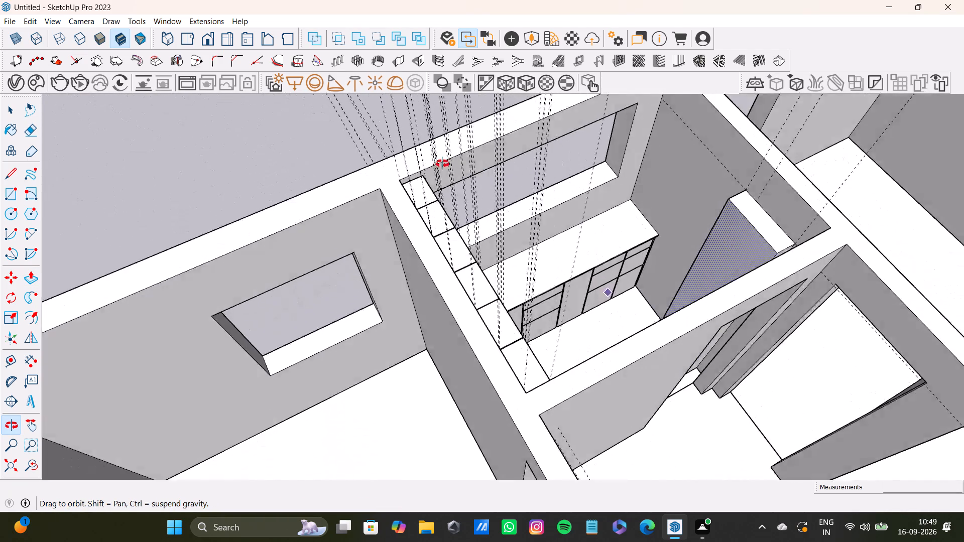
middle_click_drag(442, 164, 412, 161, "shift")
scroll(535, 149, "up", 3)
scroll(731, 194, "up", 2)
scroll(729, 195, "down", 8)
middle_click_drag(711, 207, 699, 214)
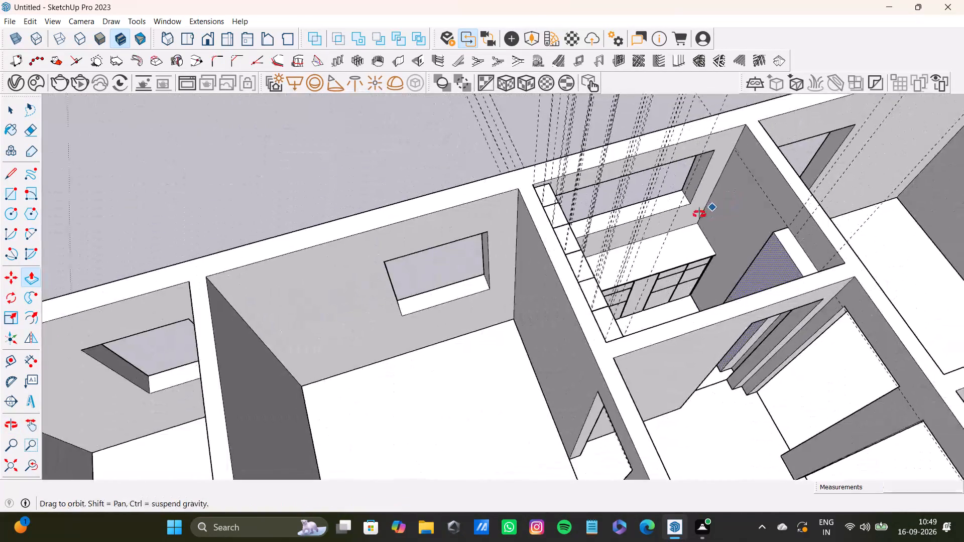
middle_click_drag(699, 214, 801, 182)
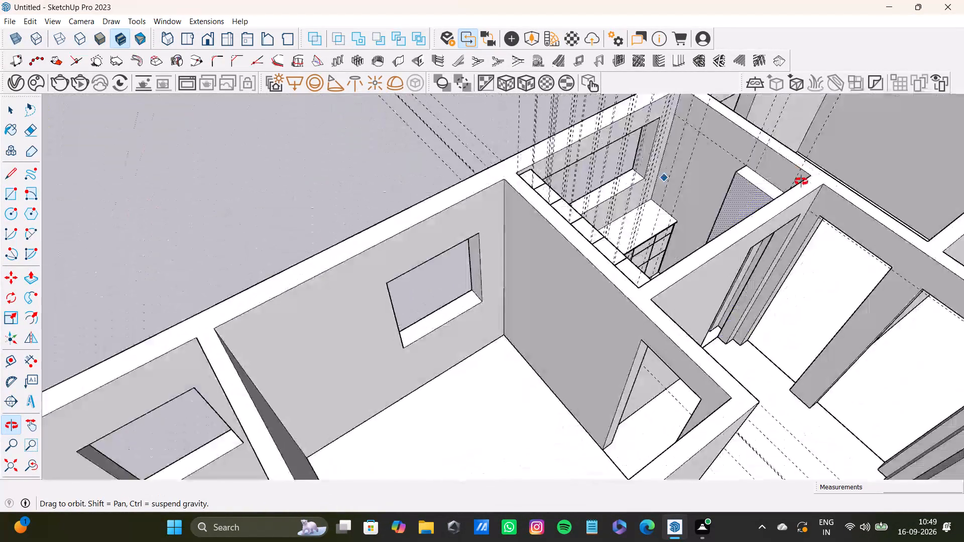
middle_click_drag(801, 182, 815, 184)
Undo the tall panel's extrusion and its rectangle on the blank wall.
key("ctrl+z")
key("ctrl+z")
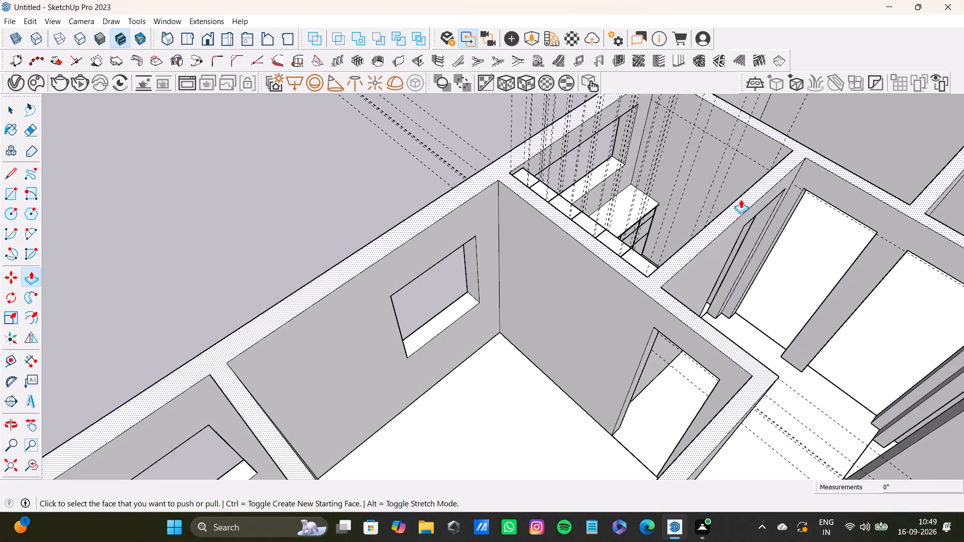
Delete all guides from the model.
left_click(29, 20)
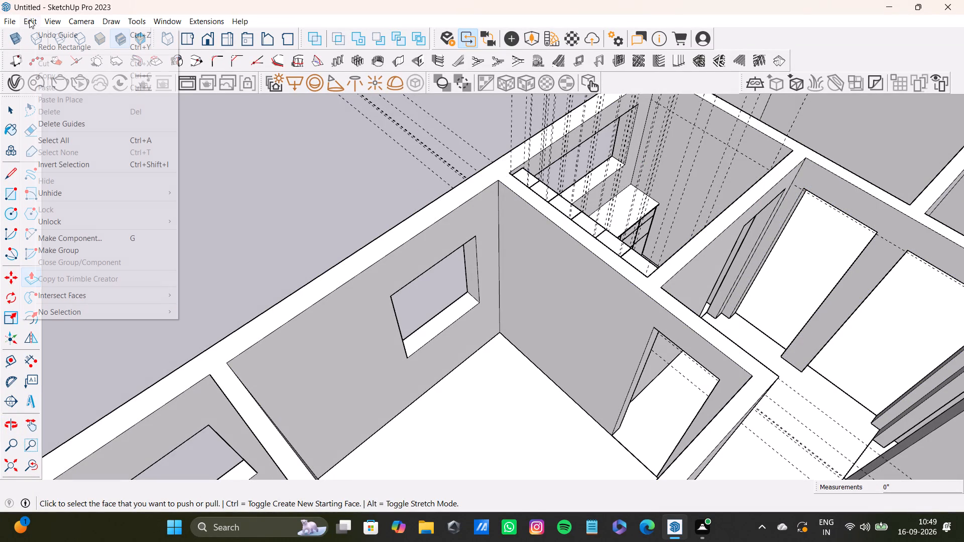
left_click(69, 126)
key("space")
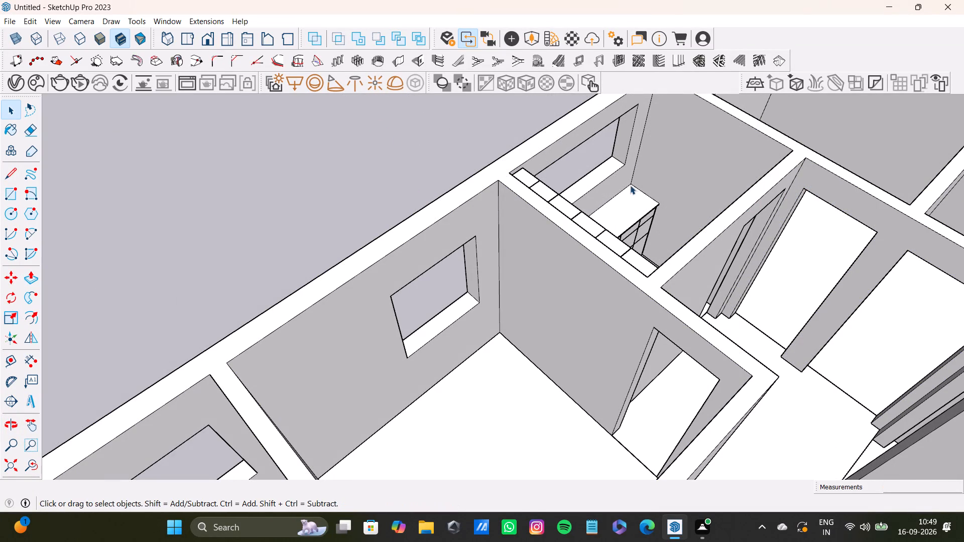
Place a horizontal guide on the blank wall opposite the overhead box, about 2' 6 5/16" below its top edge.
scroll(677, 217, "up", 9)
middle_click_drag(622, 160, 562, 203, "shift")
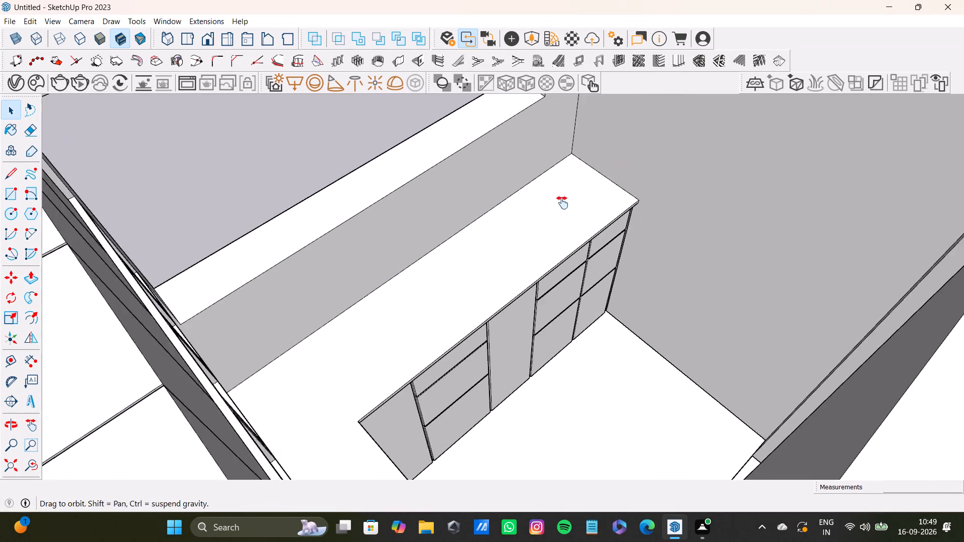
middle_click_drag(562, 203, 474, 279, "shift")
middle_click_drag(473, 276, 617, 232)
middle_click_drag(608, 196, 492, 337, "shift")
middle_click_drag(483, 326, 528, 300)
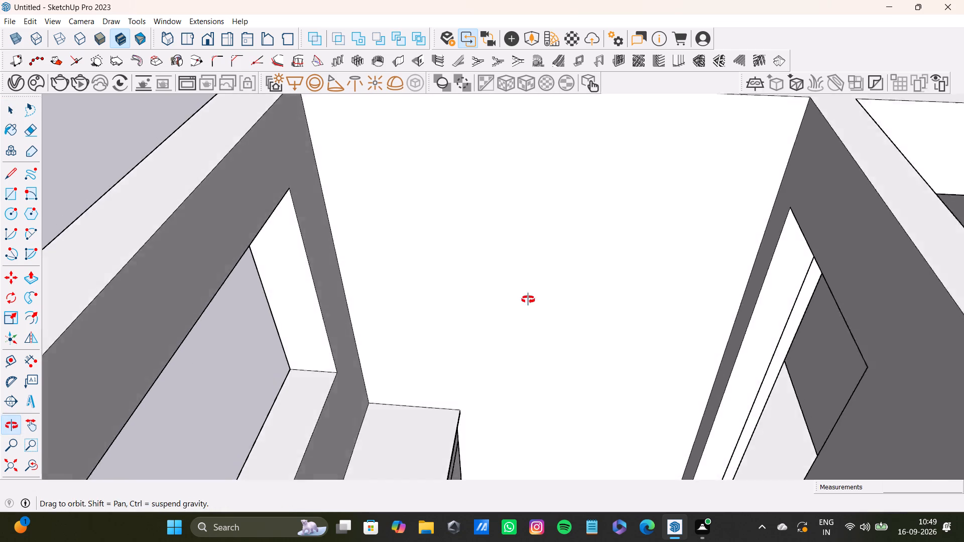
middle_click_drag(528, 300, 551, 270)
middle_click_drag(532, 211, 511, 338, "shift")
middle_click_drag(509, 330, 499, 296)
key("t")
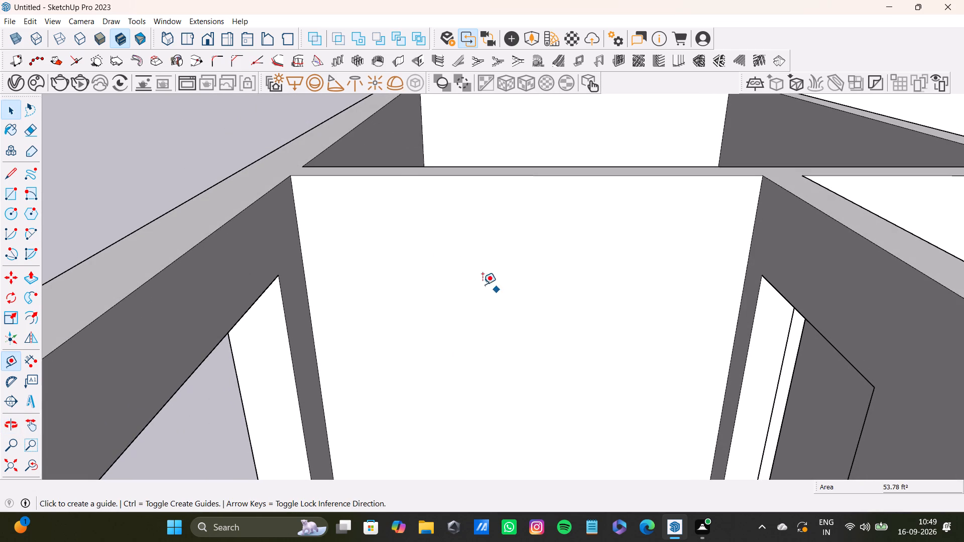
left_click(414, 176)
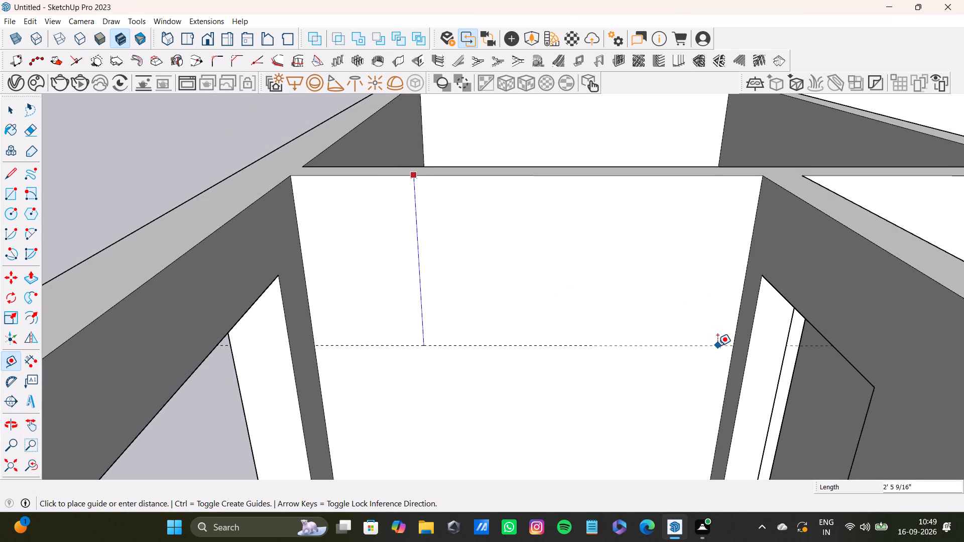
left_click(729, 349)
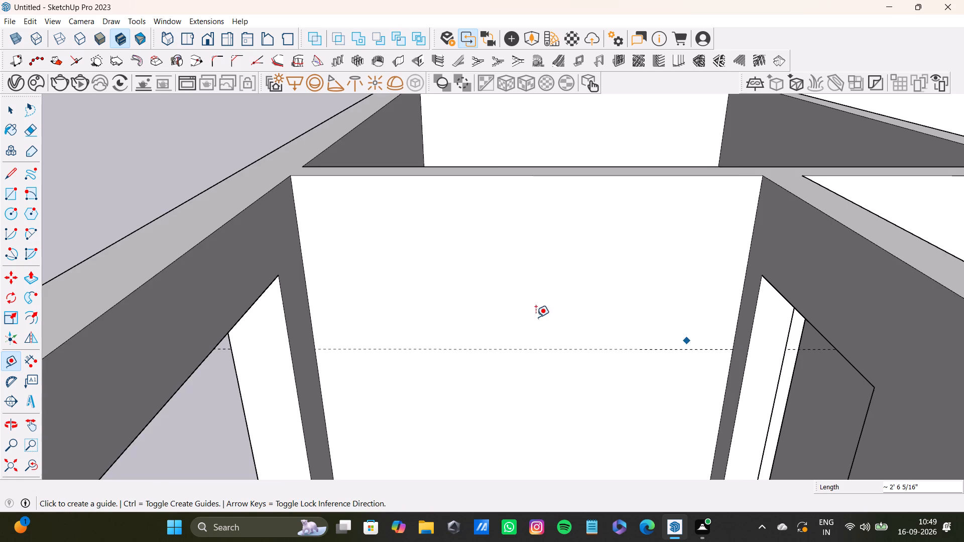
Add a second horizontal guide on the blank wall, about 1' 1 3/4" below the first guide.
scroll(525, 316, "down", 4)
middle_click_drag(526, 311, 490, 289)
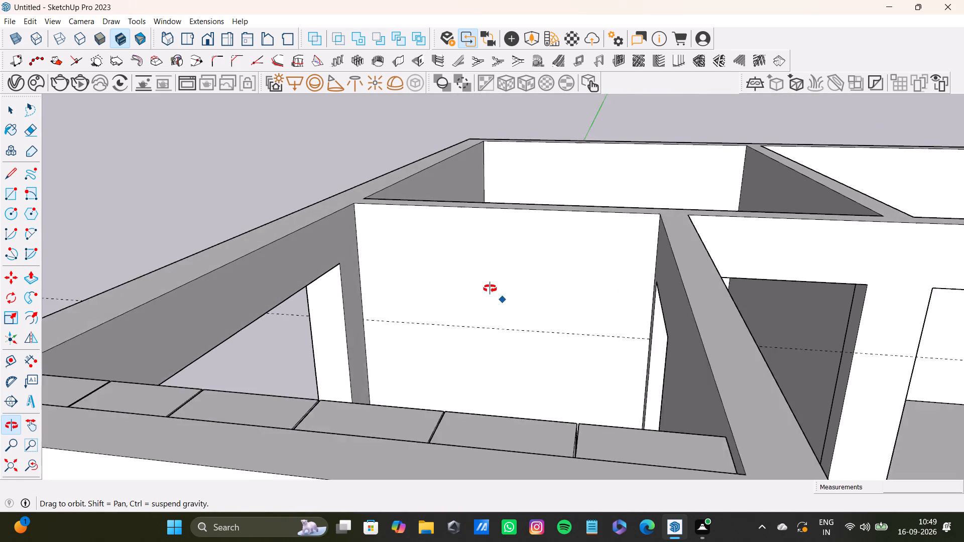
middle_click_drag(490, 289, 488, 298)
scroll(502, 334, "up", 3)
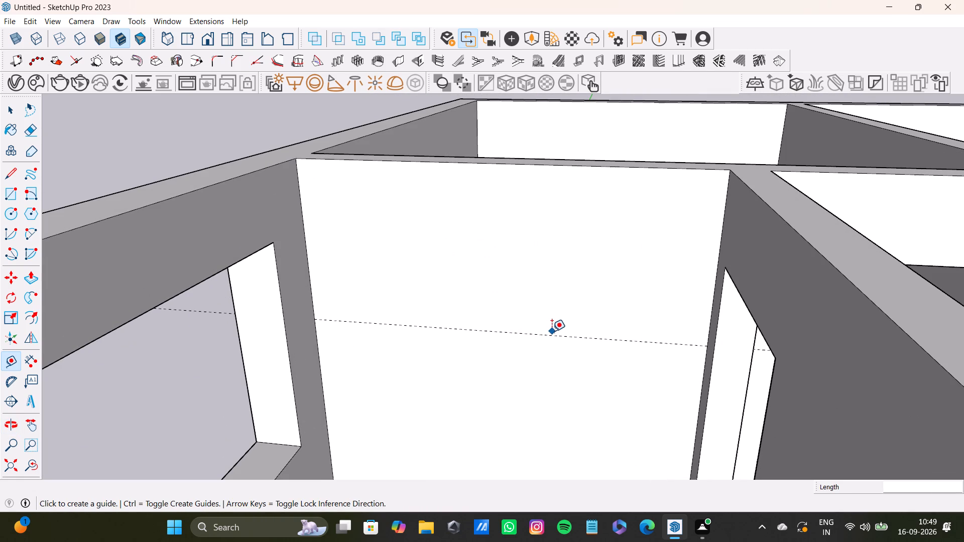
left_click(552, 333)
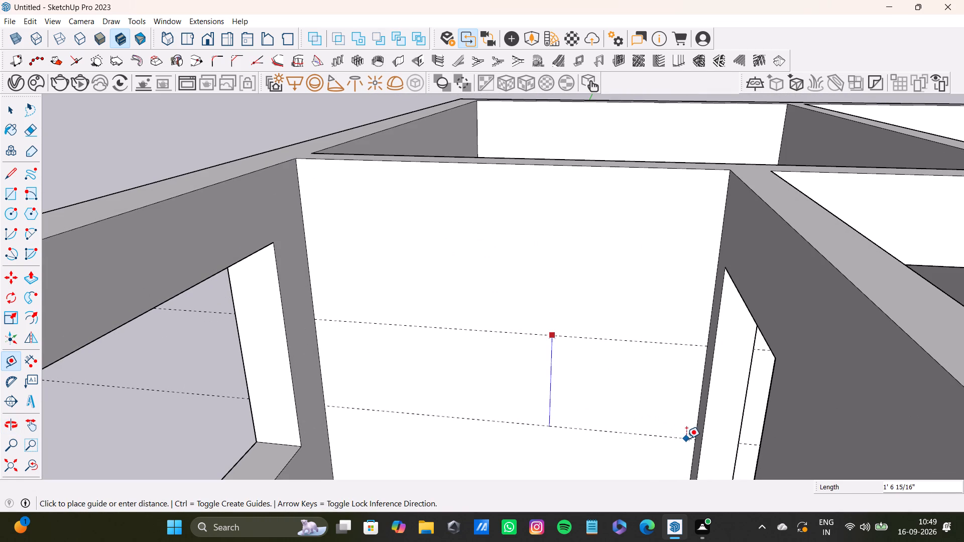
left_click(696, 415)
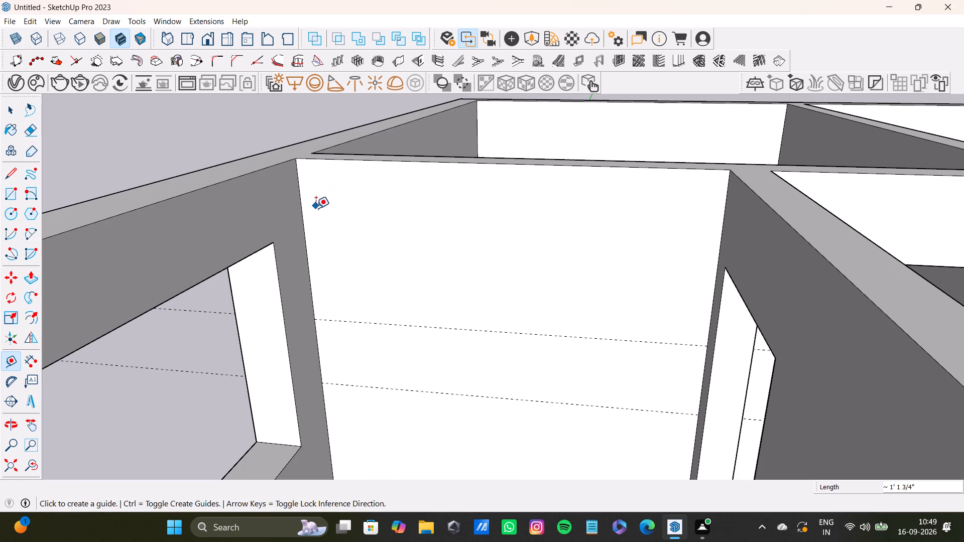
Place vertical guides 1" inside both side edges of the blank wall.
left_click(304, 232)
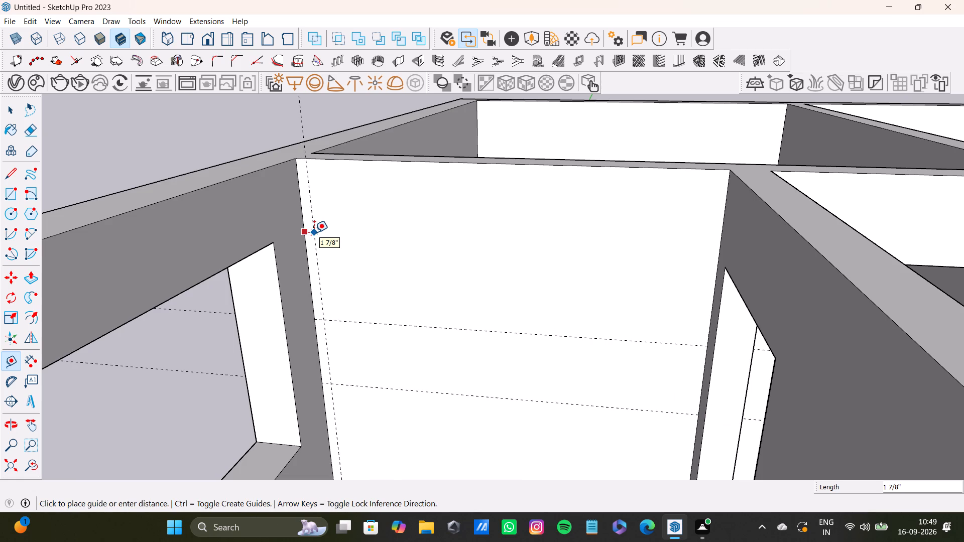
key("1")
key("shift+quotedbl")
key("Return")
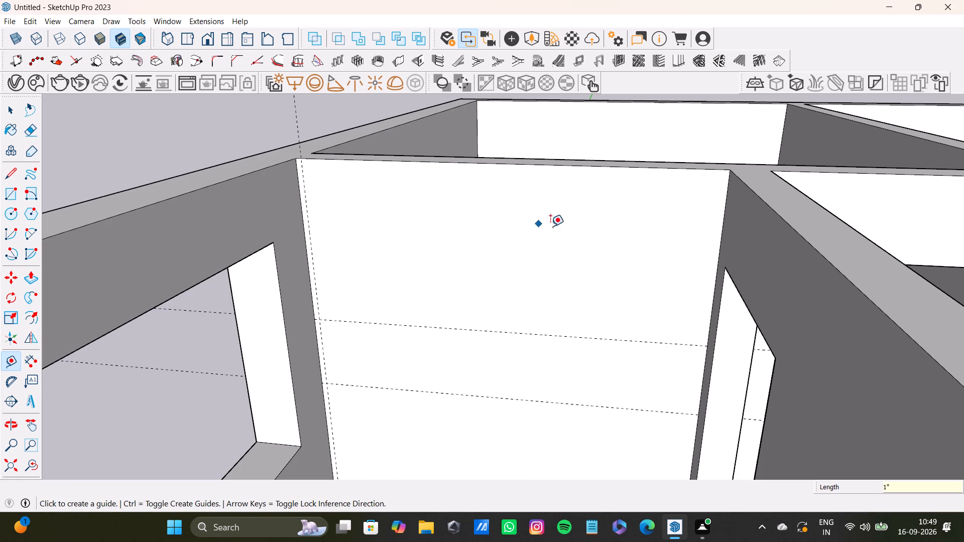
left_click(715, 300)
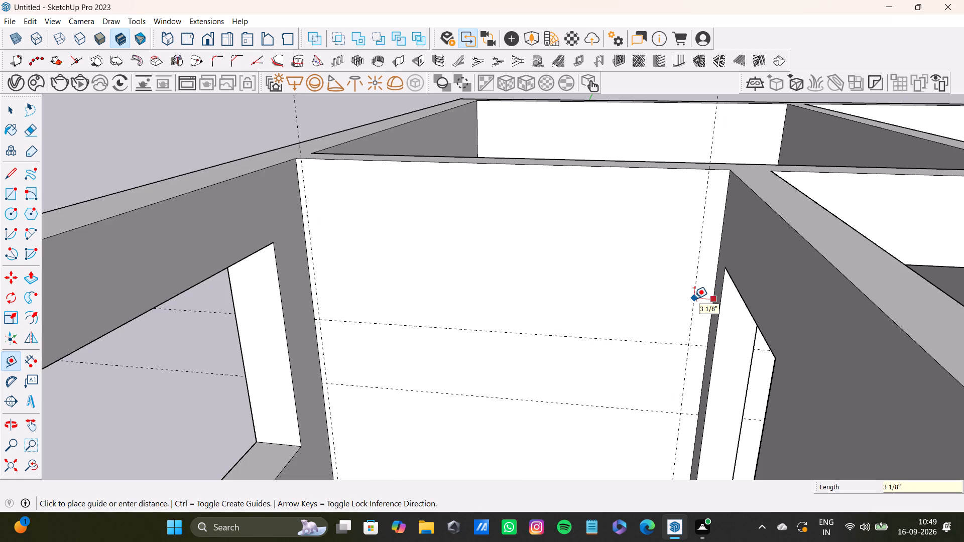
key("1")
key("shift+quotedbl")
key("Return")
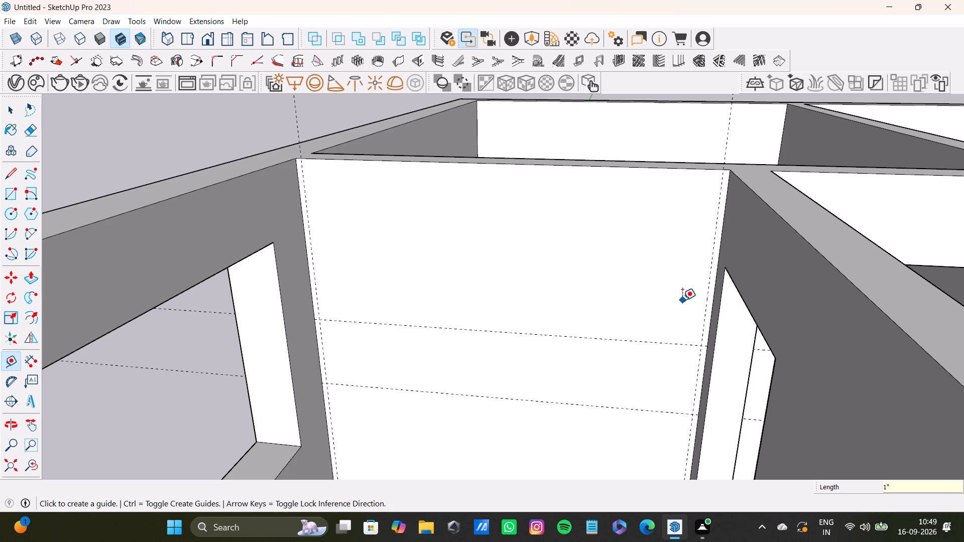
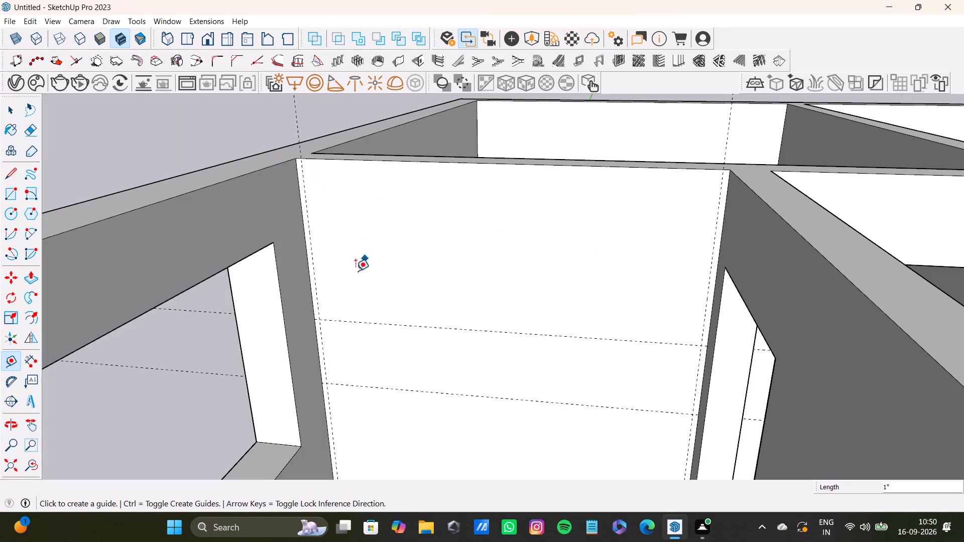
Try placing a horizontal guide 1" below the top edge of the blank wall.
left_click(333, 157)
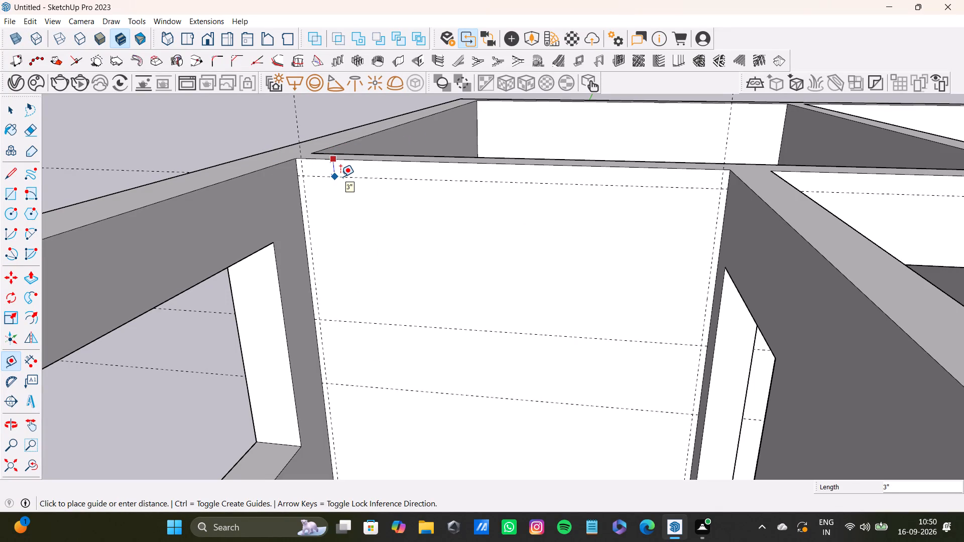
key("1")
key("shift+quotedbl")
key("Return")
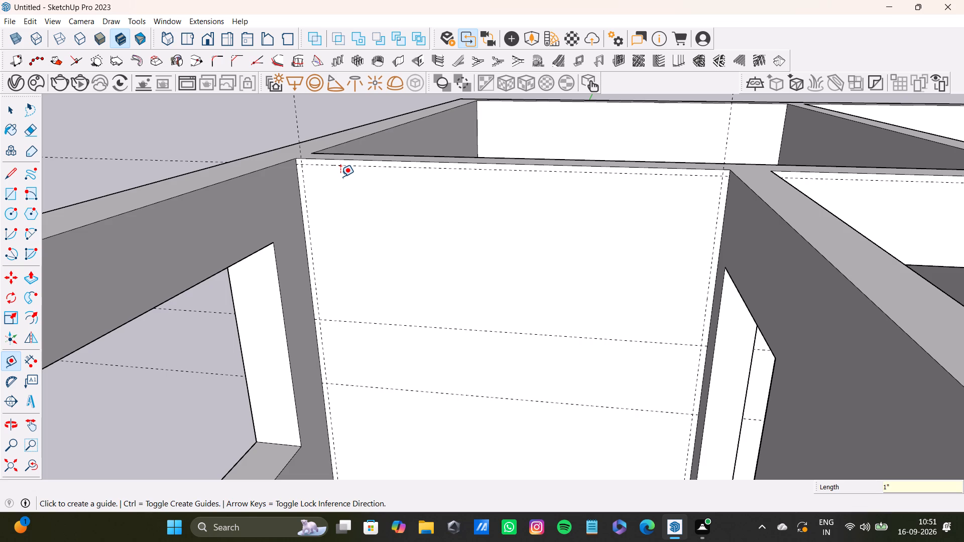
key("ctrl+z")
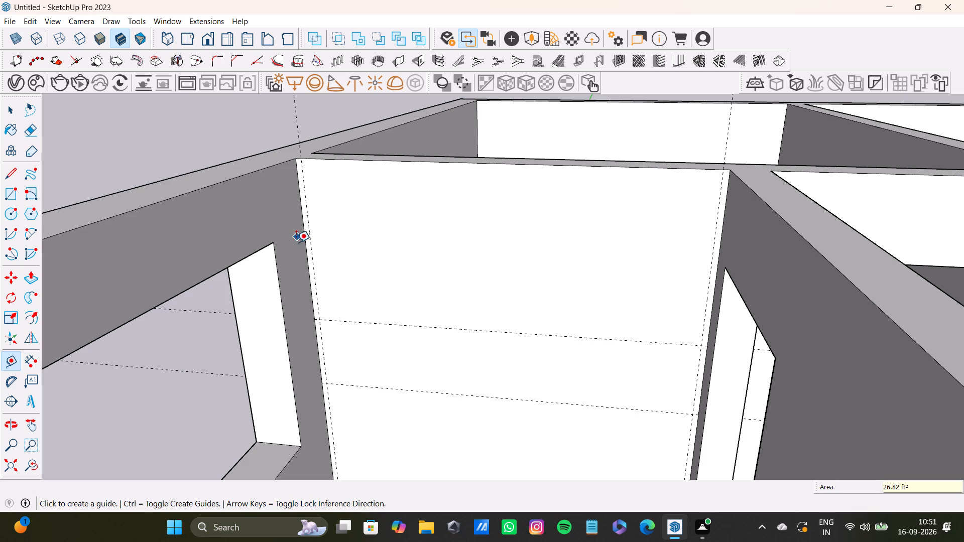
Place a vertical guide 1' 5" in from the blank wall's left inset guide, and another 0.5" beyond it.
left_click(315, 282)
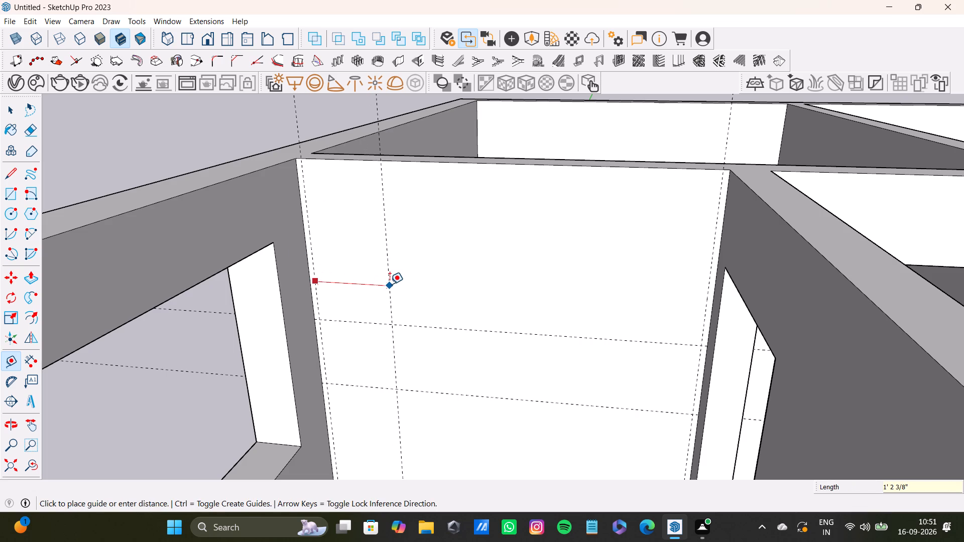
key("1")
key("apostrophe")
key("5")
key("shift+quotedbl")
key("Return")
left_click(406, 307)
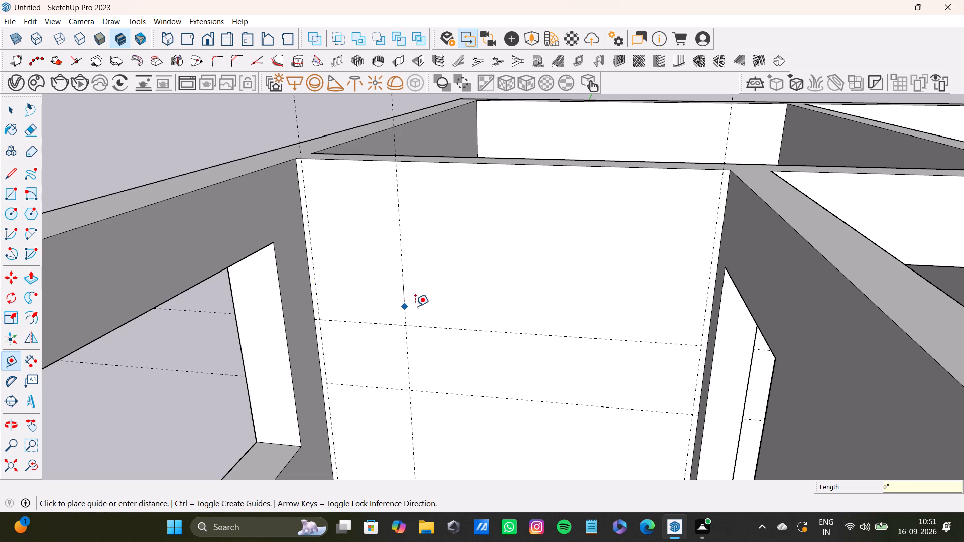
type("0.5")
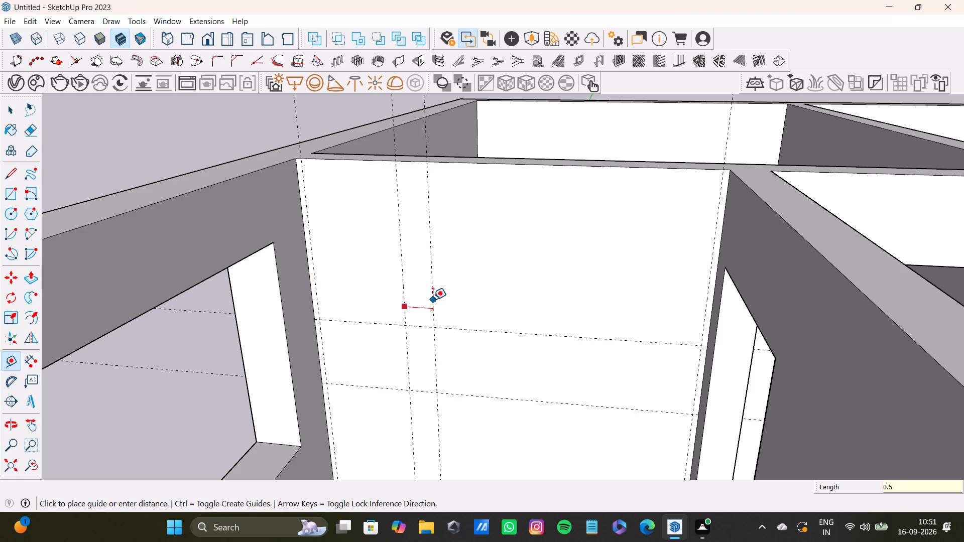
key("shift+quotedbl")
key("Return")
Place a second pair of vertical divider guides, 1' 5" beyond the first pair and 0.5" apart.
scroll(443, 283, "up", 2)
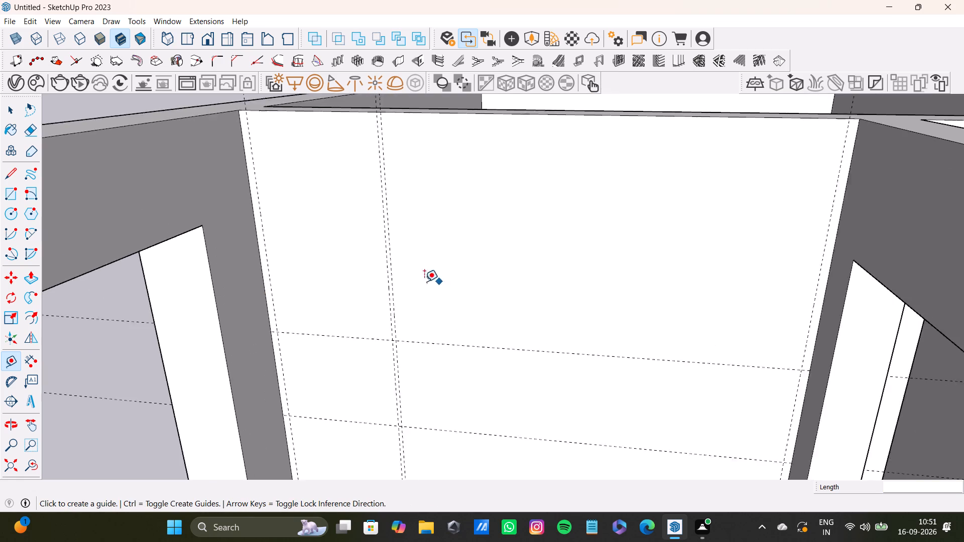
scroll(424, 282, "up", 4)
left_click(391, 300)
scroll(545, 296, "down", 8)
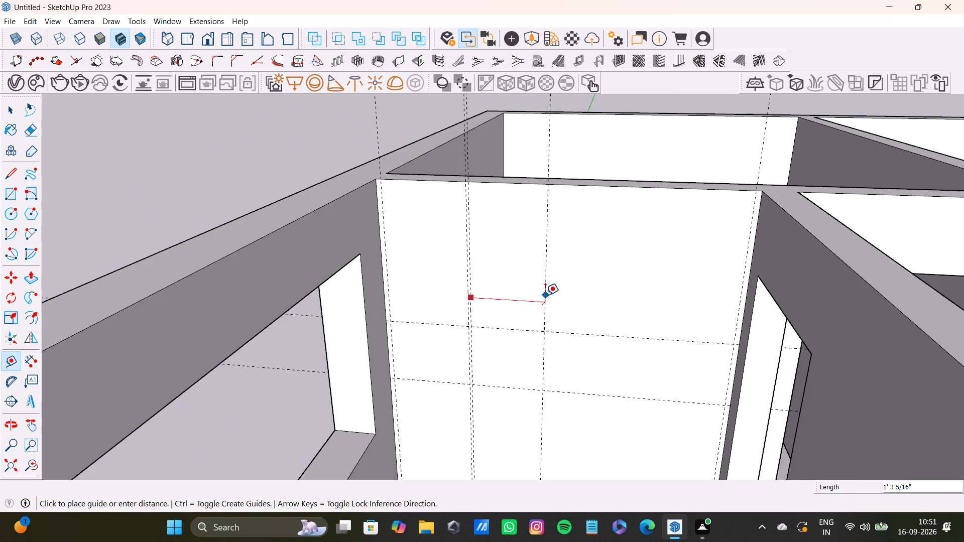
middle_click_drag(545, 295, 565, 312)
type("1'5")
key("shift+quotedbl")
key("Return")
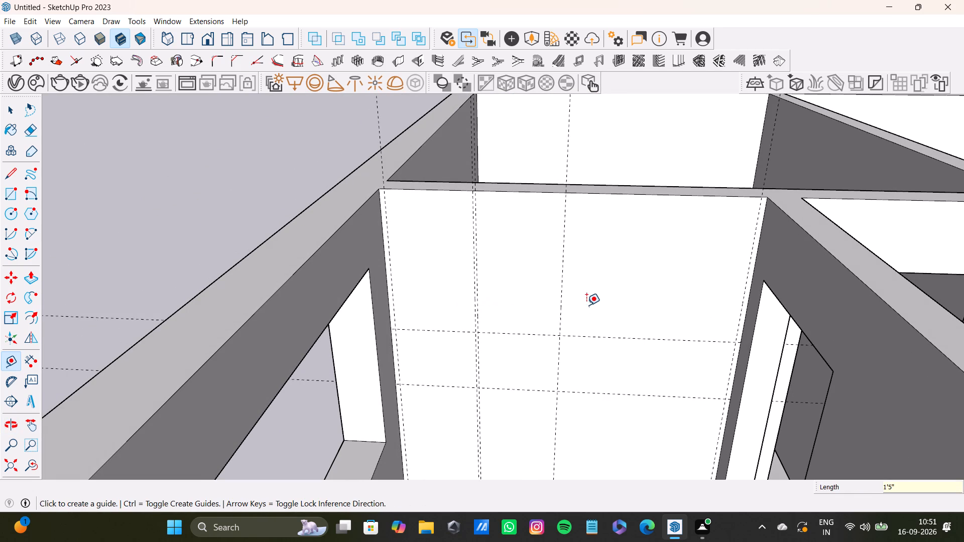
left_click(563, 282)
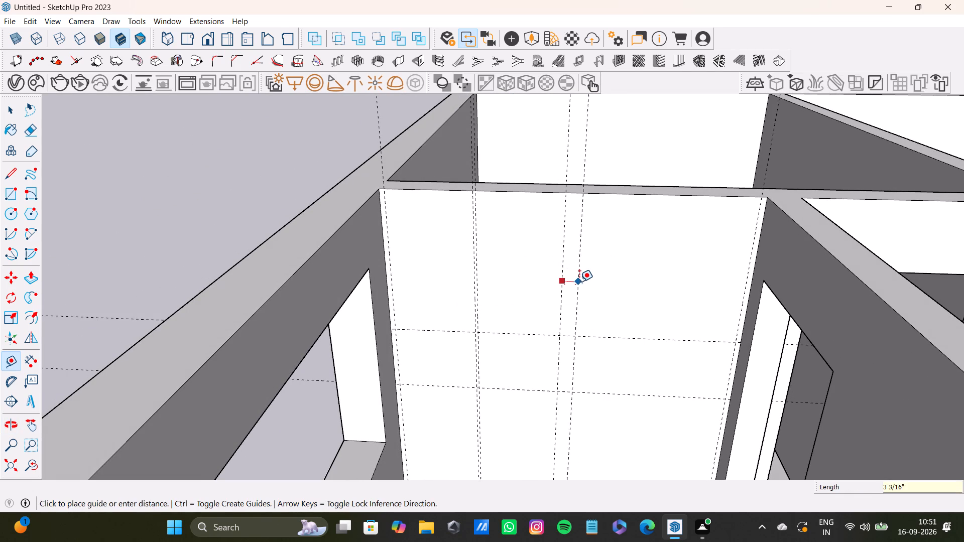
type("0.5")
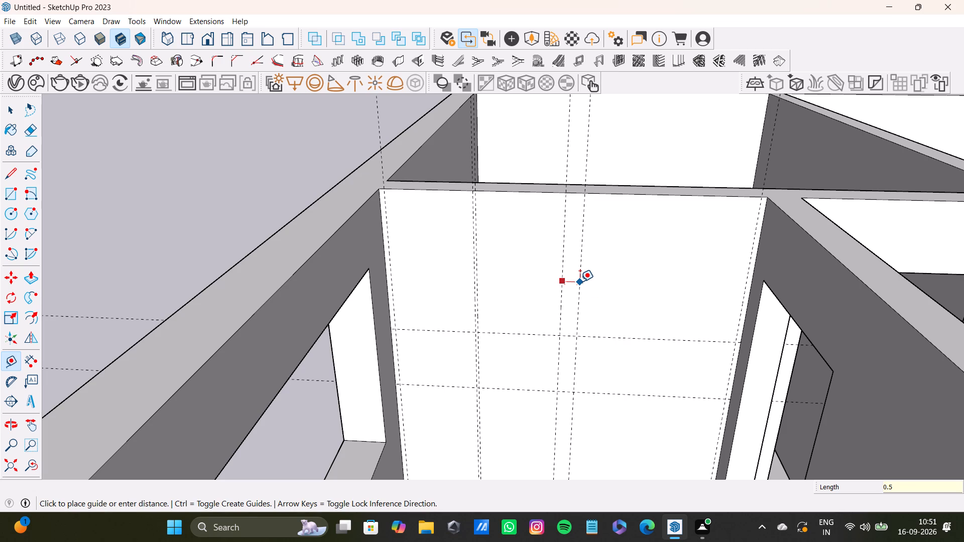
key("shift+quotedbl")
key("Return")
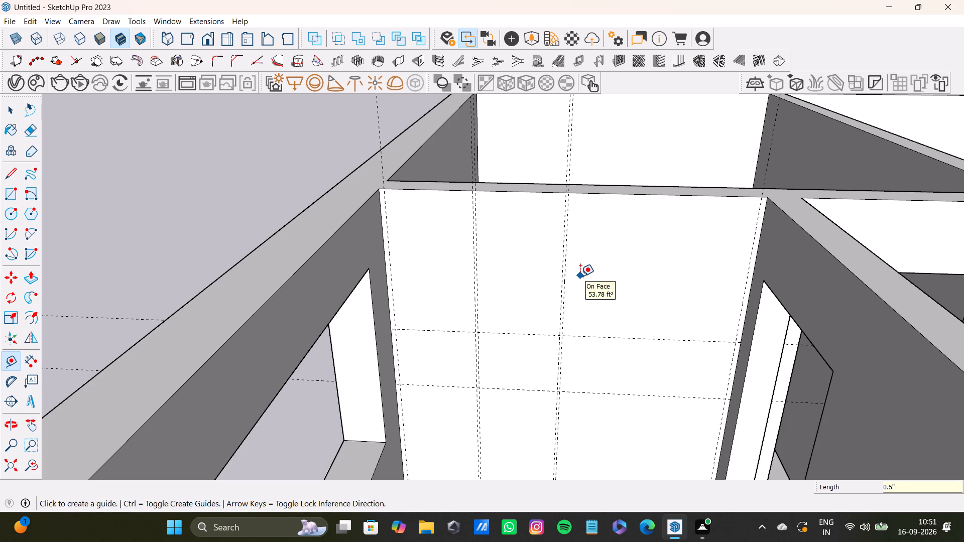
Place a third pair of vertical divider guides, 1' 5" beyond the second pair and 0.5" apart.
scroll(543, 278, "up", 4)
left_click(577, 269)
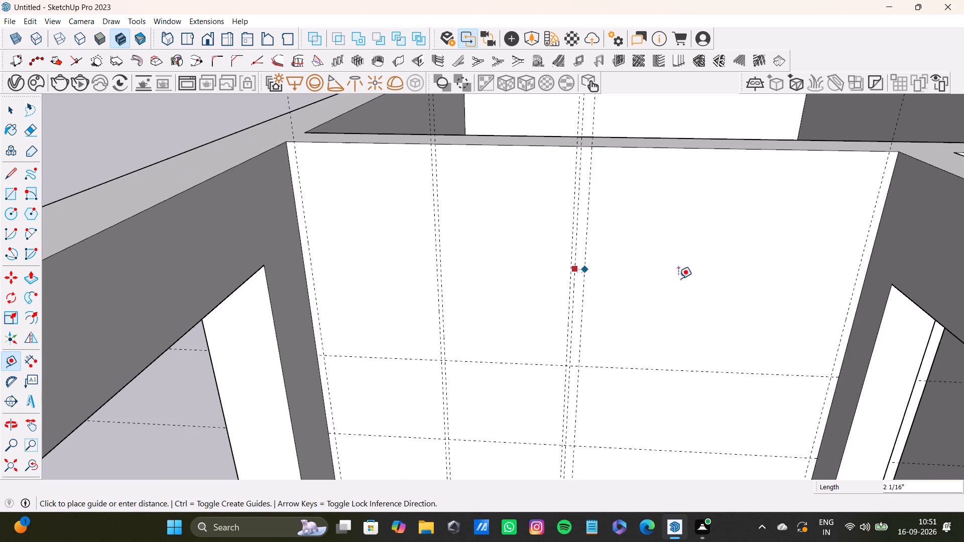
scroll(727, 281, "down", 4)
middle_click_drag(740, 294, 709, 273)
type("1'5")
key("shift+quotedbl")
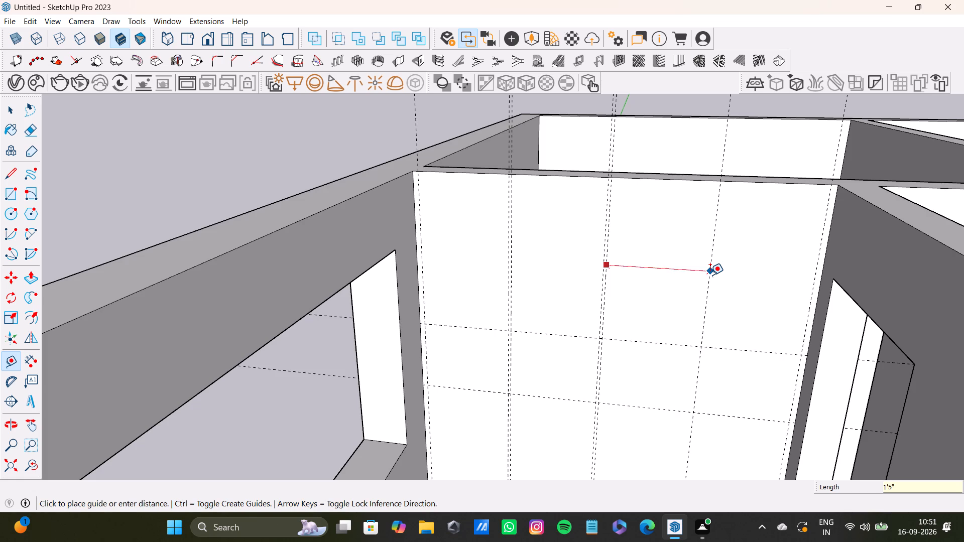
key("Return")
scroll(702, 291, "up", 3)
left_click(700, 292)
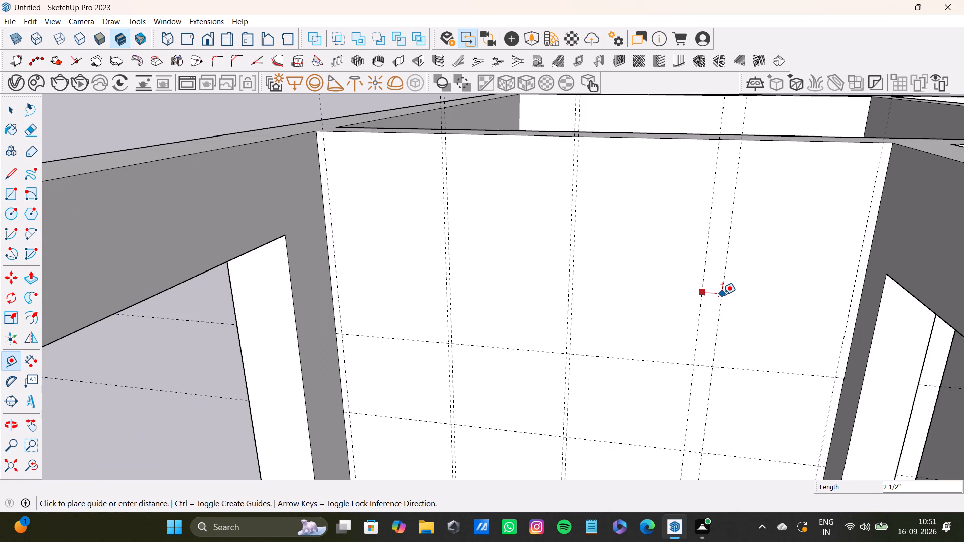
type("0.5")
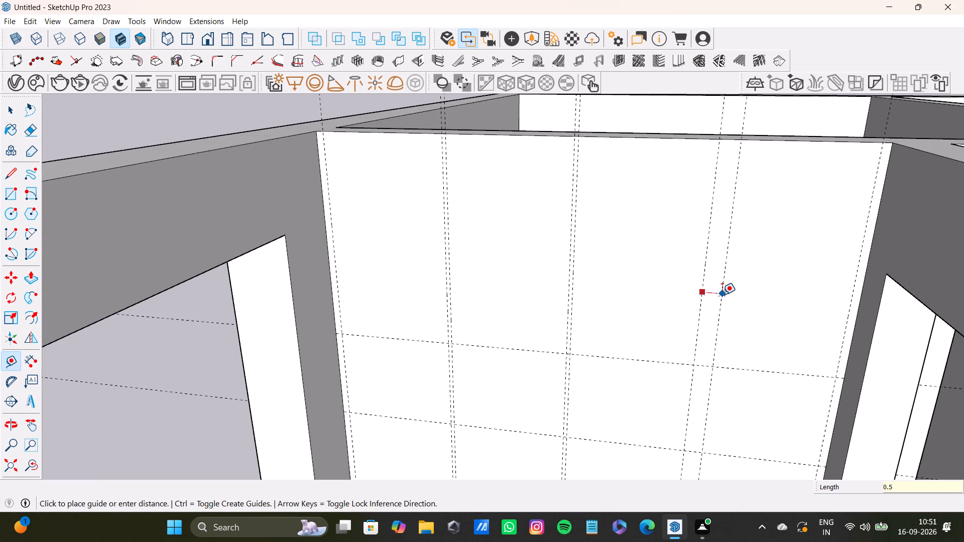
key("shift+quotedbl")
key("Return")
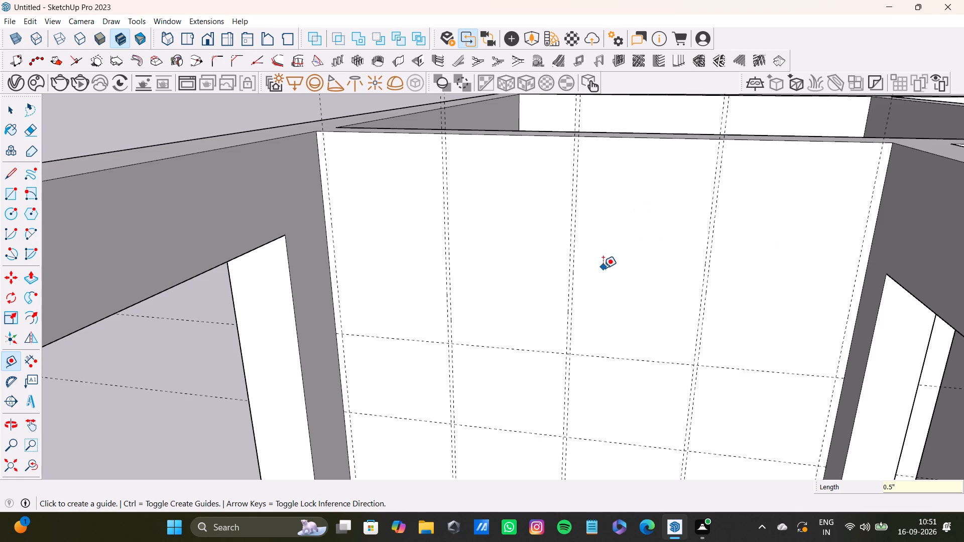
Place a horizontal guide 0.3" above the upper horizontal guide on the blank wall.
scroll(602, 268, "down", 4)
middle_click_drag(485, 382, 530, 398)
scroll(451, 333, "up", 11)
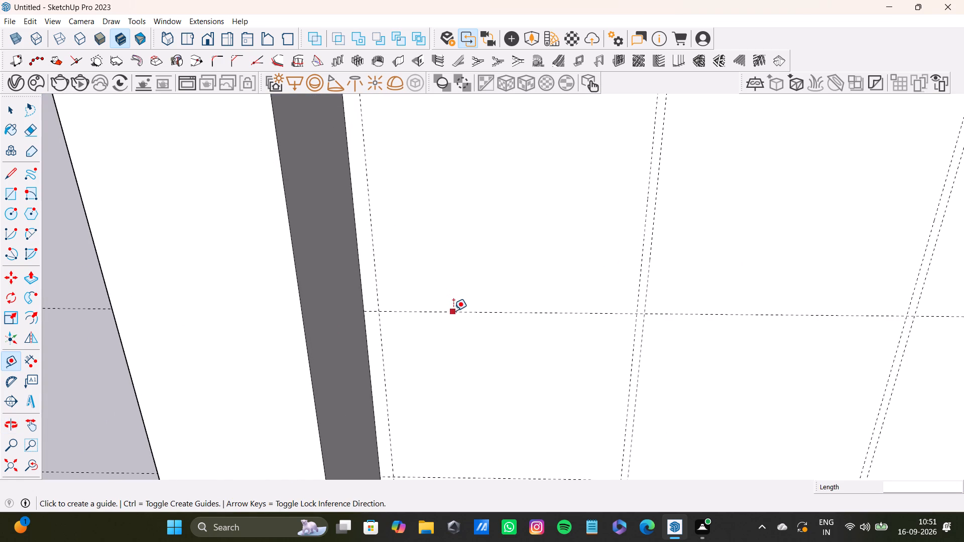
left_click(454, 312)
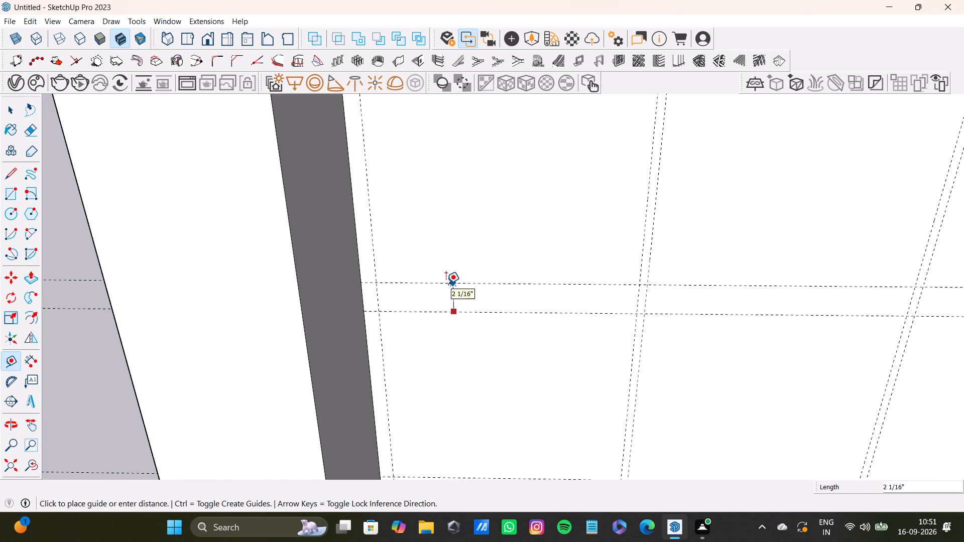
type("0.3")
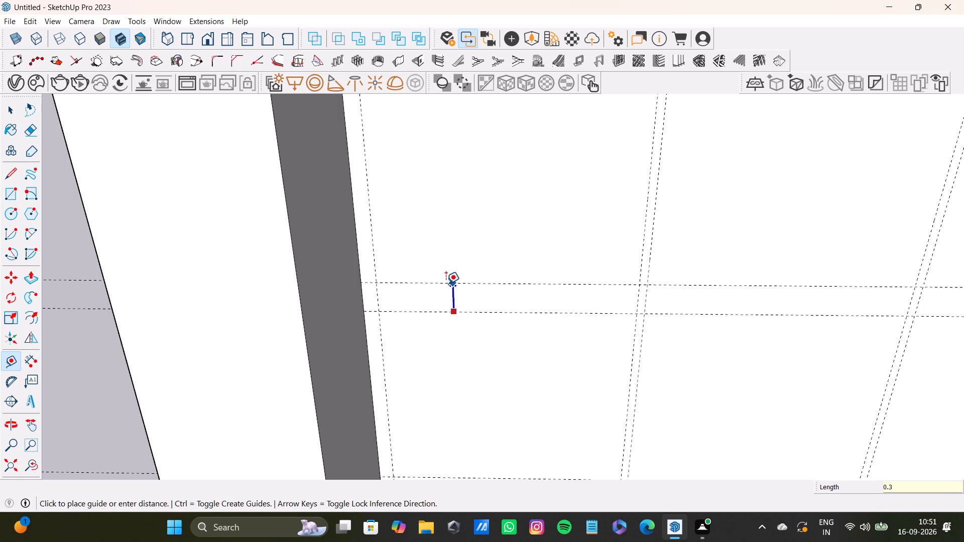
key("shift+quotedbl")
key("Return")
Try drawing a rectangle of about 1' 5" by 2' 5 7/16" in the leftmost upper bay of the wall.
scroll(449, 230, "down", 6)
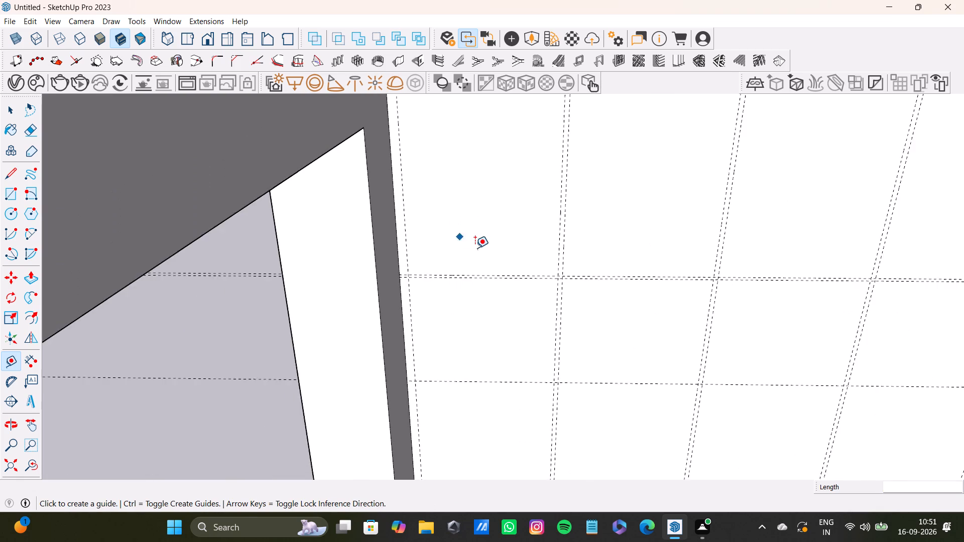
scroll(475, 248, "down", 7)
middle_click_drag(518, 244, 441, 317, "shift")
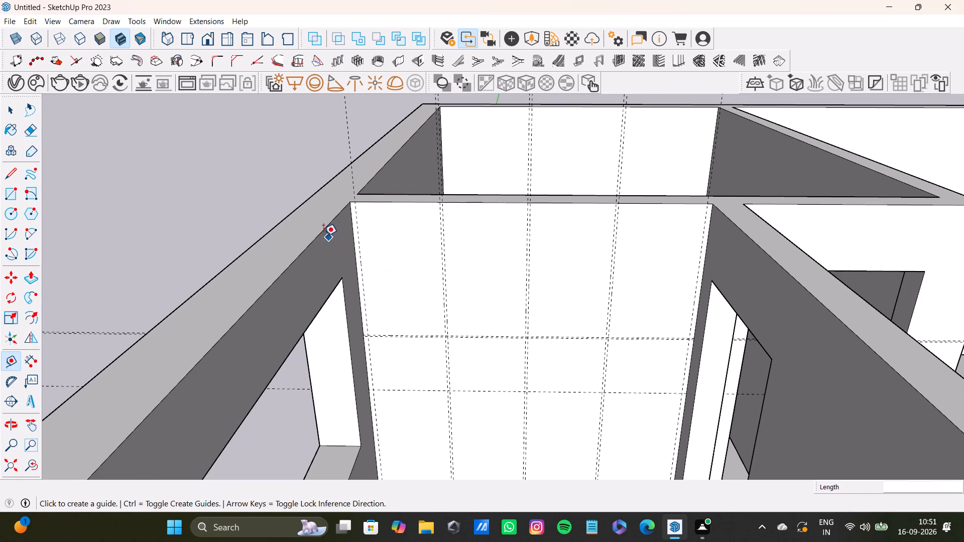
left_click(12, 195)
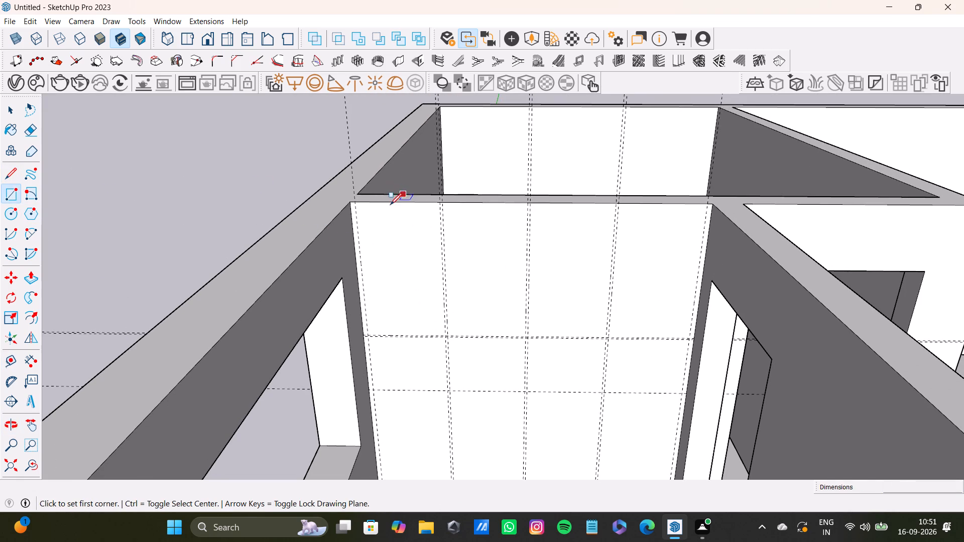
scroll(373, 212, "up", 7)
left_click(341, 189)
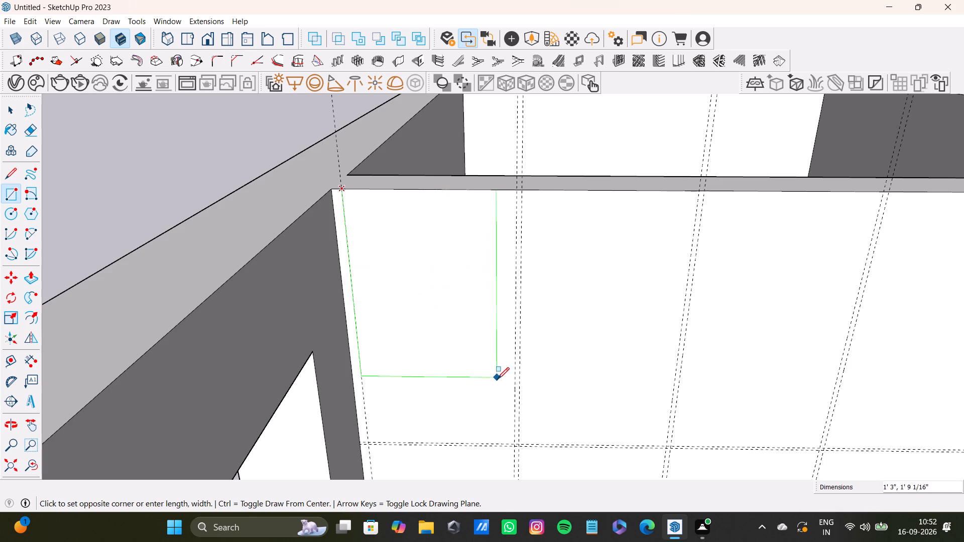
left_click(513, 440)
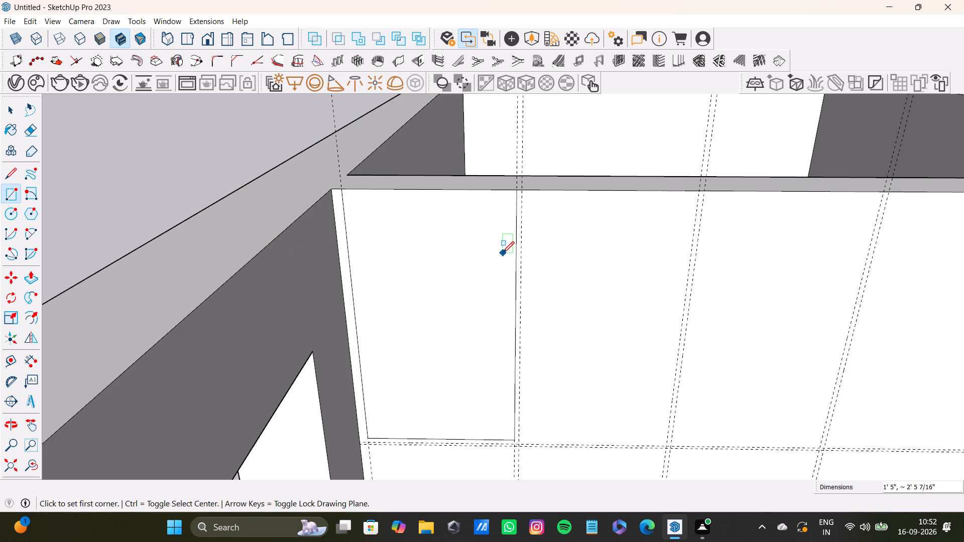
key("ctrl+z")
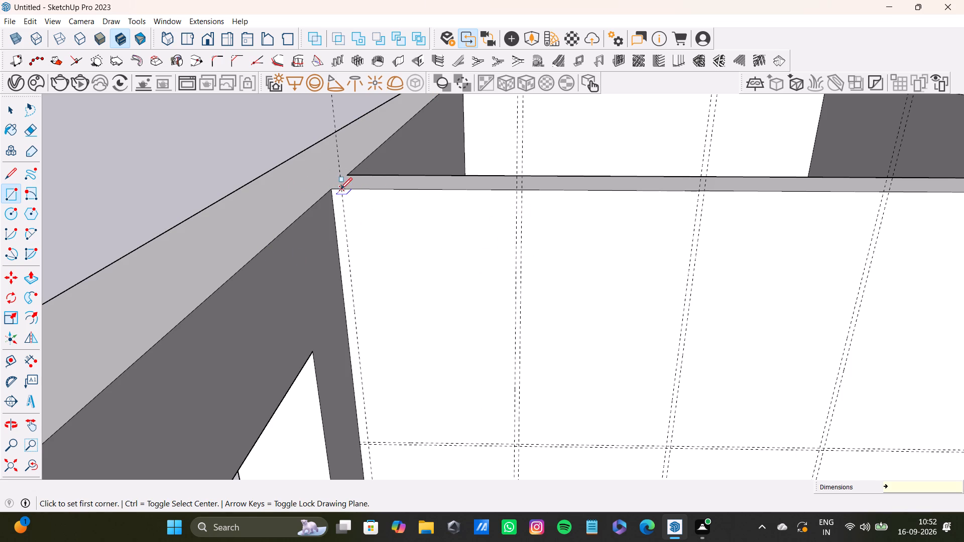
Draw a 1' 5" by about 2' 6" rectangle in the leftmost bay, from the wall's top edge to the 0.3" offset guide.
left_click(341, 191)
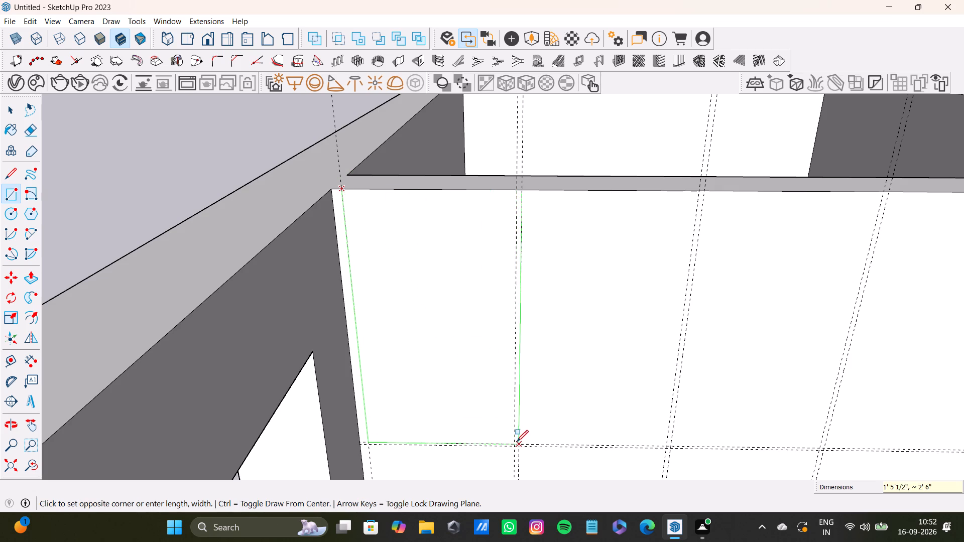
scroll(512, 443, "up", 7)
left_click(518, 445)
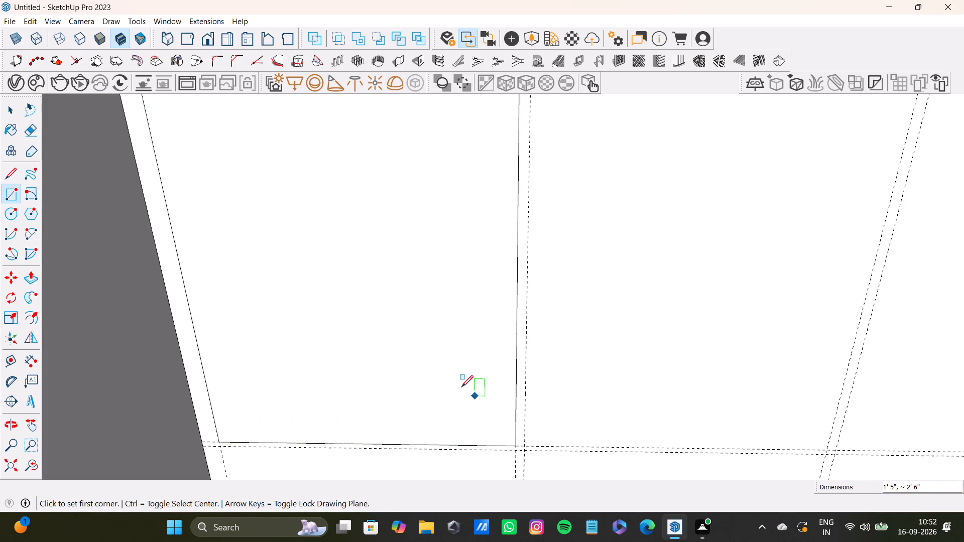
Draw a 1' 5" by about 2' 6" rectangle in the second upper bay, between the first and second divider guide pairs.
scroll(458, 385, "down", 8)
middle_click_drag(414, 340, 347, 366, "shift")
scroll(397, 227, "up", 6)
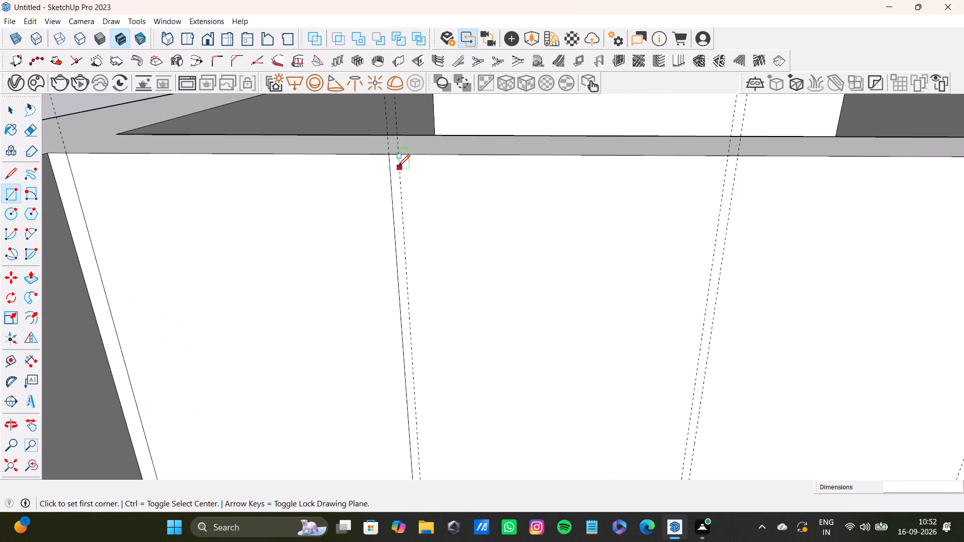
left_click(399, 155)
scroll(451, 220, "down", 5)
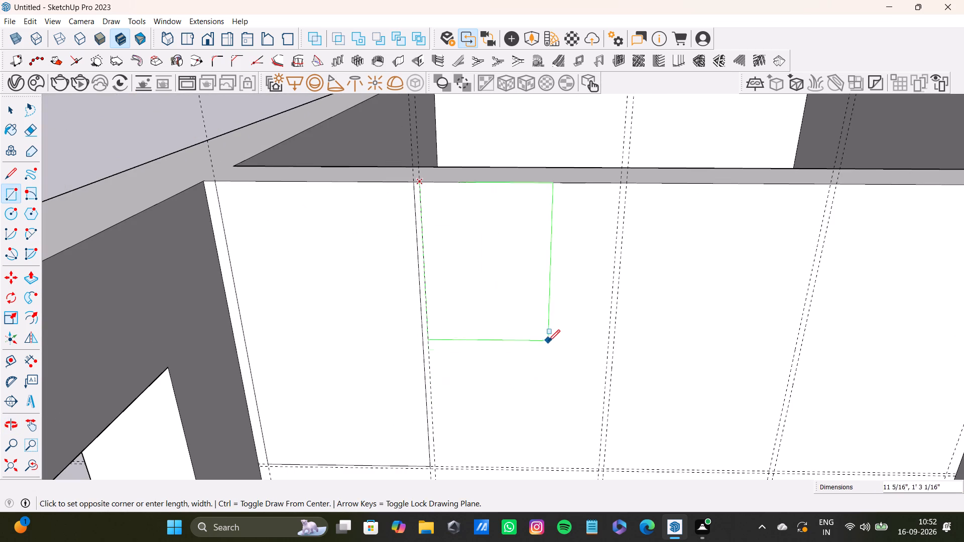
middle_click_drag(547, 351, 528, 272, "shift")
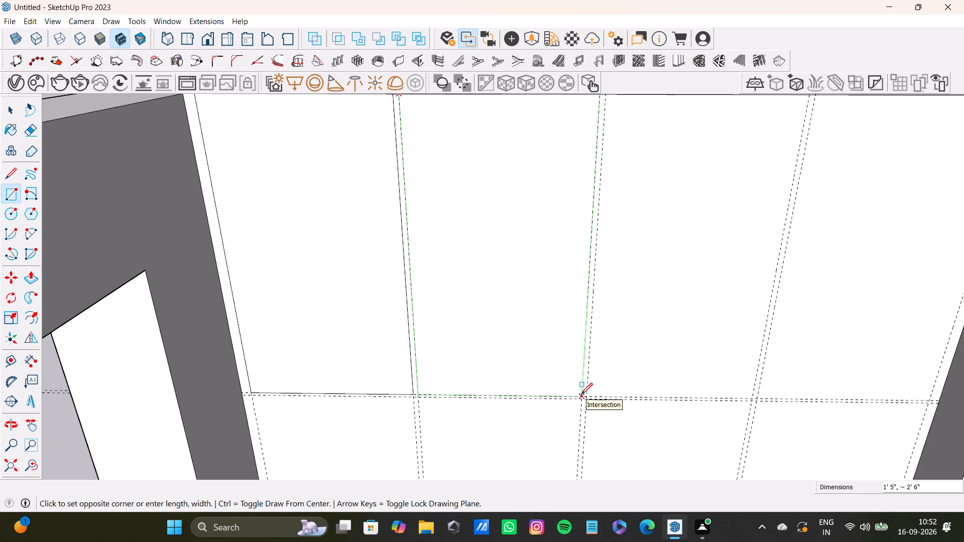
left_click(581, 394)
Draw a 1' 5" by about 2' 6" rectangle in the third upper bay, from the wall's top edge to the 0.3" offset guide.
scroll(523, 286, "down", 4, "shift")
middle_click_drag(512, 236, 394, 293, "shift")
scroll(428, 251, "up", 6)
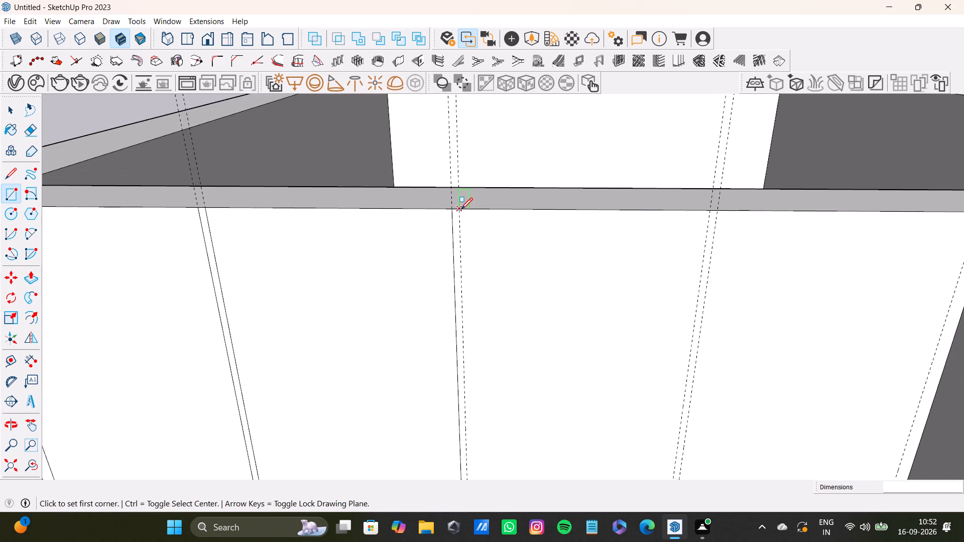
left_click(460, 209)
scroll(517, 278, "down", 3)
middle_click_drag(593, 337, 538, 238, "shift")
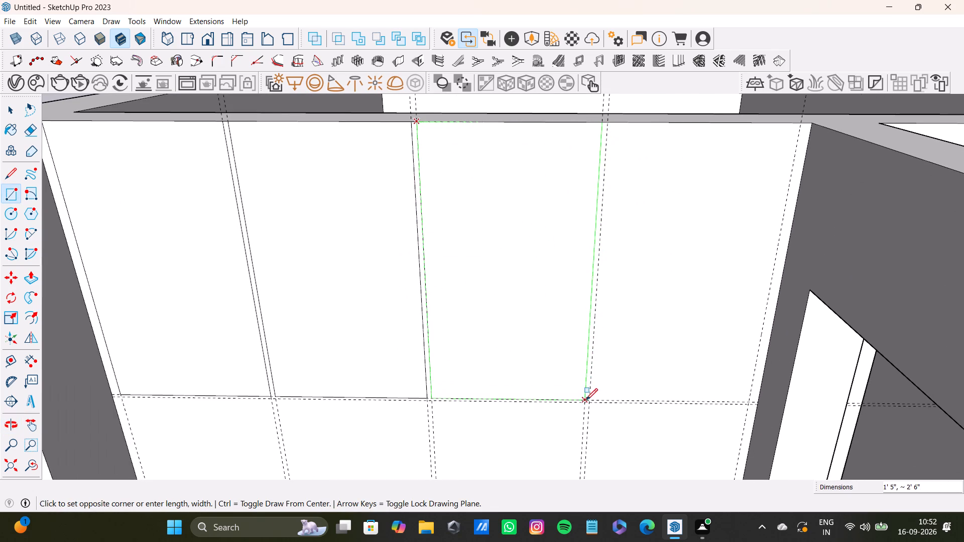
left_click(586, 400)
Draw a 1' 5 1/2" by about 2' 6" rectangle in the fourth upper bay, from the wall's top edge to the offset guide.
scroll(527, 276, "down", 3, "shift")
middle_click_drag(524, 266, 438, 285, "shift")
scroll(463, 232, "up", 3)
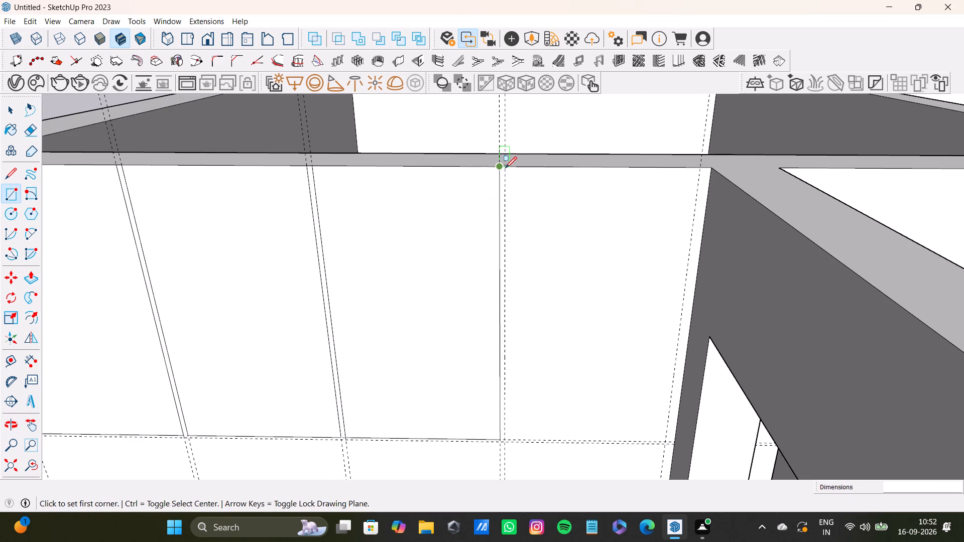
left_click(507, 168)
scroll(588, 306, "down", 3)
middle_click_drag(591, 326, 578, 259, "shift")
left_click(635, 349)
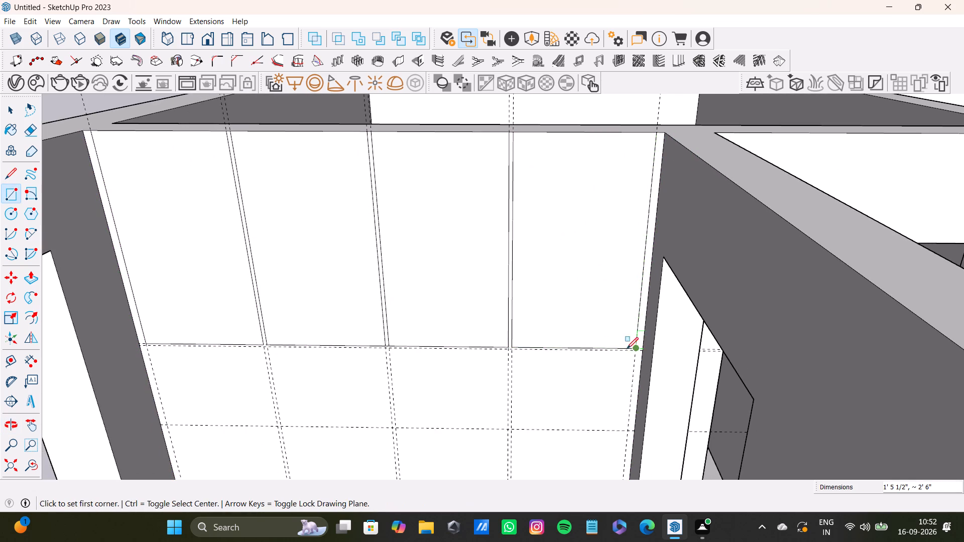
Draw a 1' 5" by about 1' 1 3/4" rectangle in the second row's leftmost bay, between the horizontal guides.
scroll(383, 407, "down", 3)
middle_click_drag(382, 408, 429, 365, "shift")
scroll(272, 347, "up", 8)
middle_click_drag(274, 337, 280, 285)
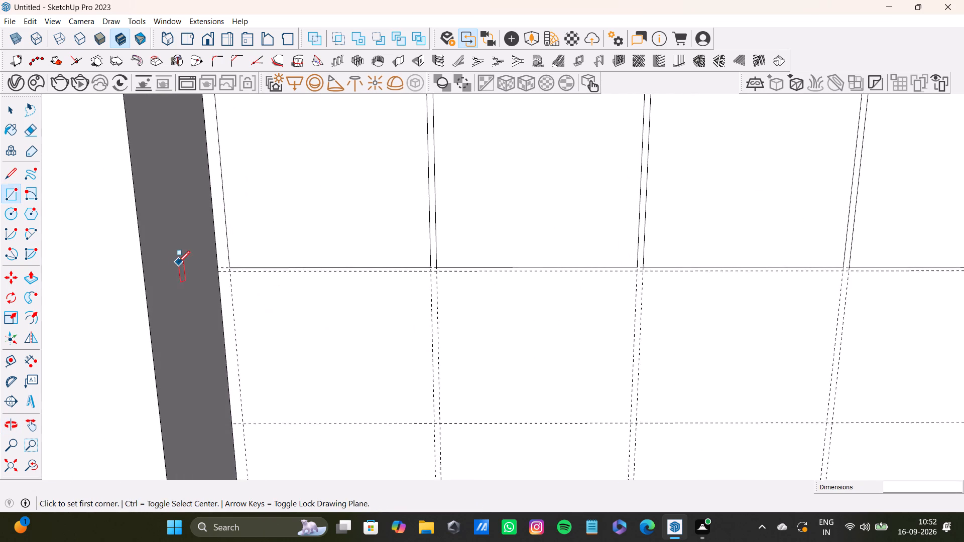
scroll(178, 262, "up", 7)
left_click(252, 275)
scroll(357, 324, "down", 4)
middle_click_drag(450, 366, 416, 264, "shift")
left_click(508, 380)
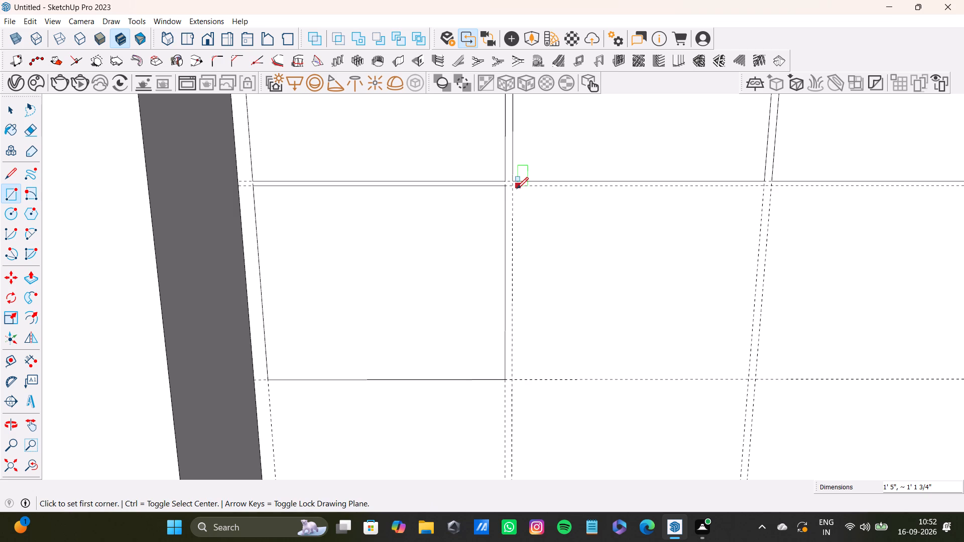
Draw rectangles about 1' 1 3/4" tall in the second row's remaining three bays, 1' 5" wide in the second and third bays.
left_click(514, 187)
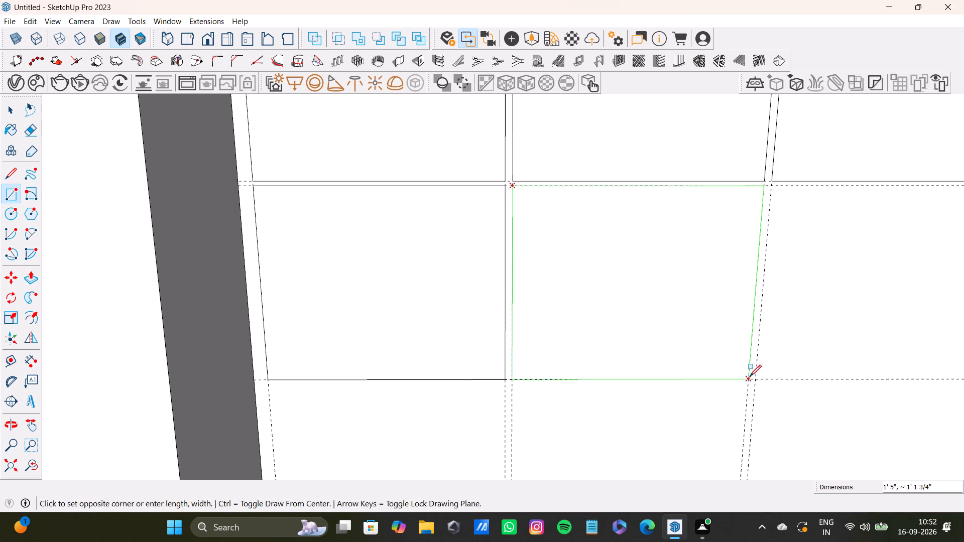
left_click(750, 376)
scroll(738, 364, "down", 4)
middle_click_drag(735, 347, 397, 340, "shift")
scroll(395, 284, "up", 3)
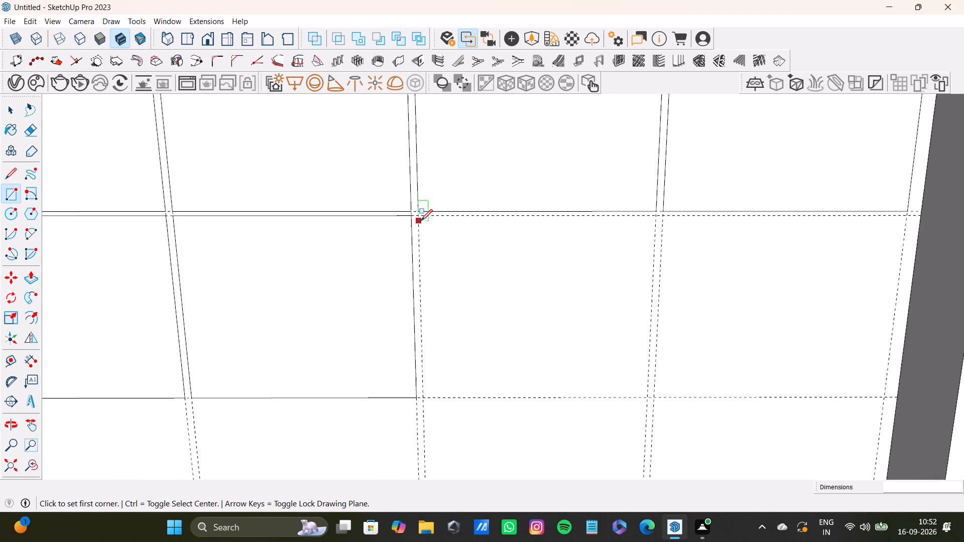
left_click(418, 218)
left_click(647, 398)
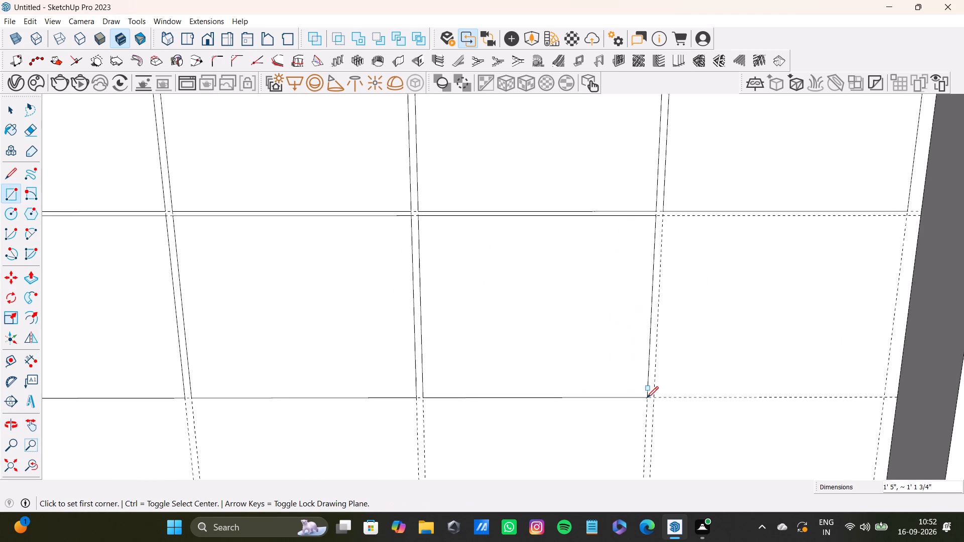
left_click(662, 216)
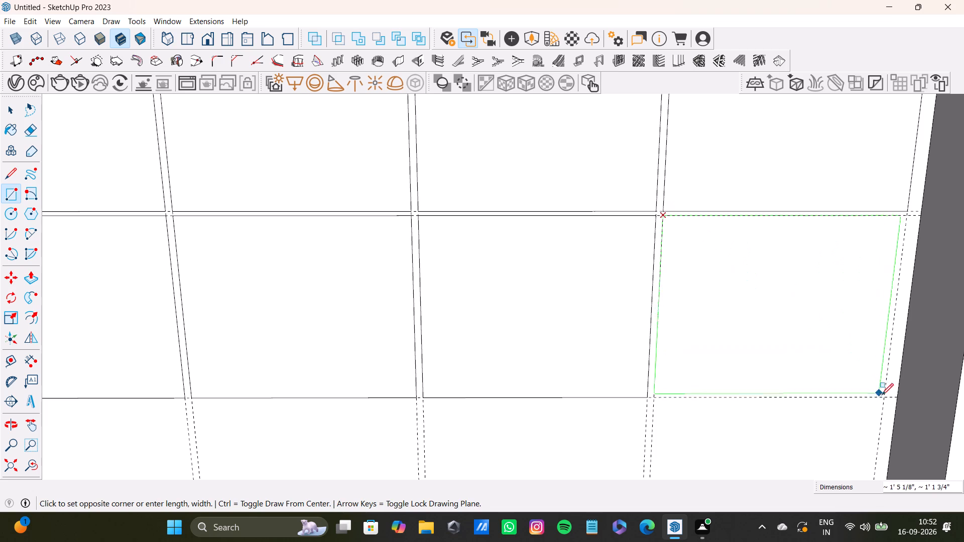
left_click(885, 397)
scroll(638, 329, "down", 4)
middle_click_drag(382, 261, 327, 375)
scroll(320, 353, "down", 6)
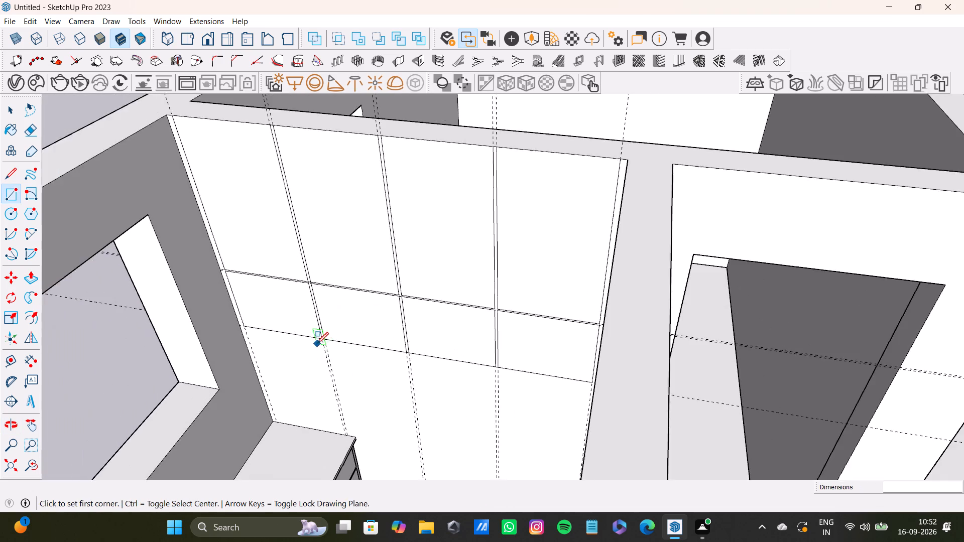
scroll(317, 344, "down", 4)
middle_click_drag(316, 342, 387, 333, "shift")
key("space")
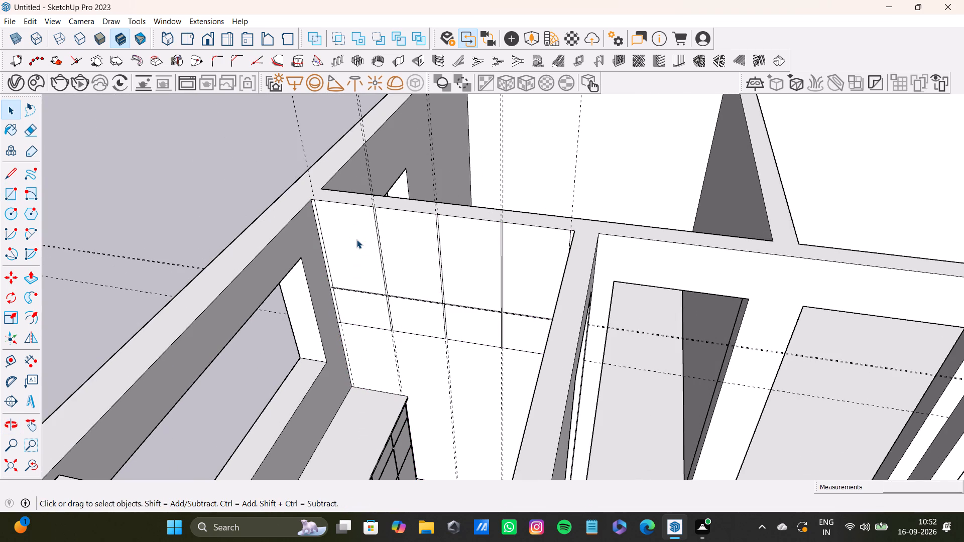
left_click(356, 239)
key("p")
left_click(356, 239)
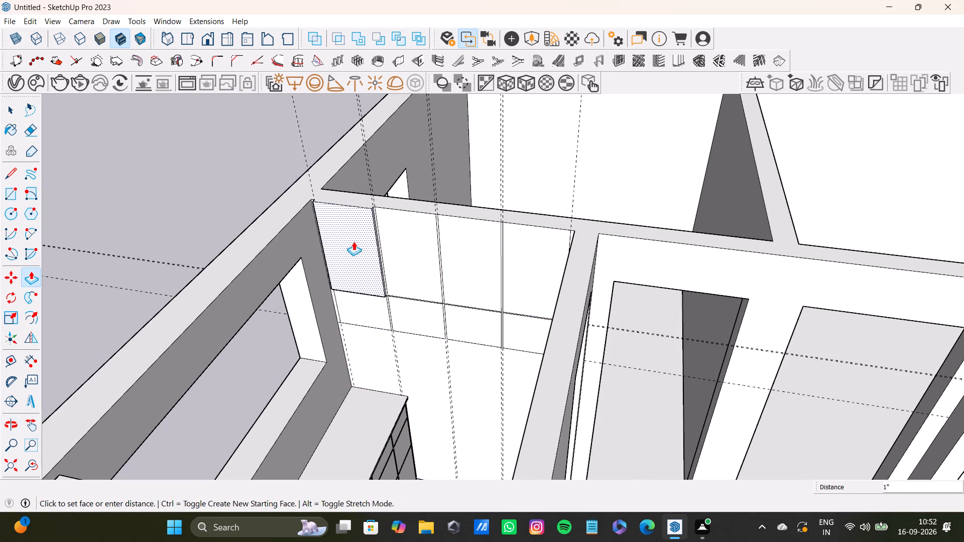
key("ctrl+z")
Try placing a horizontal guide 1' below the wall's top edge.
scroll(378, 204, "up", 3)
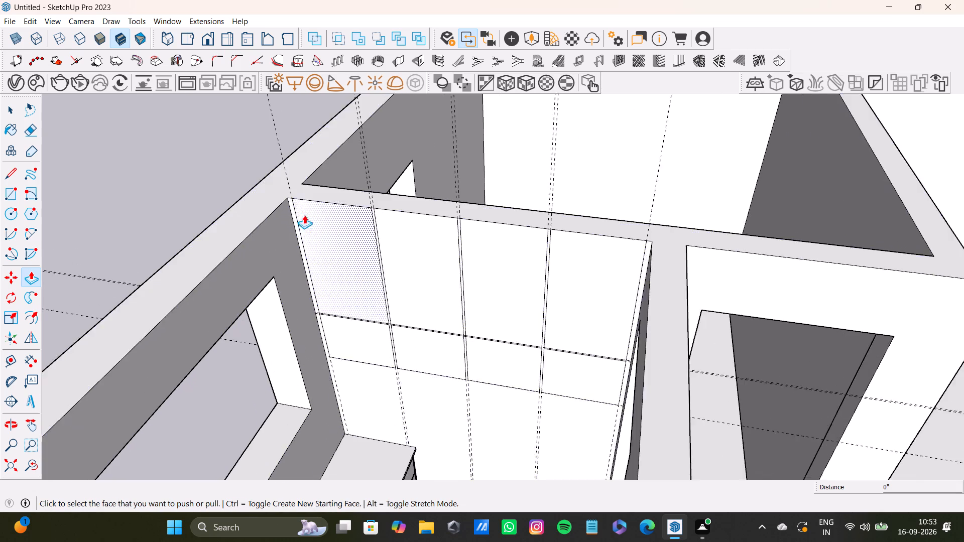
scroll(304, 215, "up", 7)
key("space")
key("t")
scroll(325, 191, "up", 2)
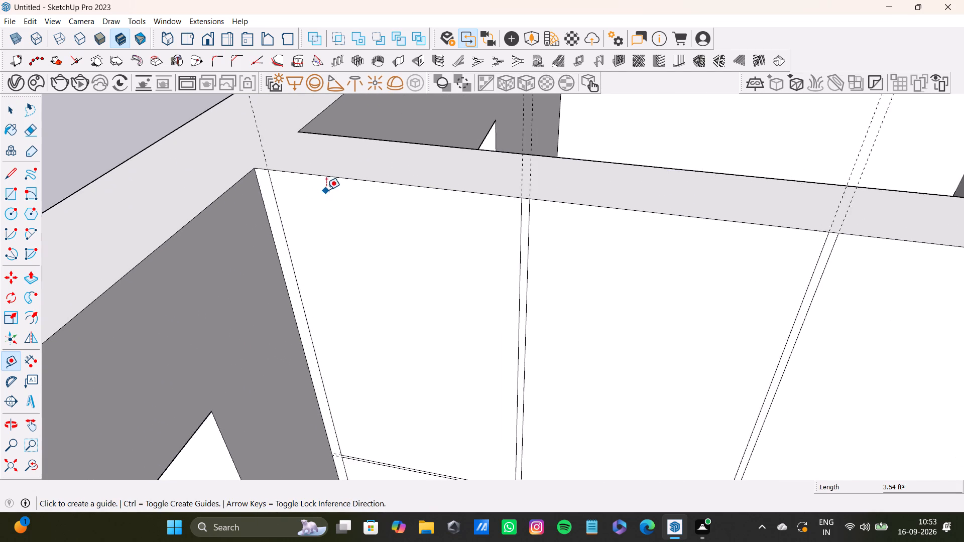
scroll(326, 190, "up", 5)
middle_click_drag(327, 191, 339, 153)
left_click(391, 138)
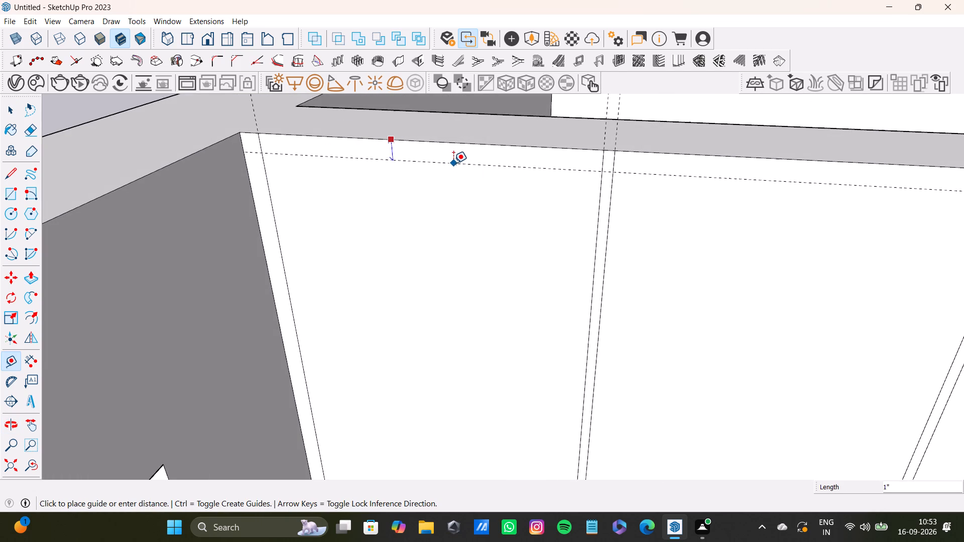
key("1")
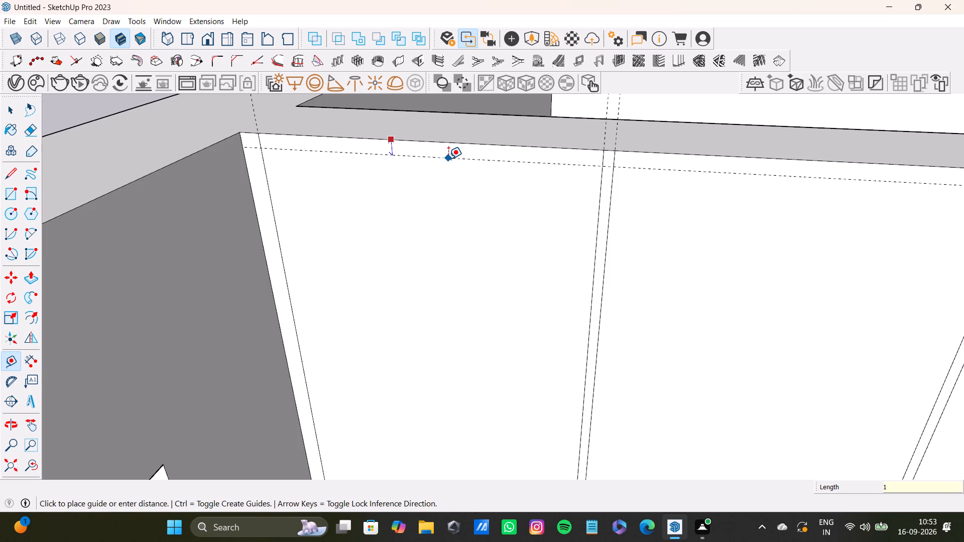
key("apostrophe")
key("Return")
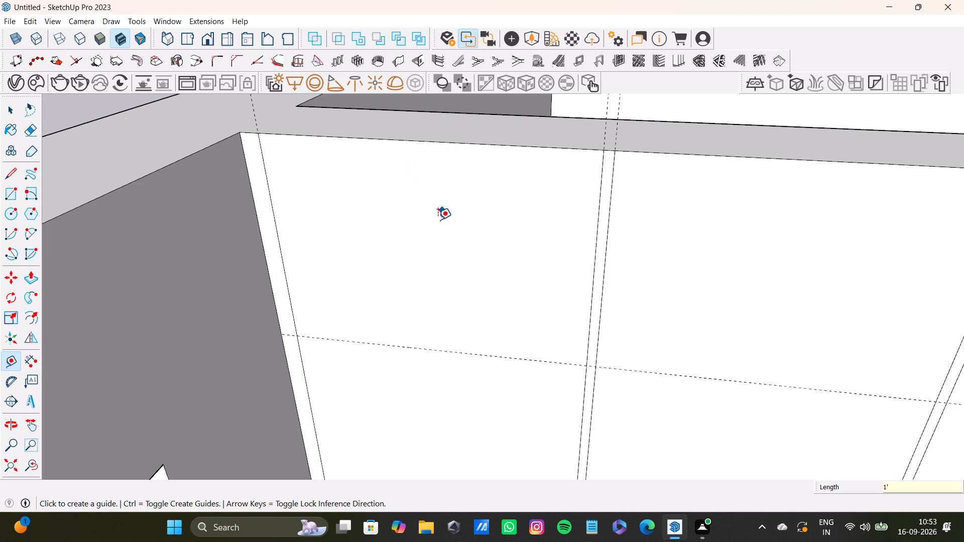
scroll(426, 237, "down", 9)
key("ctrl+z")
Place a horizontal guide 1" below the wall's top edge, above the upper bays.
scroll(388, 259, "up", 3)
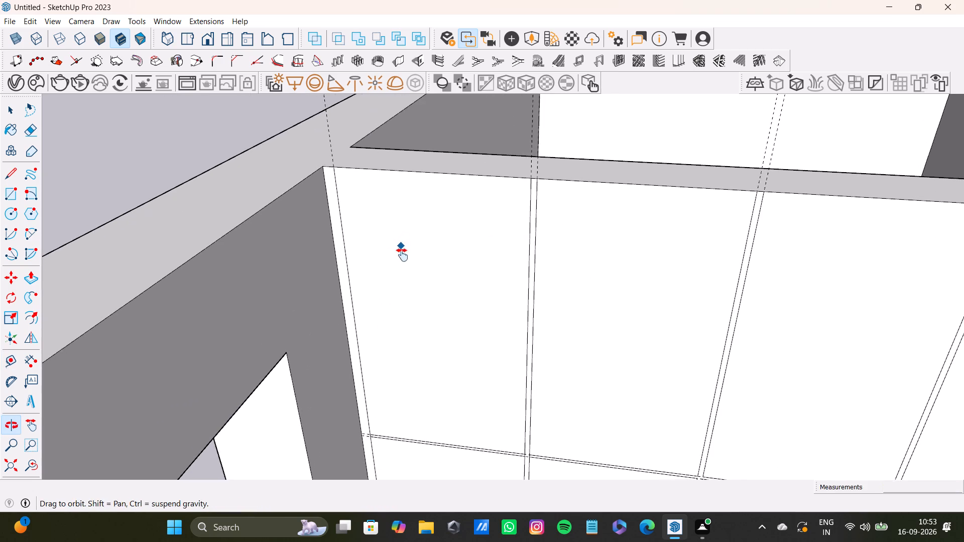
middle_click_drag(382, 345, 390, 252)
scroll(372, 237, "up", 5)
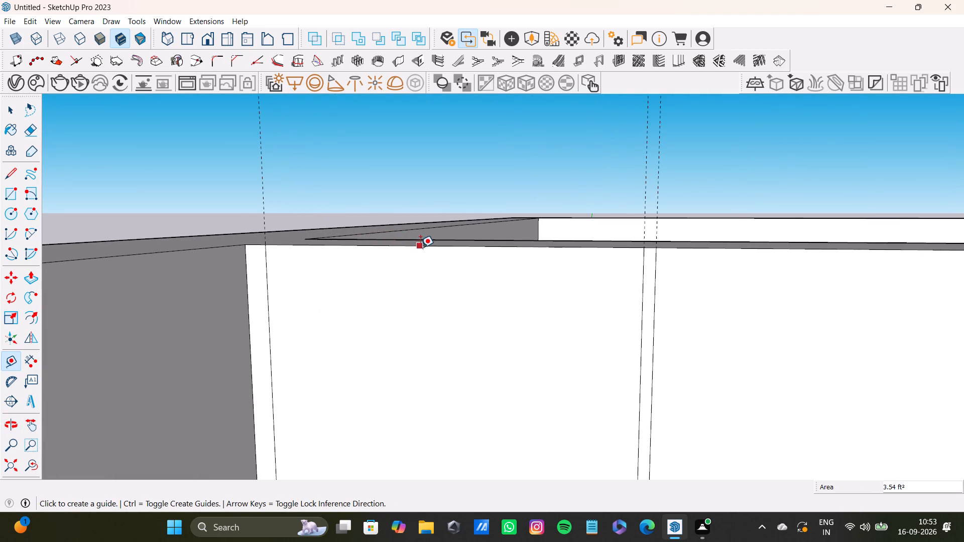
left_click(422, 246)
key("1")
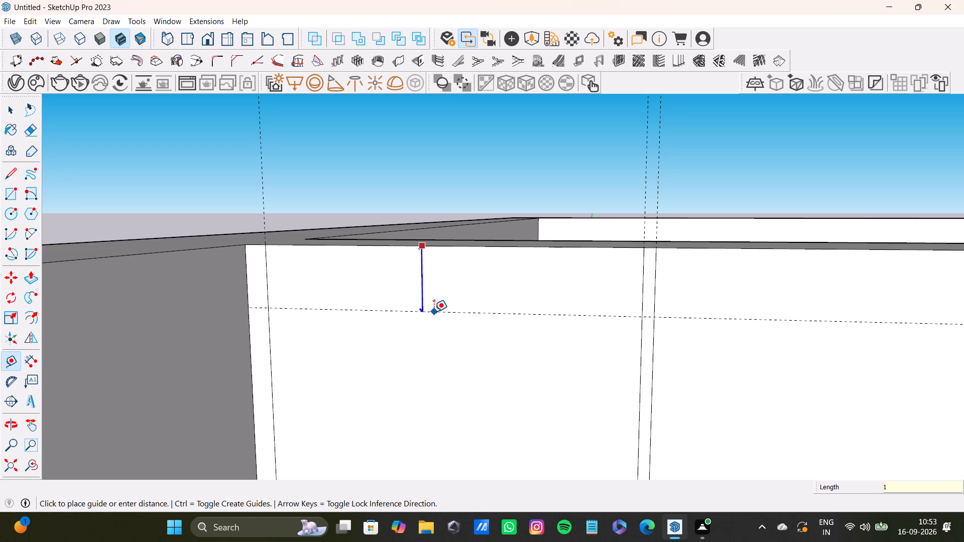
key("shift+quotedbl")
key("Return")
Draw a 5' 10" line along the 1" guide, from the leftmost bay's outer edge to the rightmost bay's outer edge.
key("l")
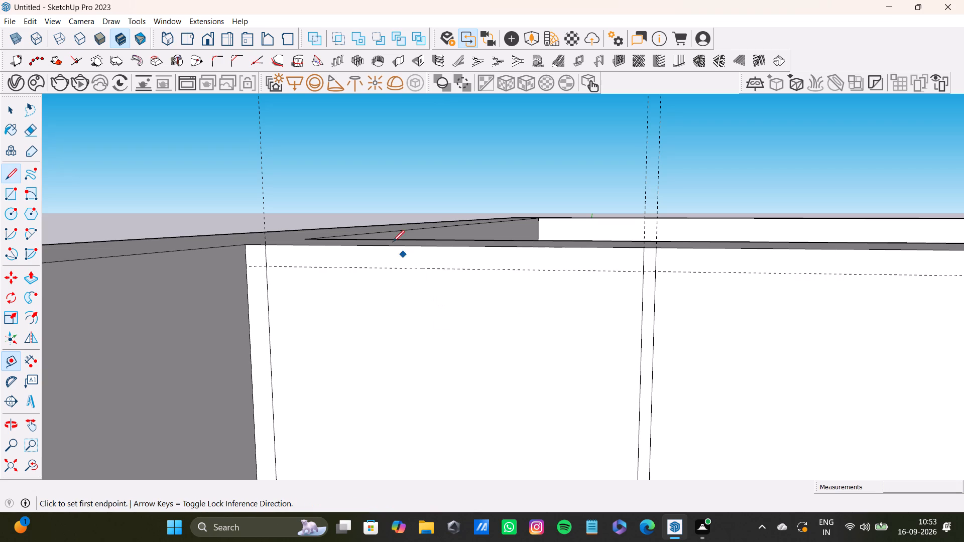
left_click(265, 266)
scroll(617, 265, "down", 8)
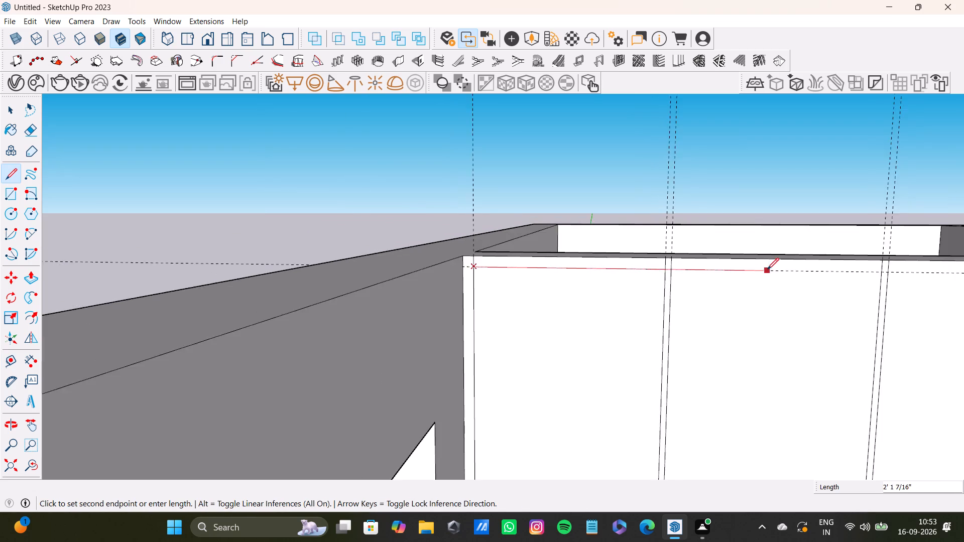
scroll(767, 269, "down", 2)
middle_click_drag(786, 270, 305, 261, "shift")
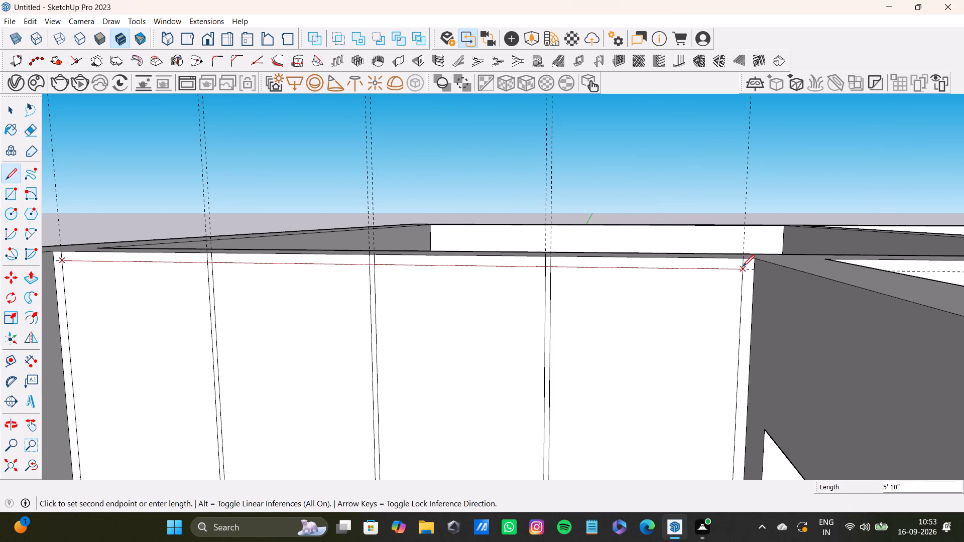
left_click(743, 267)
key("space")
Delete the short pieces of the new horizontal line inside the three gaps between adjacent upper bays.
scroll(176, 249, "up", 4)
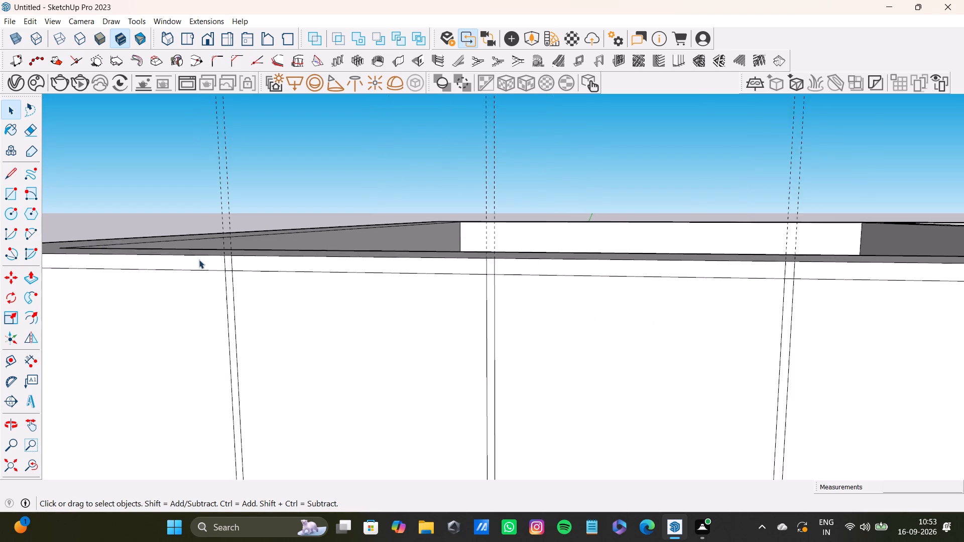
scroll(199, 259, "up", 16)
left_click(255, 273)
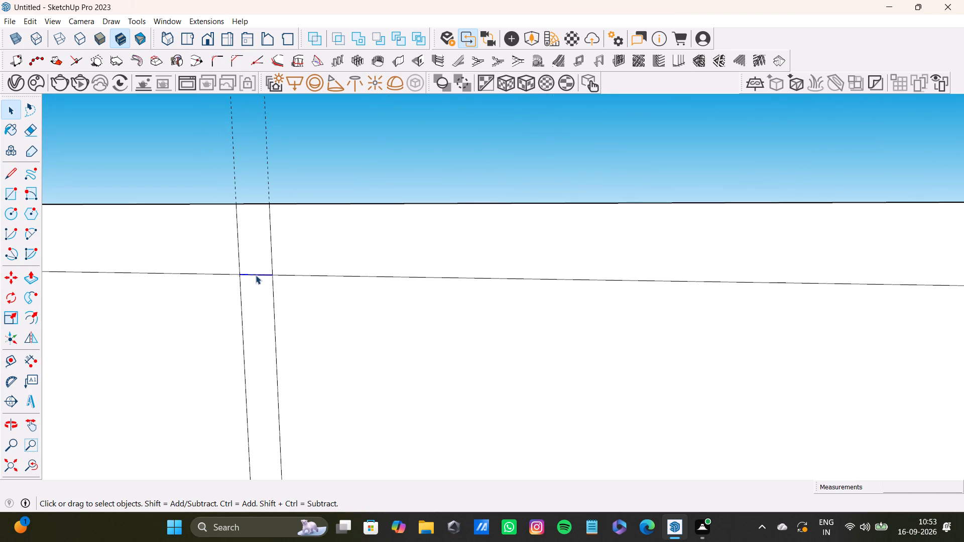
key("Delete")
scroll(258, 274, "down", 8)
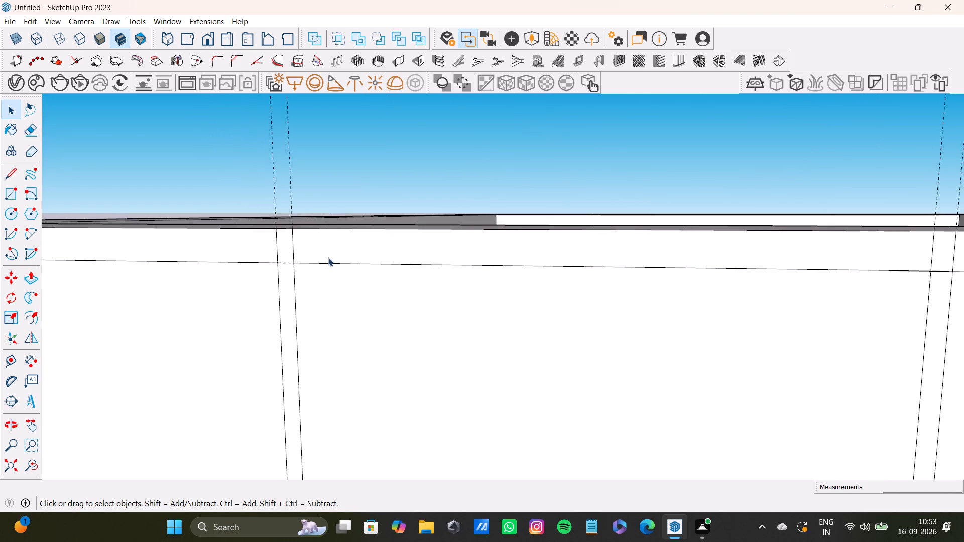
scroll(328, 257, "down", 12)
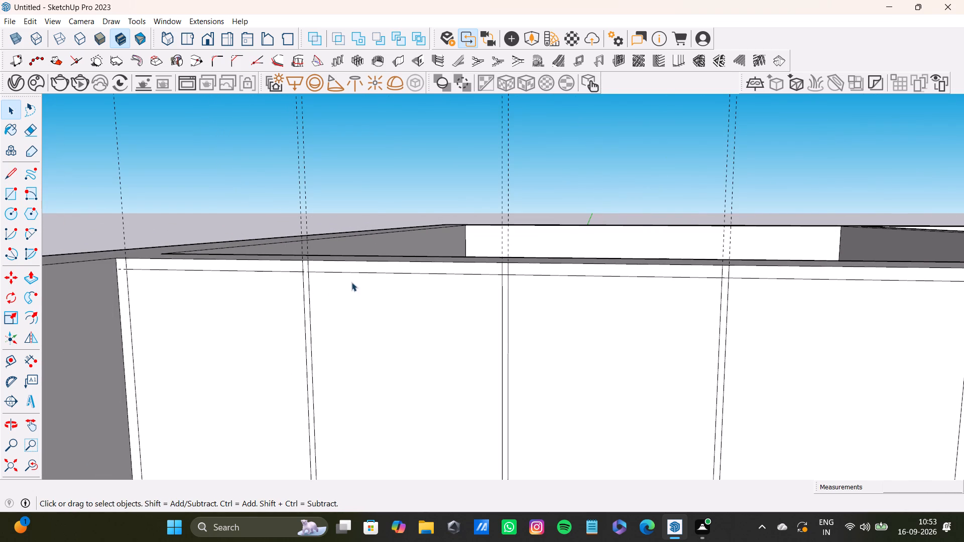
scroll(354, 281, "down", 3, "shift")
middle_click_drag(437, 279, 267, 283, "shift")
scroll(268, 283, "up", 20, "shift")
scroll(268, 283, "up", 1, "shift")
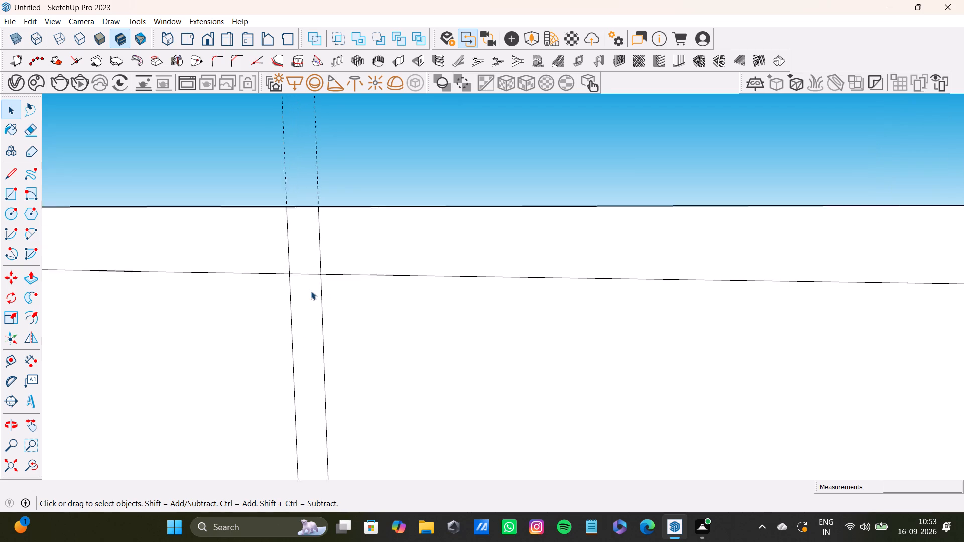
left_click(310, 270)
key("Delete")
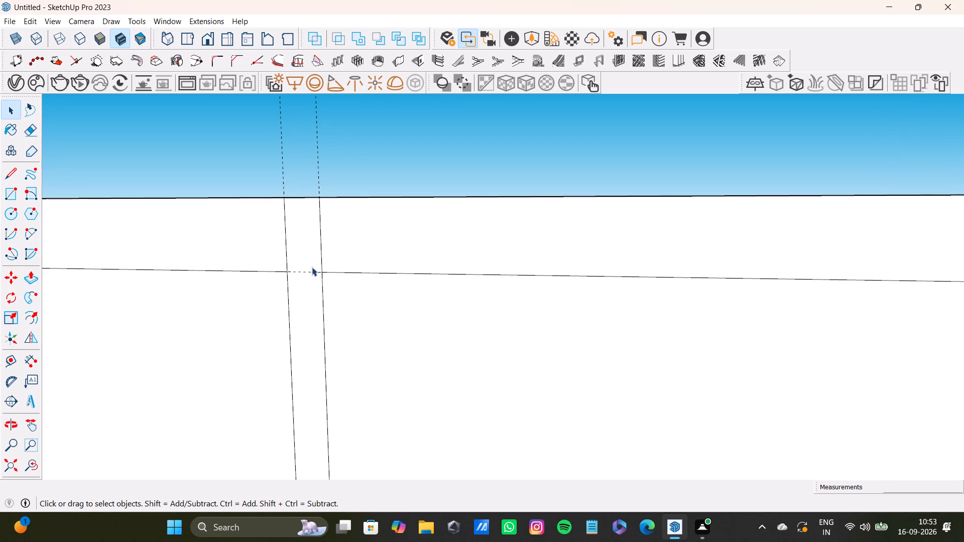
scroll(318, 255, "down", 12)
middle_click_drag(562, 306, 339, 359, "shift")
scroll(610, 326, "up", 9)
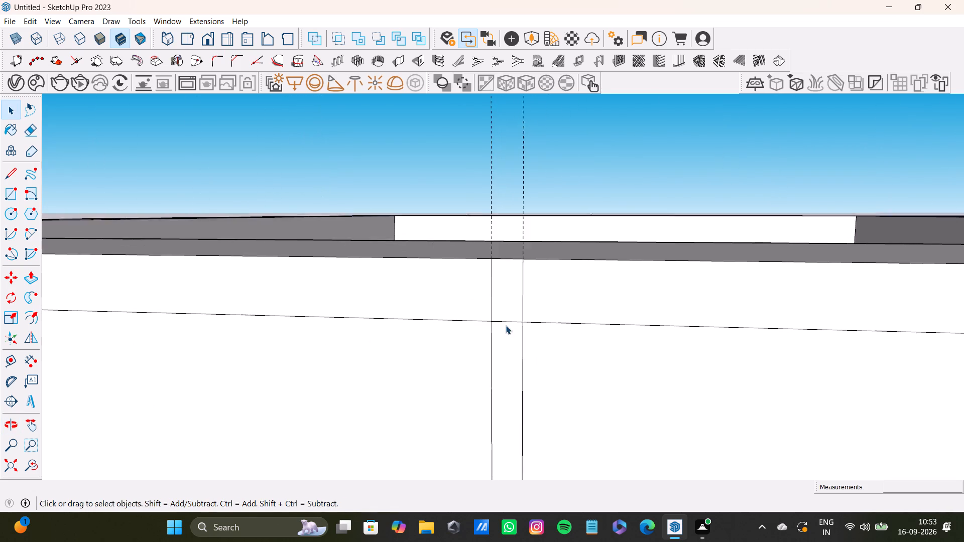
left_click(514, 313)
left_click(517, 320)
key("Delete")
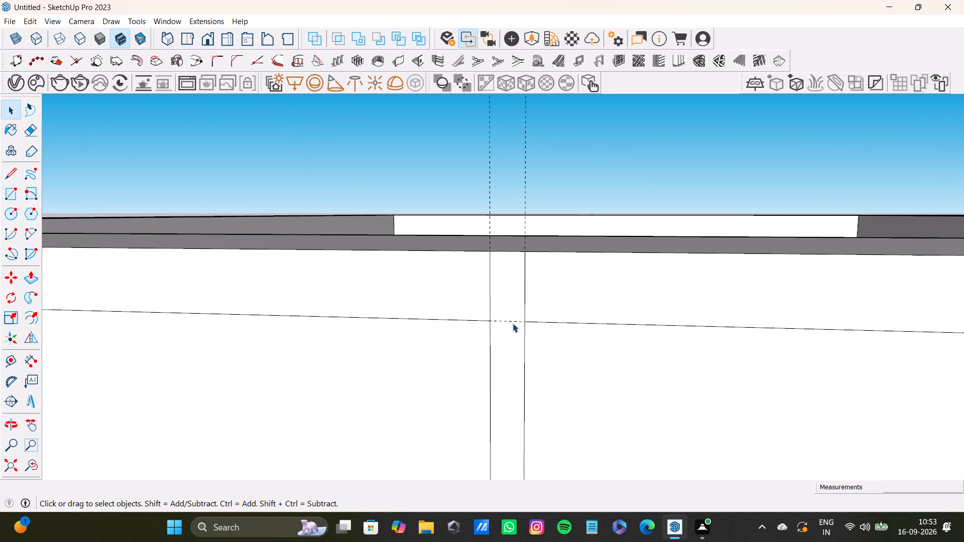
Delete the short vertical pieces above the new horizontal line at the leftmost upper bay's outer edge and the first gap.
scroll(457, 324, "down", 17)
scroll(446, 376, "down", 4, "shift")
middle_click_drag(445, 376, 638, 281, "shift")
scroll(198, 249, "up", 15)
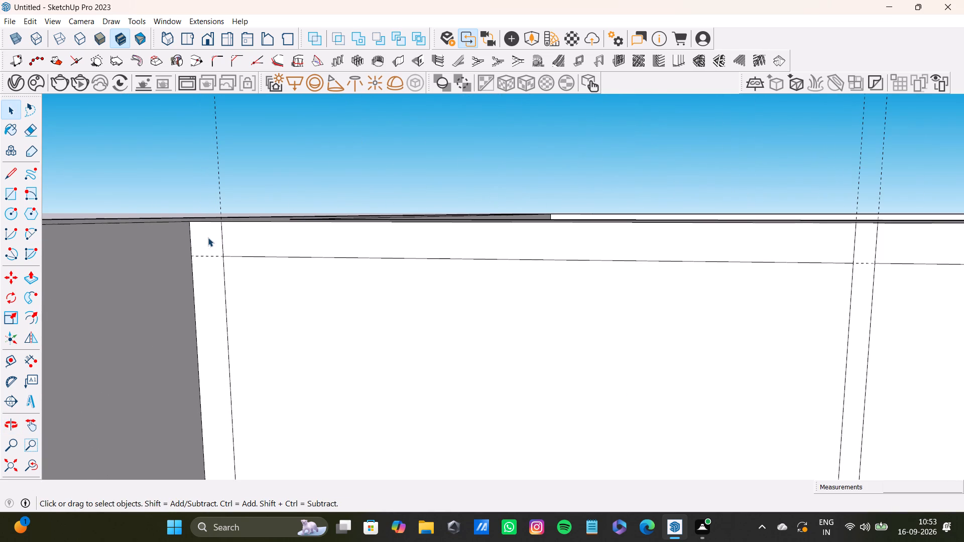
left_click(223, 249)
key("Delete")
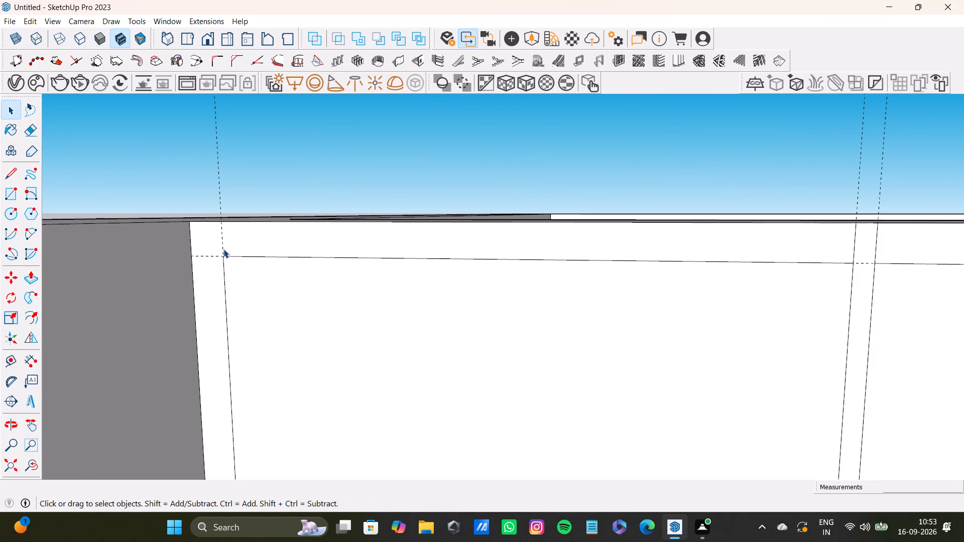
left_click(857, 234)
key("Delete")
left_click(873, 251)
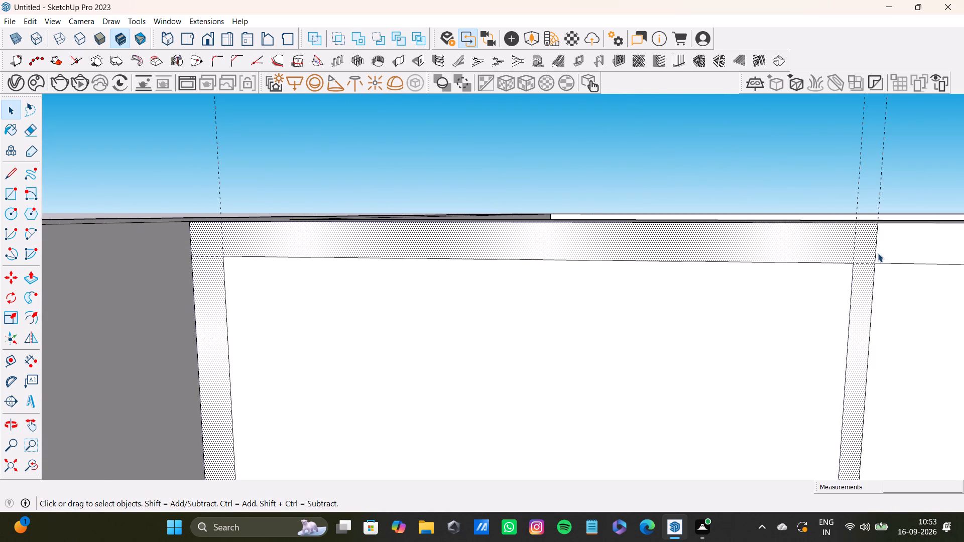
left_click(875, 254)
key("Delete")
Delete the two short vertical pieces above the horizontal line at the second gap between the upper bays.
scroll(872, 258, "down", 12)
middle_click_drag(866, 260, 769, 239, "shift")
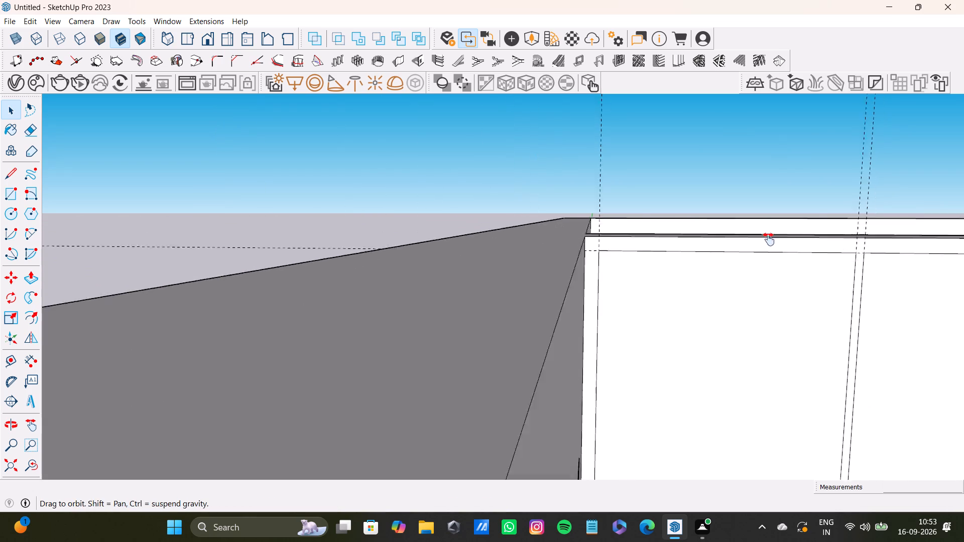
middle_click_drag(769, 239, 442, 233, "shift")
scroll(713, 262, "up", 10)
left_click(708, 220)
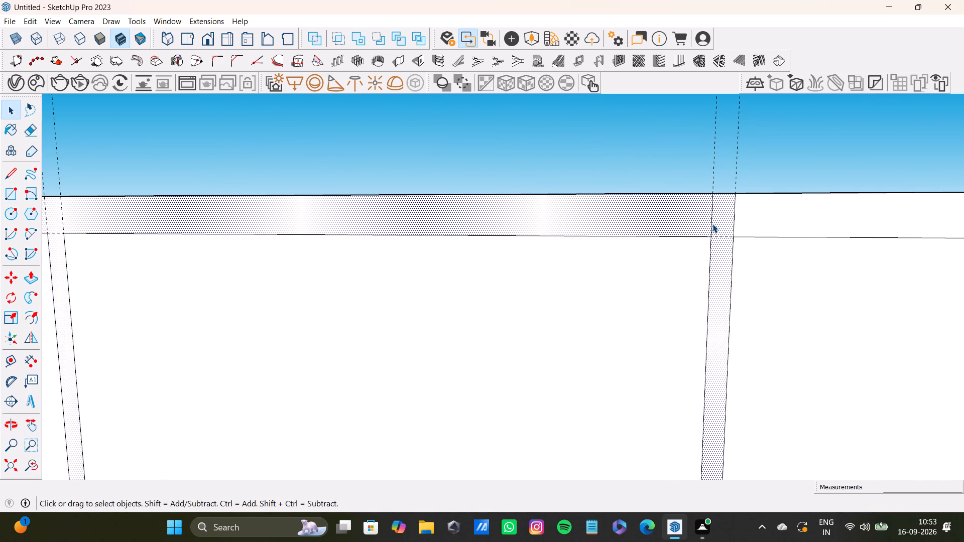
left_click(712, 224)
key("Delete")
left_click(733, 231)
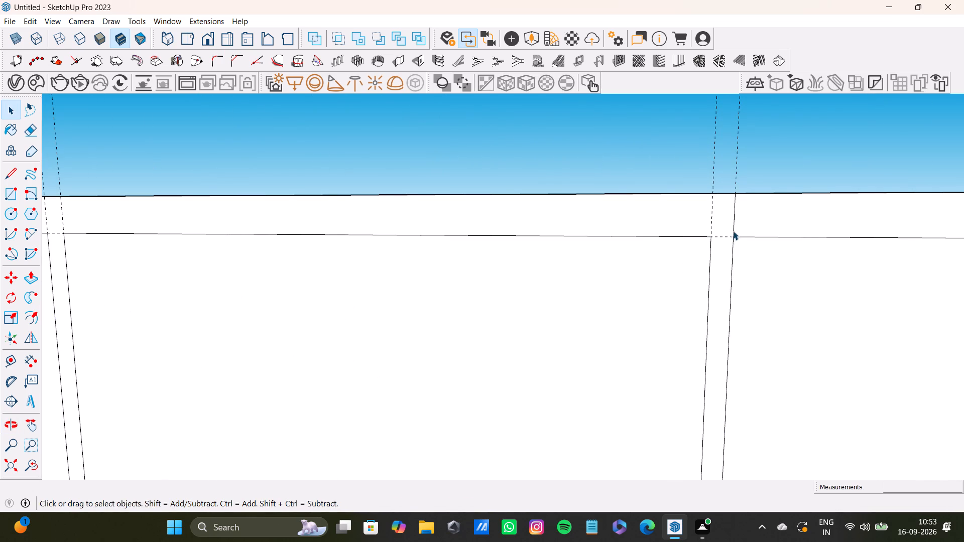
key("Delete")
Delete the short vertical pieces above the horizontal line at the third gap and the rightmost upper bay's outer edge.
scroll(726, 231, "down", 13)
scroll(813, 245, "down", 2)
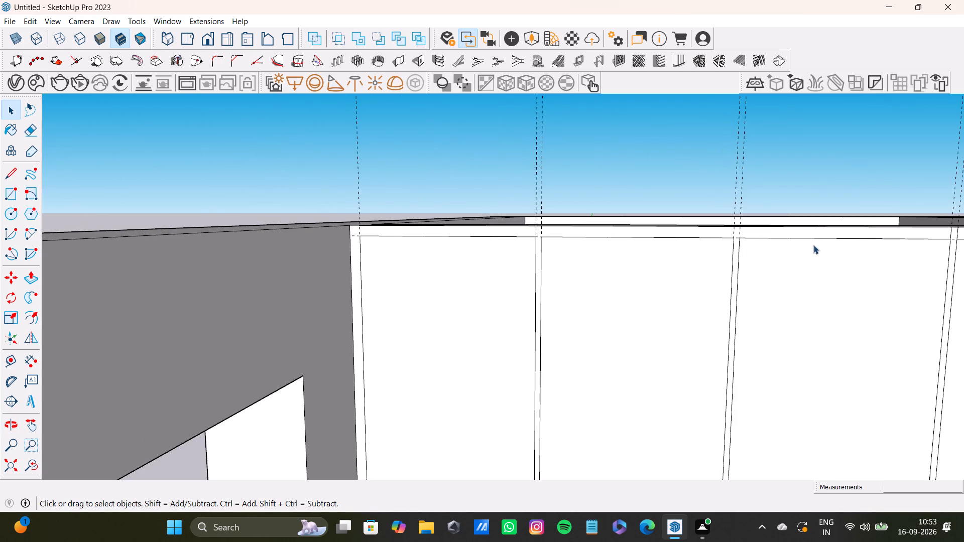
middle_click_drag(813, 245, 549, 280)
scroll(668, 281, "up", 13, "shift")
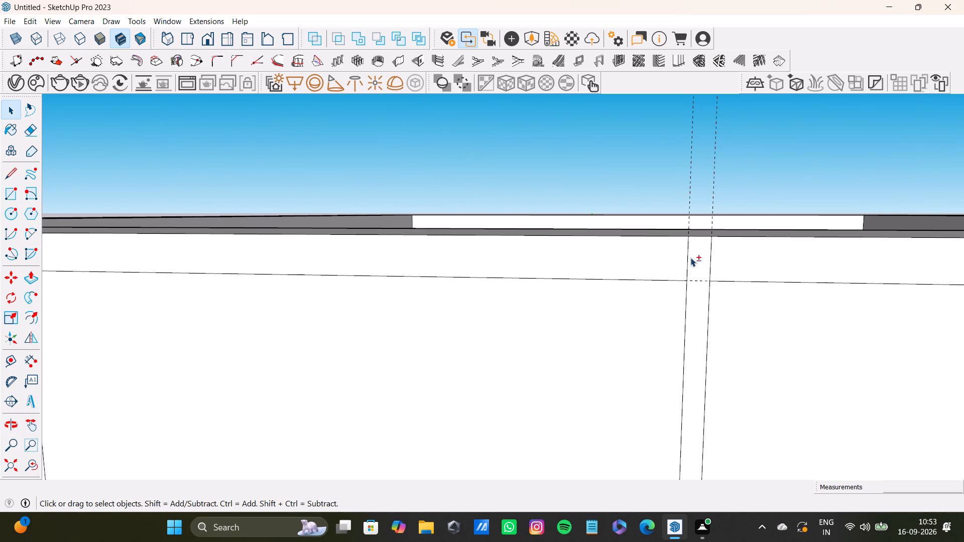
left_click(688, 262)
key("Delete")
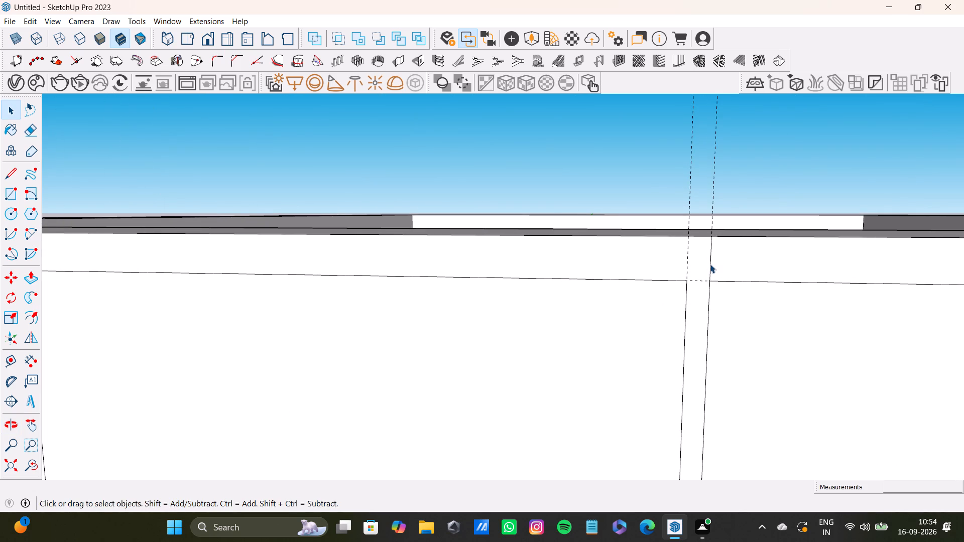
left_click(710, 264)
key("Delete")
scroll(710, 265, "down", 13)
middle_click_drag(721, 269, 519, 283, "shift")
scroll(720, 278, "up", 2)
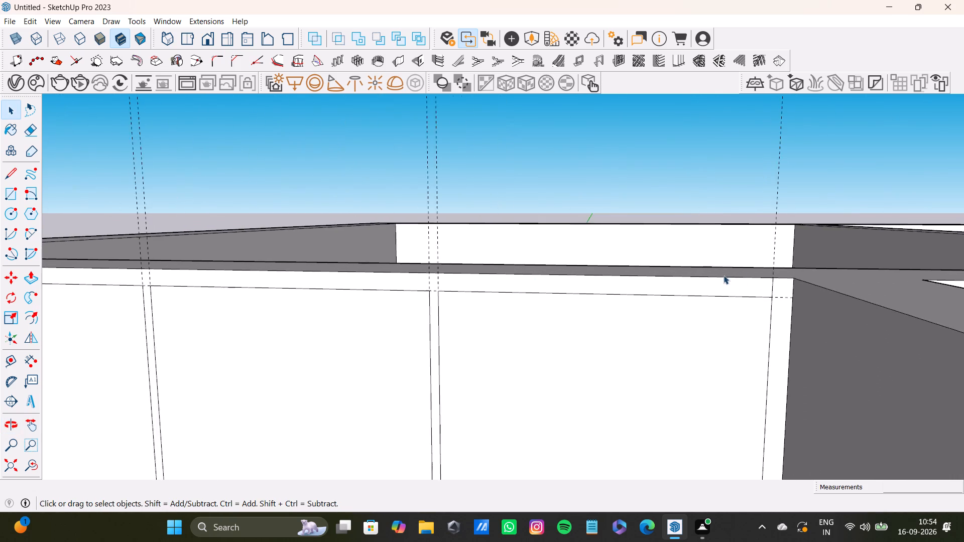
scroll(724, 275, "up", 12)
left_click(769, 297)
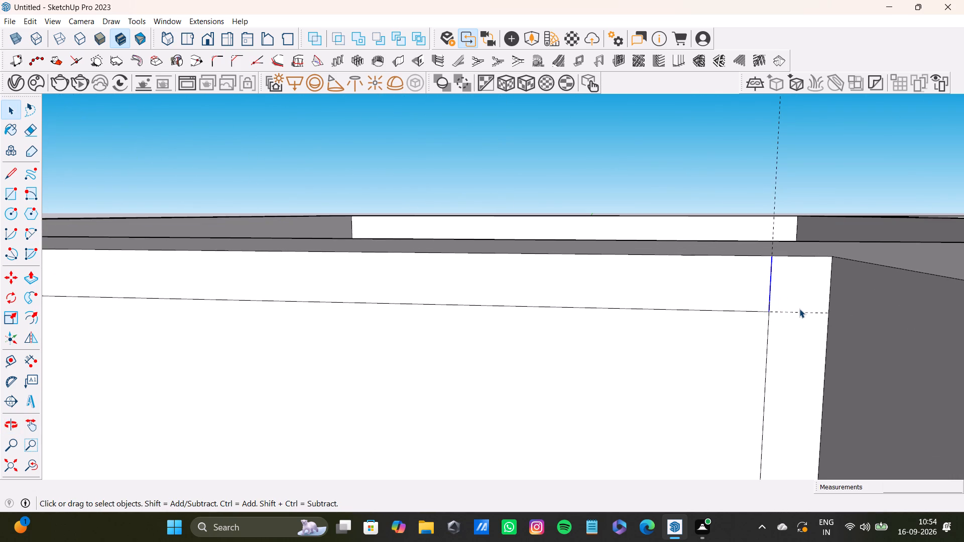
key("Delete")
Push/Pull the two leftmost upper bays out from the wall into boxes of matching depth.
scroll(0, 269, "down", 6)
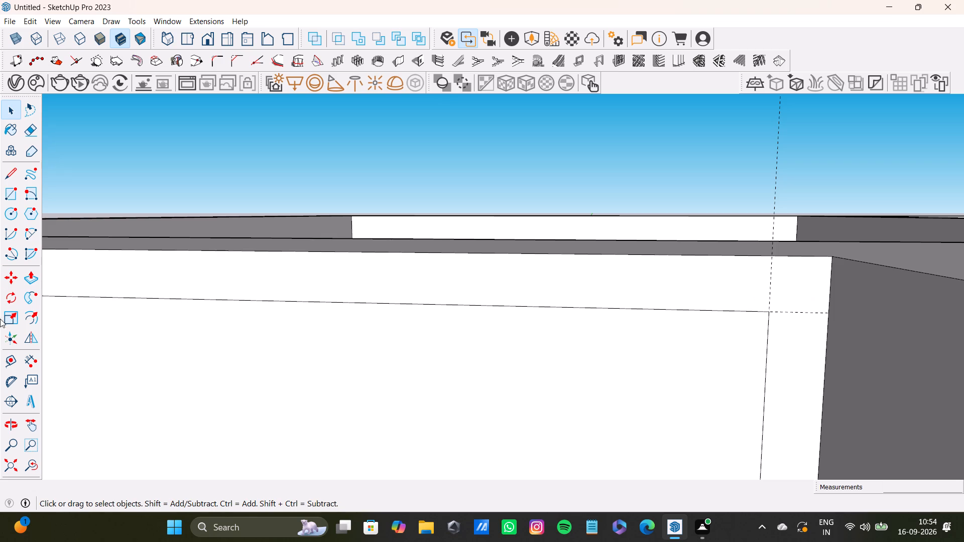
scroll(0, 319, "down", 11)
scroll(206, 257, "down", 8)
middle_click_drag(184, 326, 589, 257, "shift")
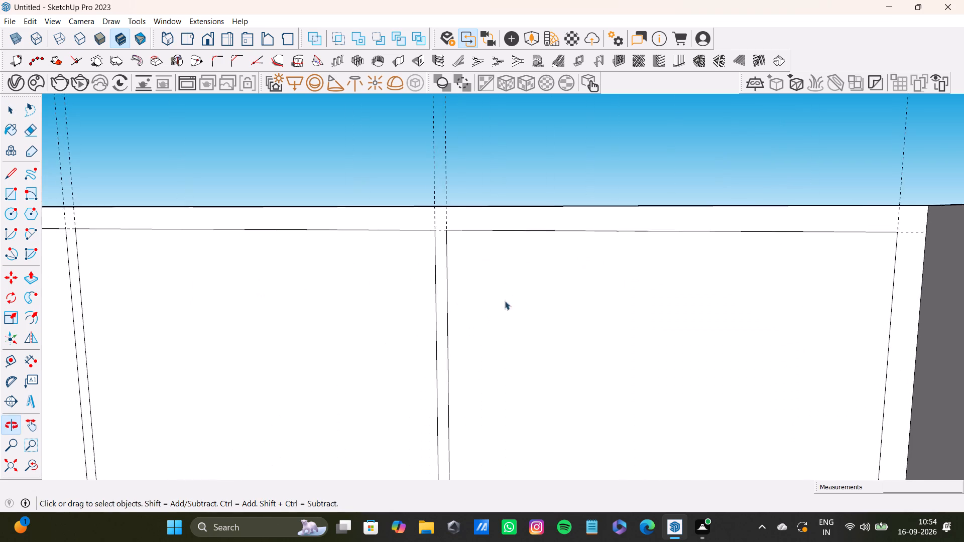
scroll(486, 316, "down", 7)
middle_click_drag(466, 329, 598, 239)
middle_click_drag(378, 240, 537, 285)
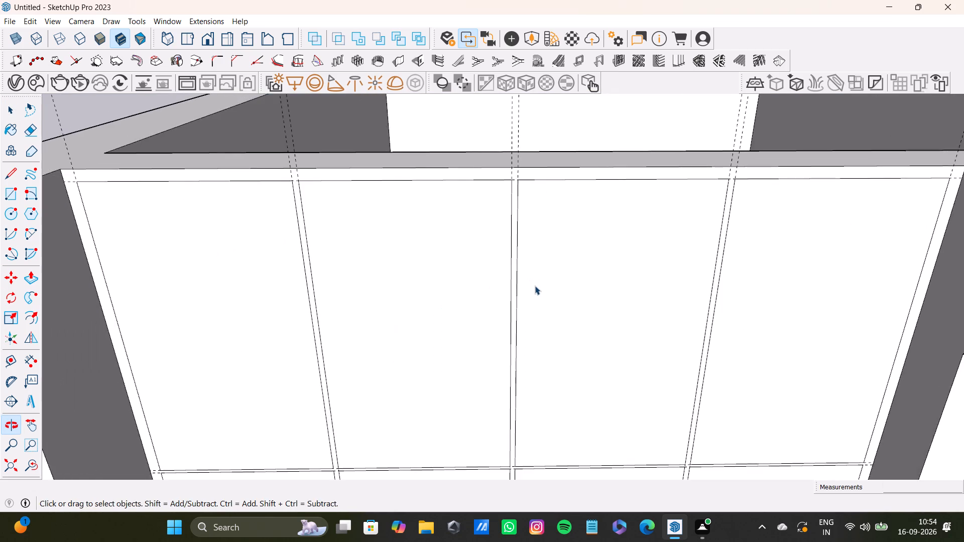
scroll(533, 291, "down", 5)
middle_click_drag(531, 308, 531, 247)
scroll(394, 380, "up", 7)
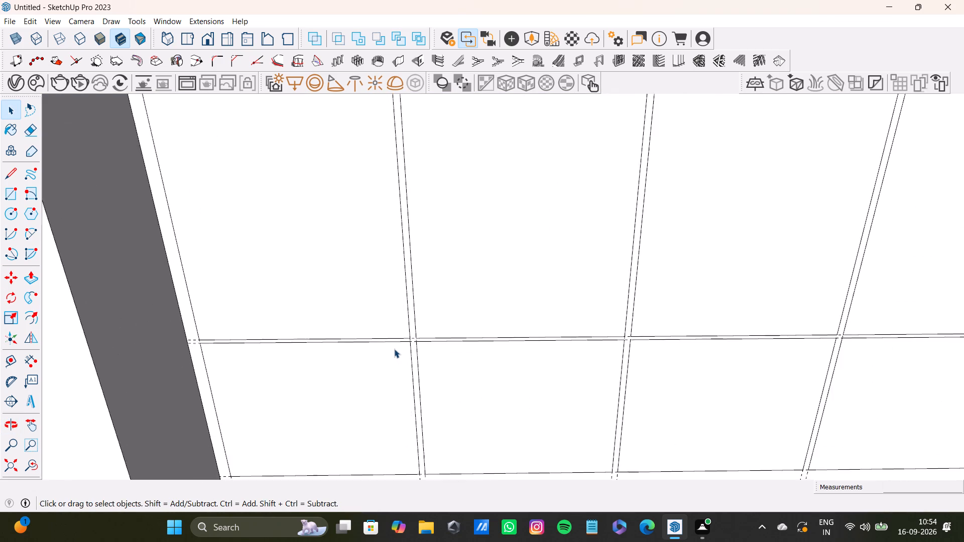
scroll(394, 349, "up", 3)
scroll(394, 347, "down", 8)
left_click(319, 269)
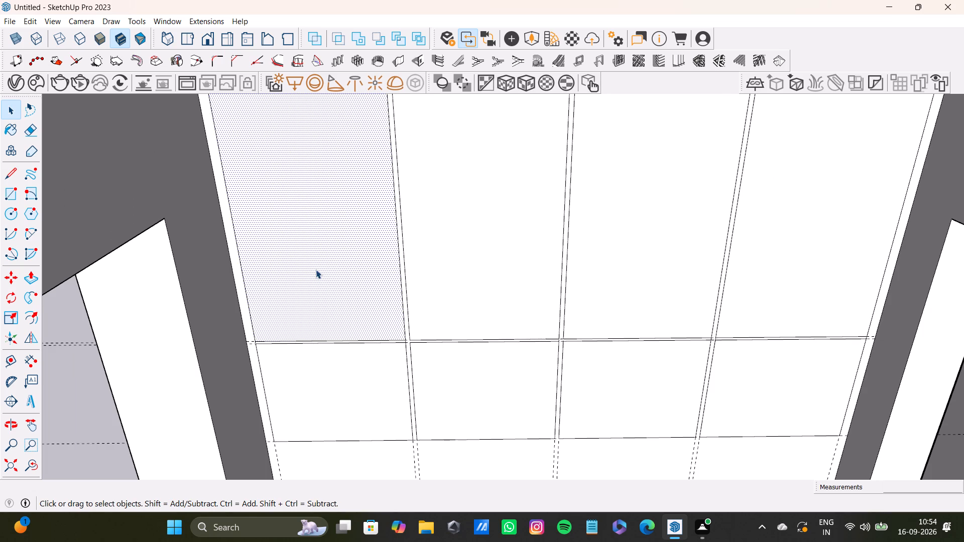
key("p")
left_click_drag(316, 269, 266, 289)
key("space")
left_click(420, 239)
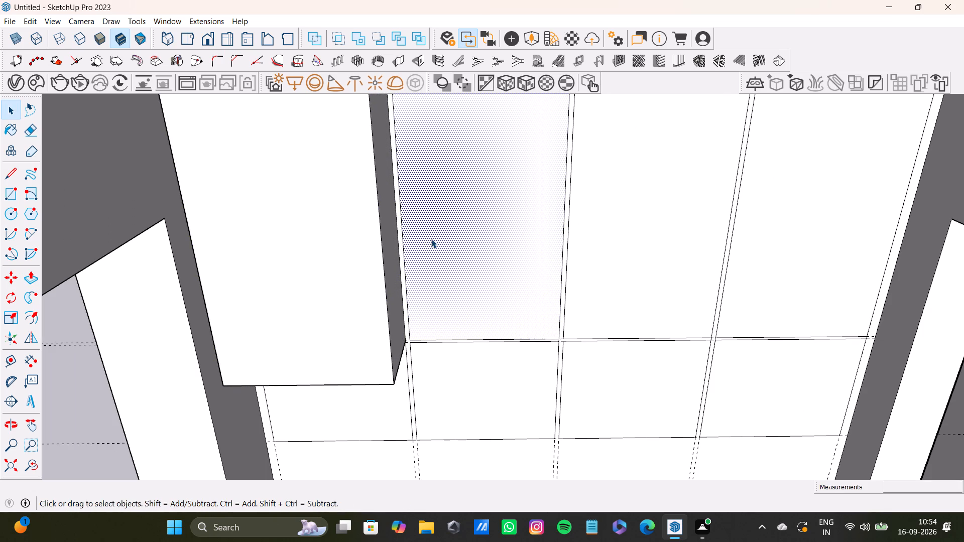
key("p")
left_click_drag(431, 239, 367, 247)
scroll(402, 246, "down", 9)
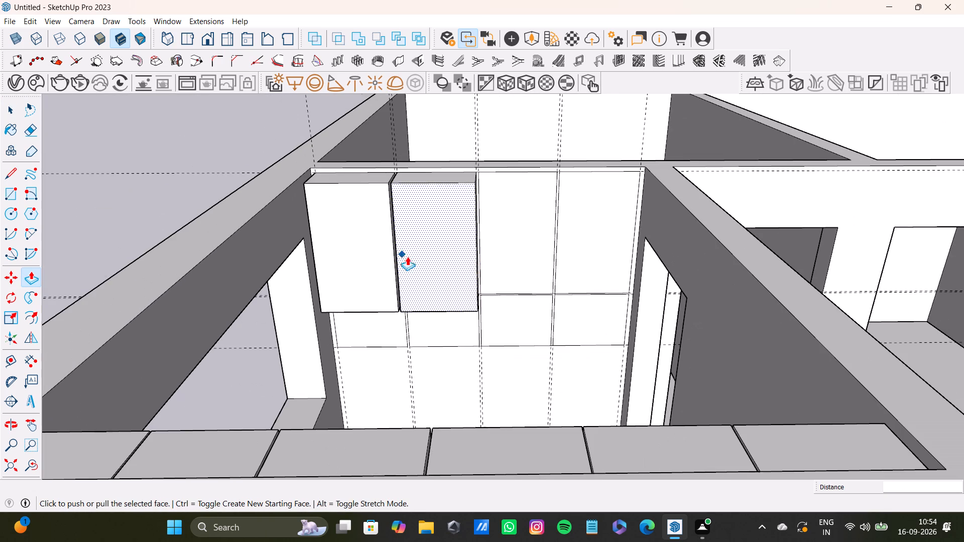
Push/Pull the two rightmost upper bays out from the wall by about 9 1/16", in line with the first two boxes.
key("space")
left_click(501, 249)
key("p")
left_click_drag(501, 249, 448, 252)
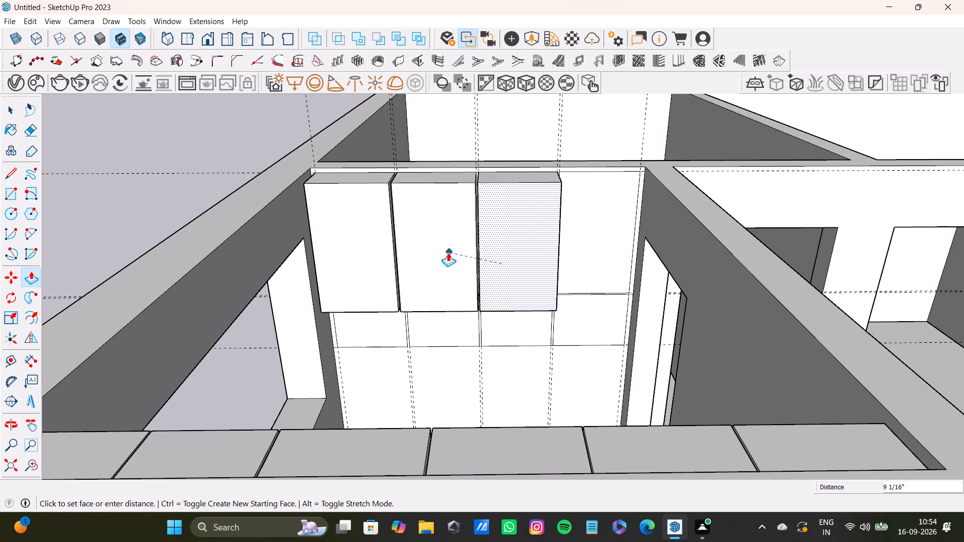
left_click_drag(448, 252, 445, 252)
key("space")
left_click(587, 226)
key("p")
left_click_drag(587, 226, 532, 237)
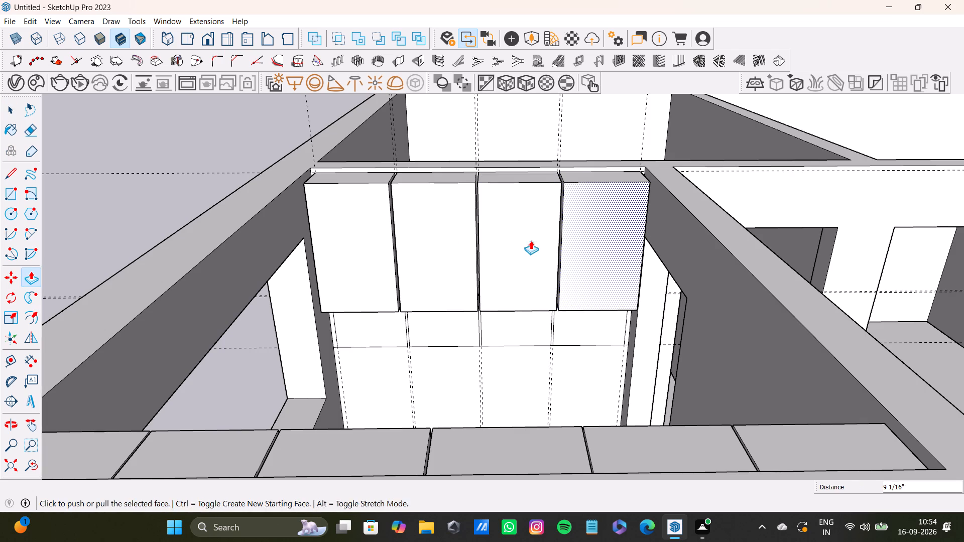
key("space")
Narrow the first gap by pulling the second upper box's side face about 5/16" toward the first box.
scroll(384, 155, "up", 13)
middle_click_drag(404, 214, 524, 298)
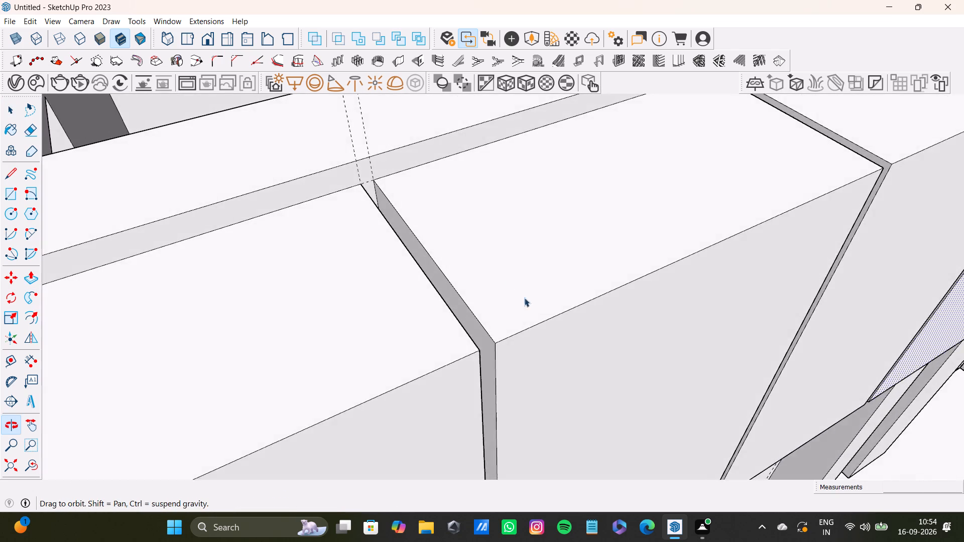
middle_click_drag(524, 298, 529, 306)
scroll(413, 190, "up", 10)
left_click(375, 189)
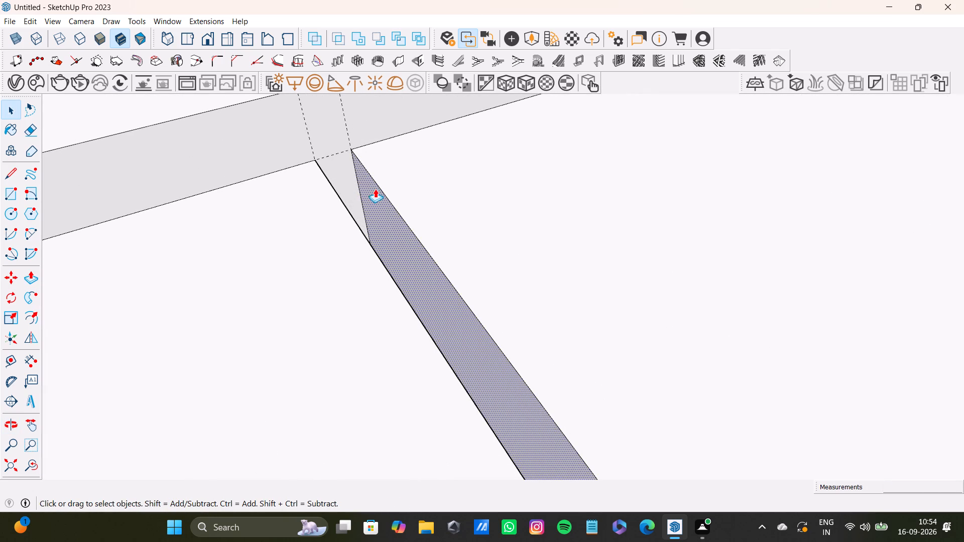
key("p")
left_click_drag(375, 189, 350, 194)
scroll(374, 204, "down", 10)
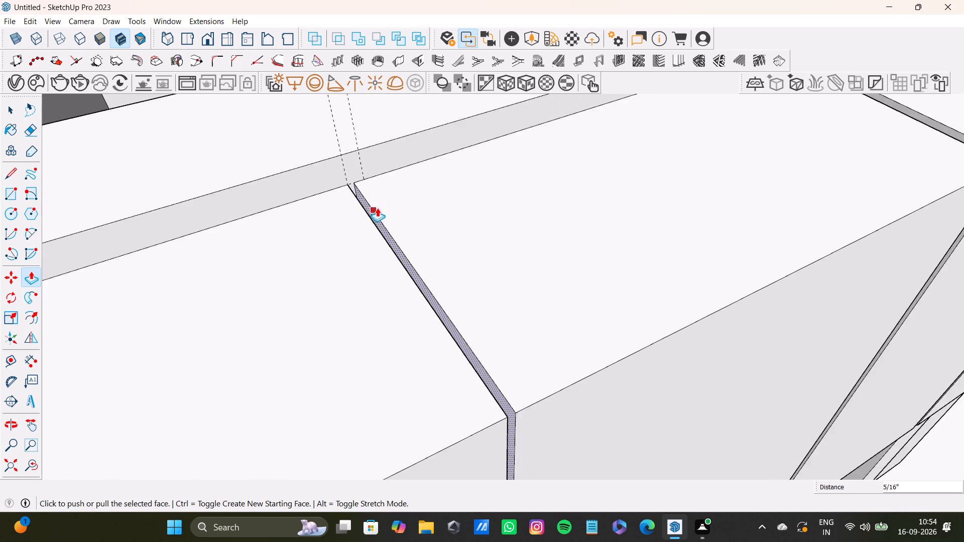
scroll(377, 208, "down", 3)
Narrow the second gap by pulling the third upper box's side face toward the second box in two small moves.
middle_click_drag(487, 158, 273, 314, "shift")
scroll(576, 228, "up", 7, "shift")
key("space")
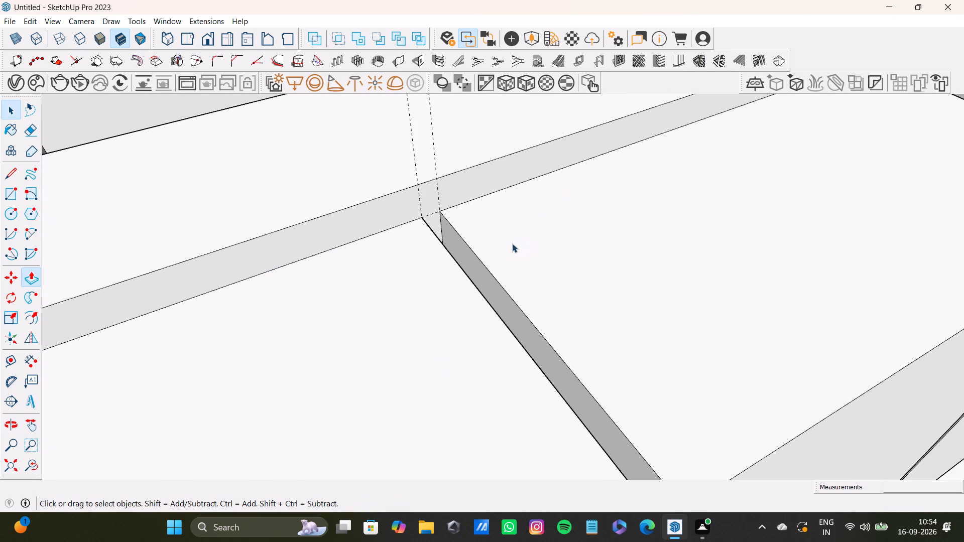
scroll(512, 243, "up", 3)
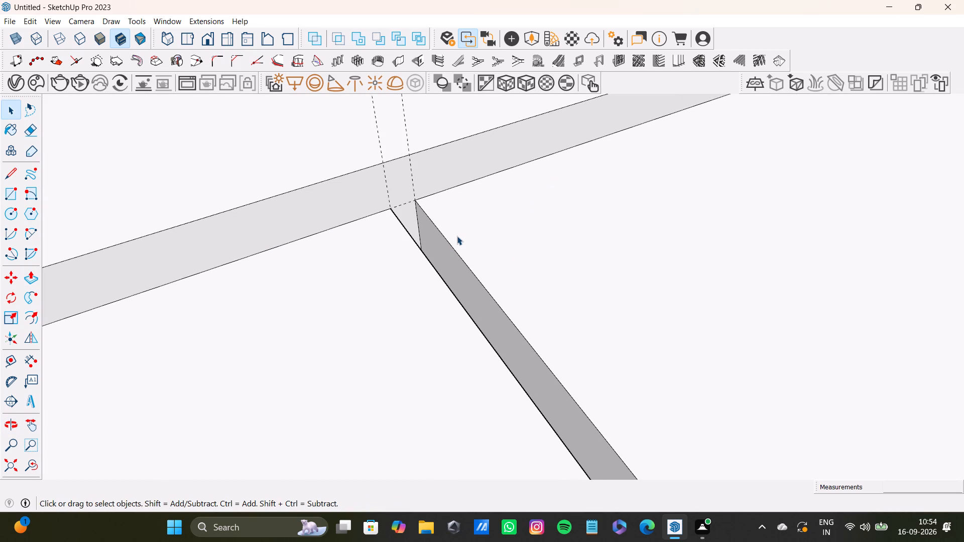
left_click(459, 290)
key("p")
left_click_drag(421, 218, 410, 221)
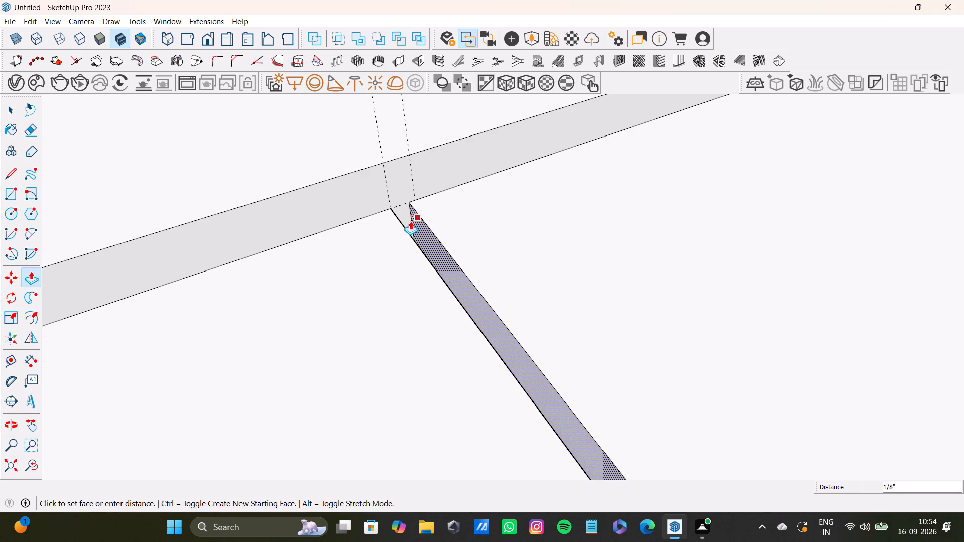
left_click_drag(410, 221, 411, 221)
scroll(470, 241, "down", 4)
scroll(441, 249, "up", 11)
left_click_drag(428, 208, 417, 214)
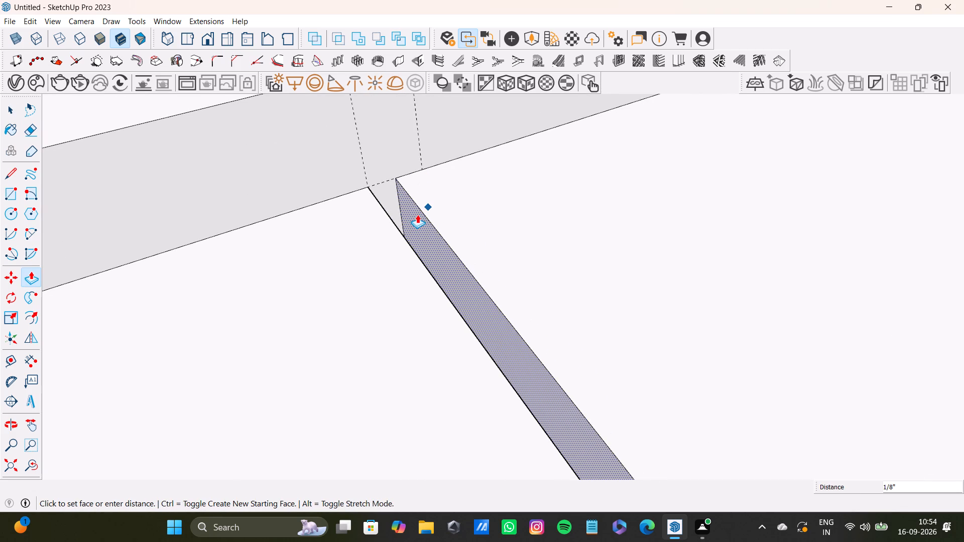
left_click_drag(417, 214, 413, 217)
scroll(411, 223, "down", 20)
scroll(411, 223, "down", 2)
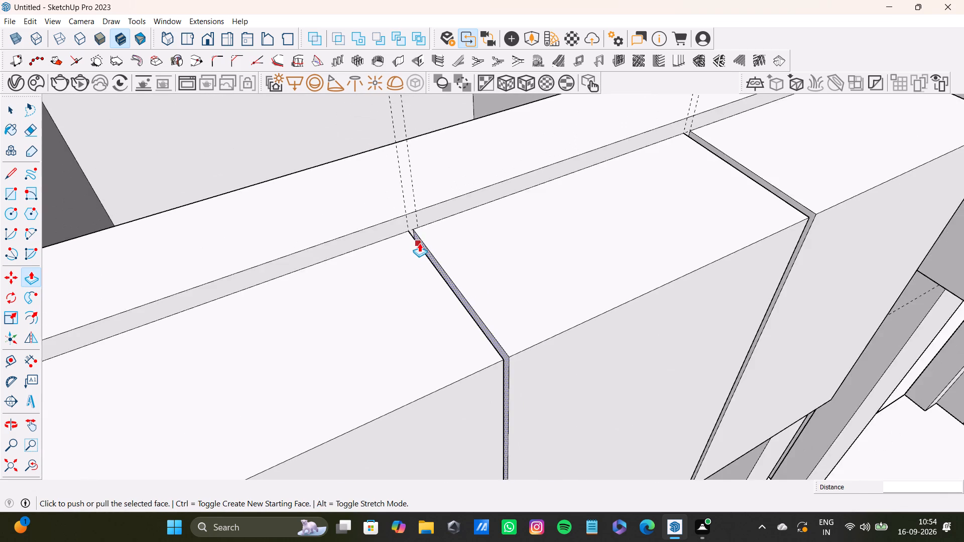
Narrow the third gap by pulling the fourth upper box's side face about 5/16" toward the third box.
scroll(419, 243, "down", 1)
middle_click_drag(535, 199, 401, 272, "shift")
scroll(506, 250, "up", 8)
key("space")
scroll(501, 236, "up", 2)
left_click(501, 236)
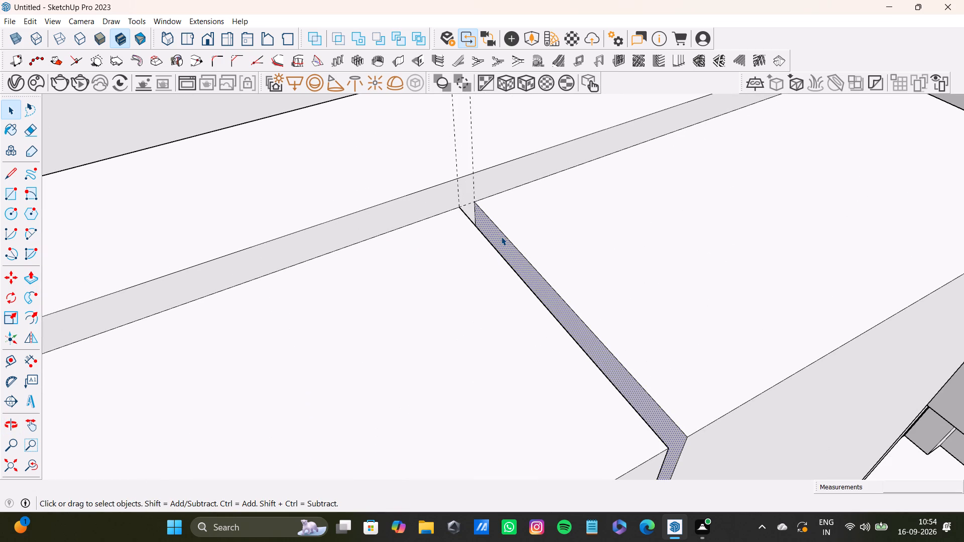
key("p")
scroll(498, 224, "up", 7)
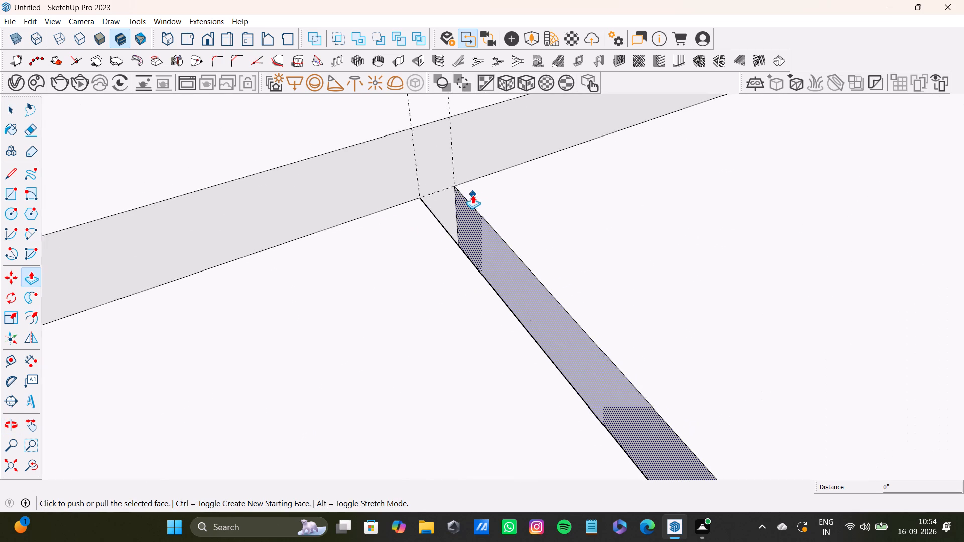
scroll(472, 195, "up", 6)
left_click_drag(472, 210, 435, 219)
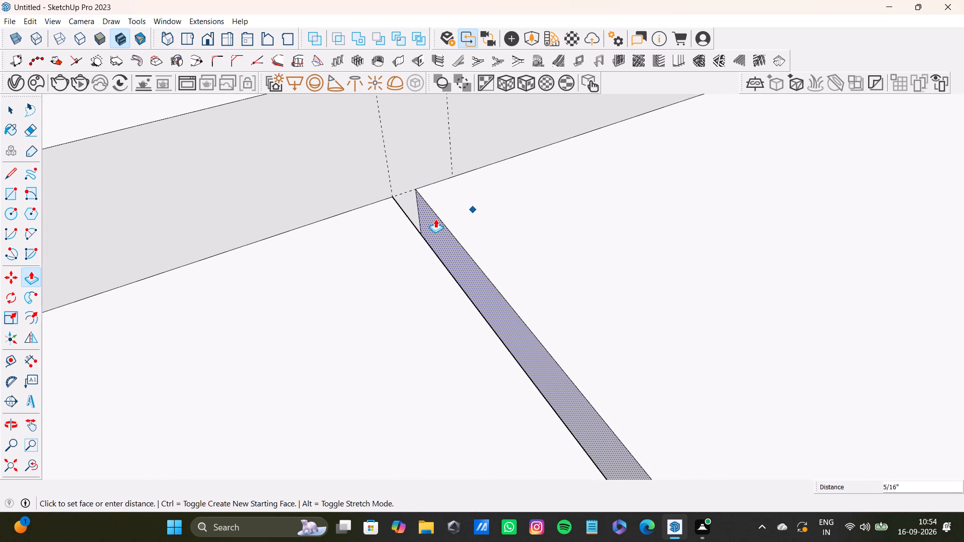
left_click_drag(435, 219, 435, 219)
scroll(434, 226, "down", 15)
key("space")
Push/Pull the first lower bay at the window end, directly below the upper boxes, out from the wall by about 6 3/8".
scroll(425, 238, "down", 8)
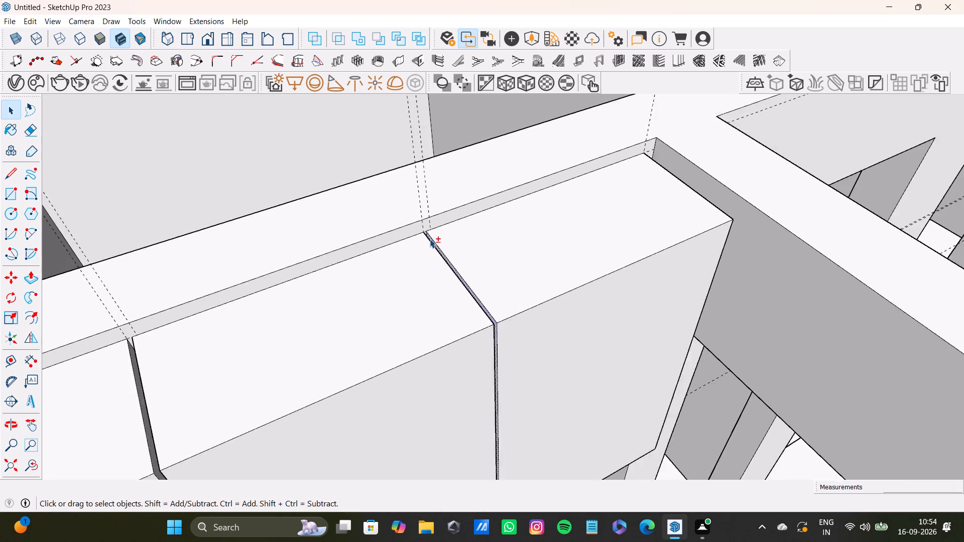
scroll(430, 239, "down", 1)
middle_click_drag(507, 235, 436, 285, "shift")
scroll(555, 257, "down", 9)
middle_click_drag(531, 283, 522, 129, "shift")
scroll(390, 283, "up", 2)
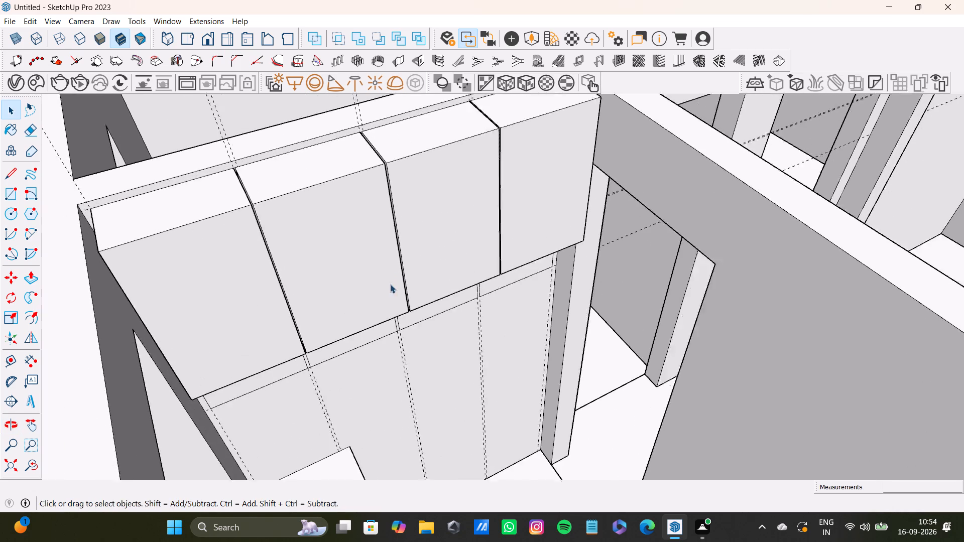
scroll(390, 284, "up", 2)
middle_click_drag(425, 312, 336, 180)
scroll(306, 312, "up", 6)
middle_click_drag(244, 287, 250, 229)
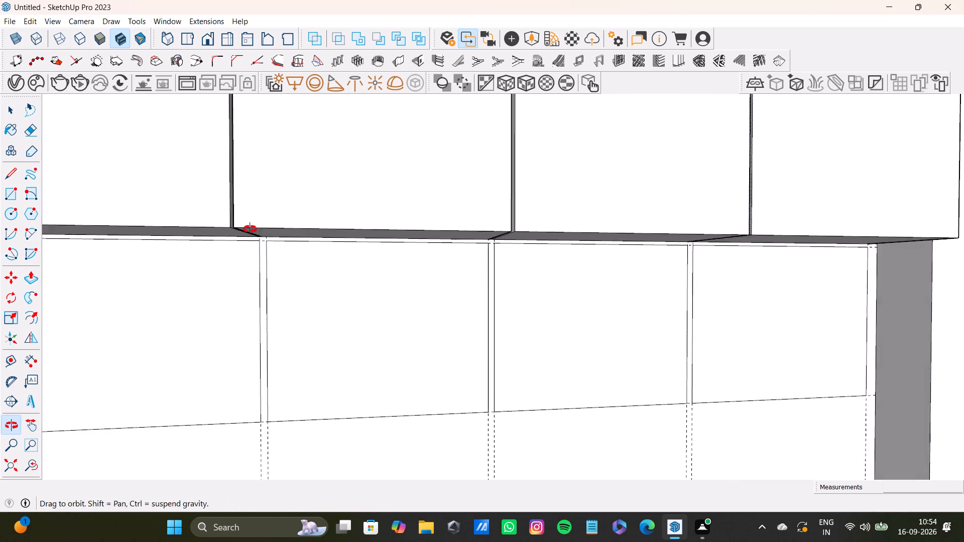
middle_click_drag(250, 229, 219, 228)
left_click(217, 311)
key("p")
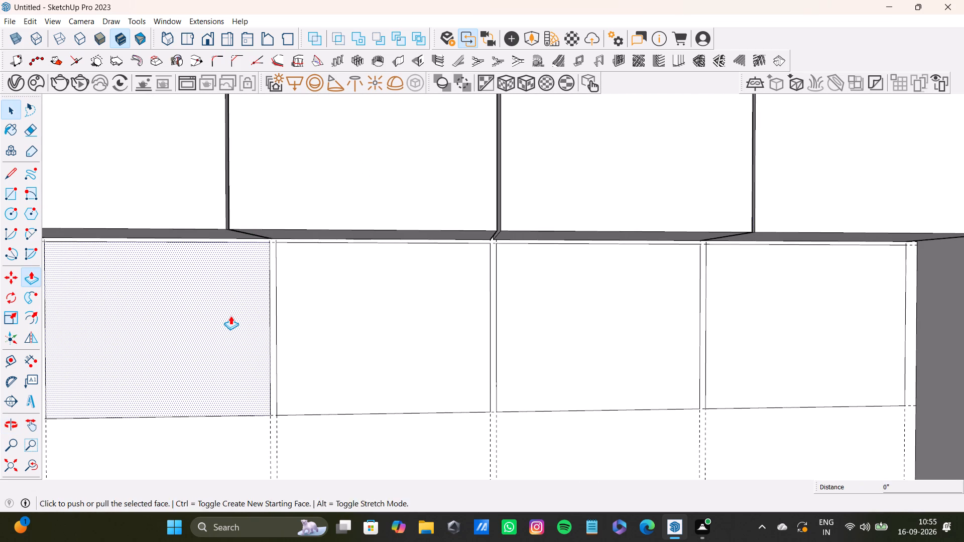
left_click_drag(230, 316, 194, 292)
scroll(225, 303, "down", 8)
middle_click_drag(221, 306, 219, 309)
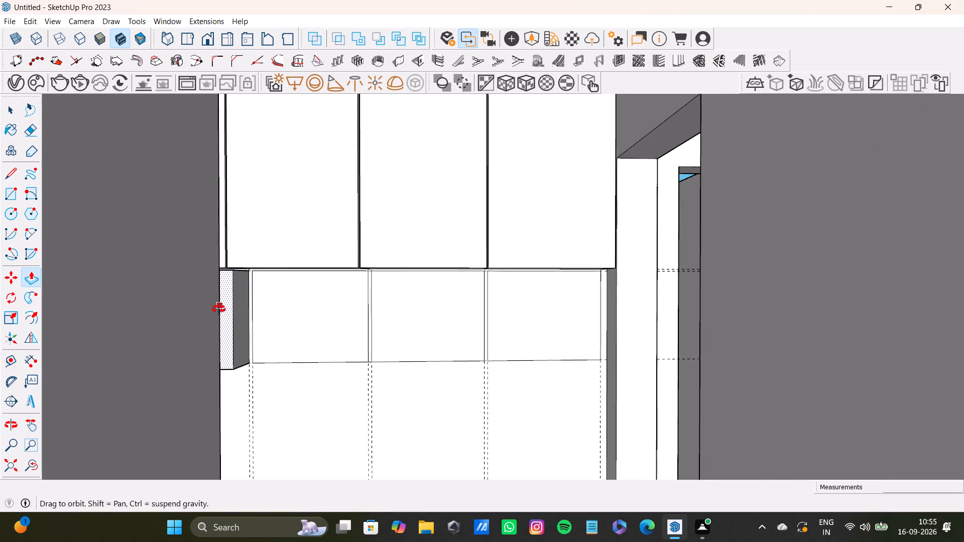
middle_click_drag(219, 309, 191, 402)
middle_click_drag(244, 263, 252, 415, "shift")
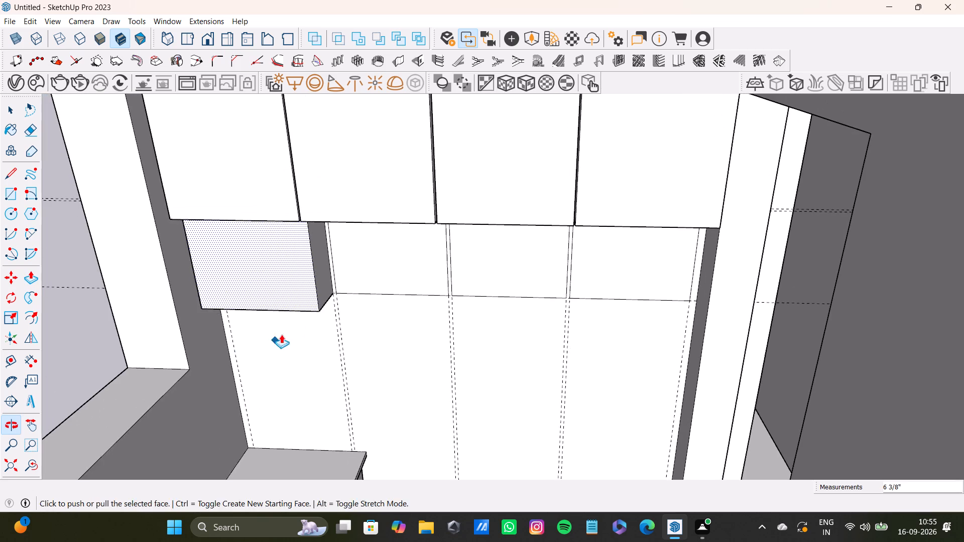
middle_click_drag(293, 321, 285, 373)
key("space")
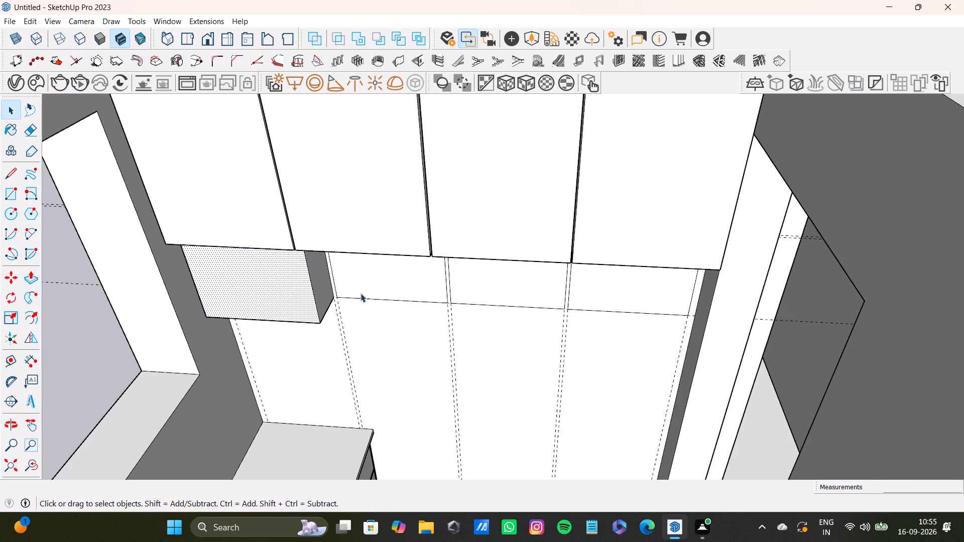
Push/Pull the second, third and fourth lower bays out from the wall by about 6 3/8", flush with the first lower box.
left_click(369, 284)
key("p")
left_click_drag(381, 276, 321, 281)
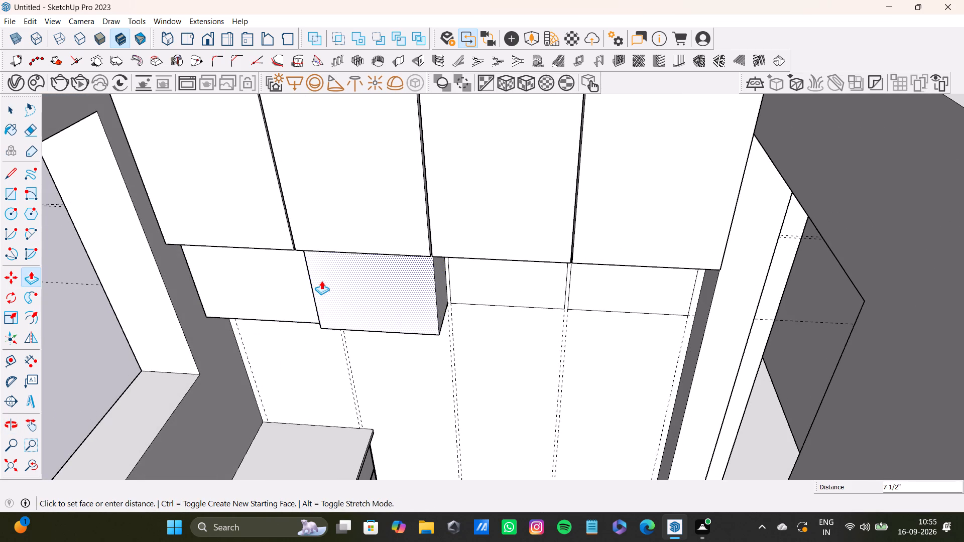
left_click_drag(321, 281, 289, 270)
key("space")
left_click(471, 281)
key("p")
left_click_drag(472, 281, 415, 279)
key("space")
left_click(580, 281)
key("p")
left_click_drag(580, 281, 545, 287)
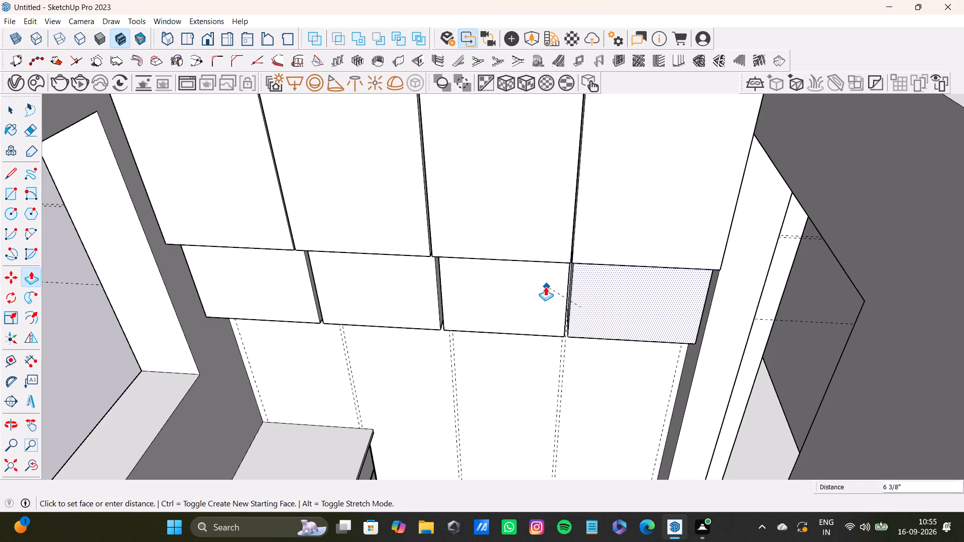
left_click_drag(545, 287, 543, 287)
Narrow the first gap in the lower row by pulling the second box's side face about 1/4" toward the first box.
scroll(338, 299, "up", 10)
middle_click_drag(274, 273, 408, 236)
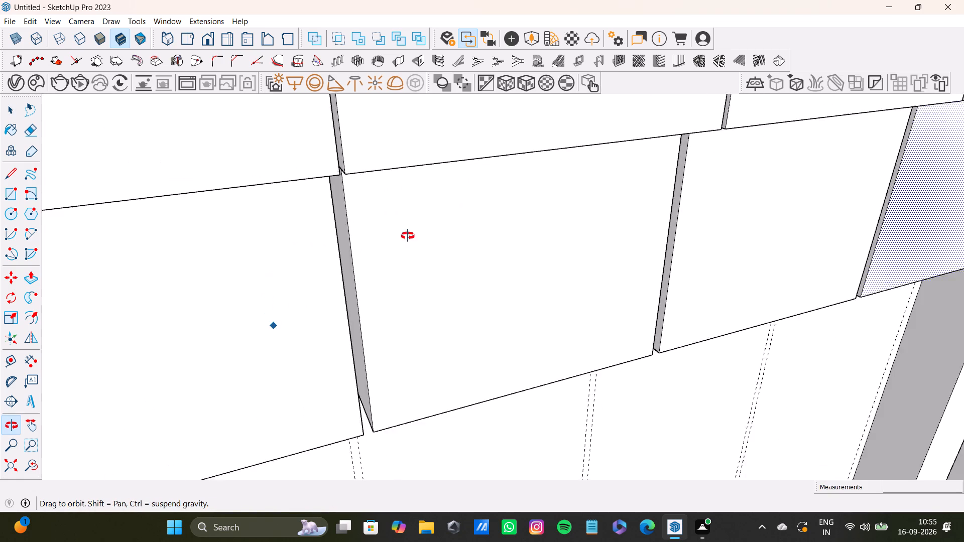
middle_click_drag(408, 236, 408, 235)
scroll(378, 240, "up", 9)
key("space")
left_click(335, 234)
left_click(329, 236)
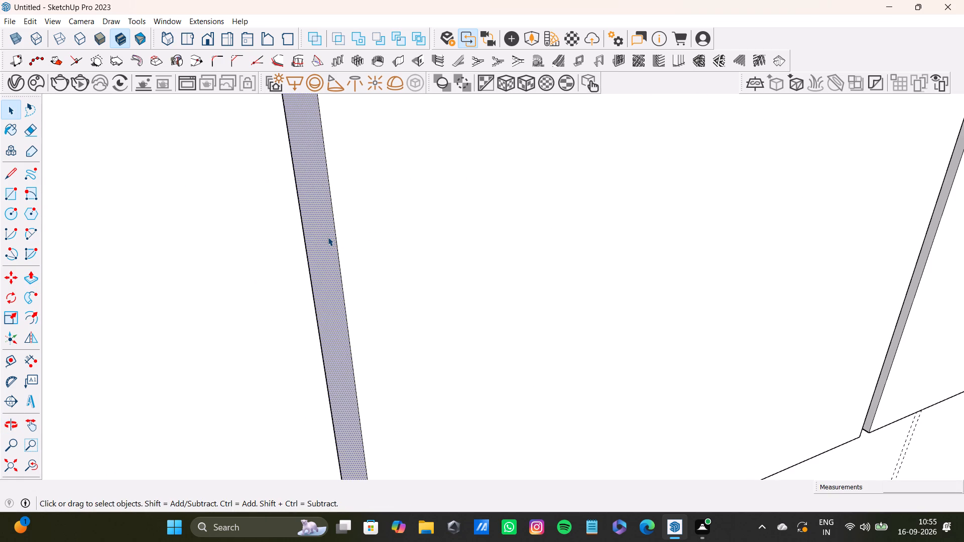
key("p")
left_click_drag(328, 237, 313, 241)
Narrow the second gap in the lower row by pulling the third box's side face about 1/4" toward the second box.
scroll(312, 242, "down", 13)
middle_click_drag(341, 235, 311, 257, "shift")
scroll(609, 222, "up", 2)
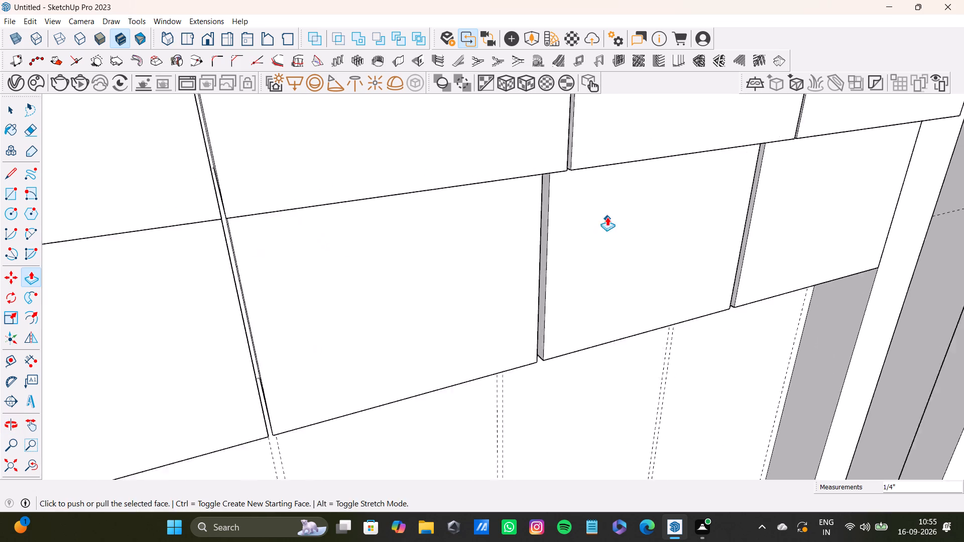
scroll(607, 217, "up", 9)
key("space")
left_click(504, 225)
key("p")
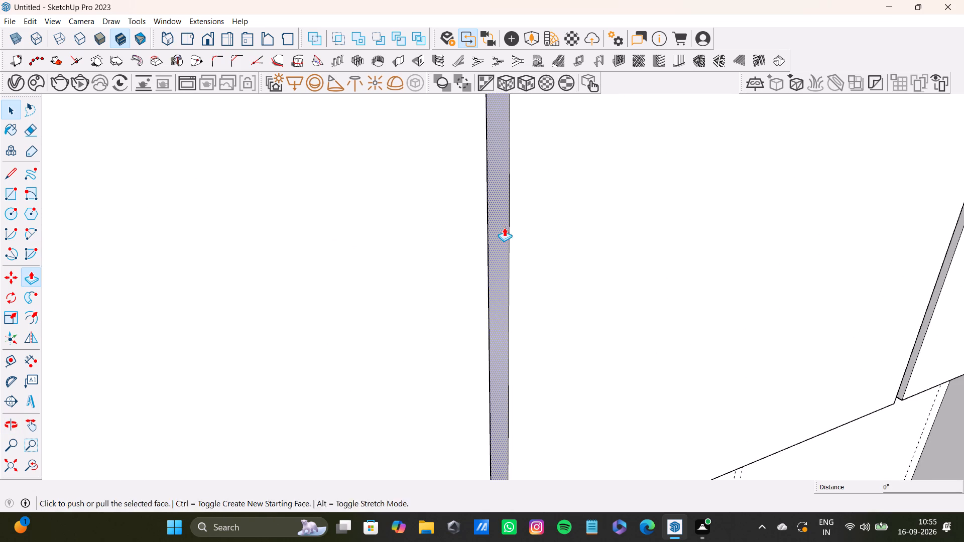
left_click_drag(504, 227, 493, 232)
Narrow the third gap in the lower row by pulling the fourth box's side face slightly toward the third box.
scroll(517, 243, "down", 8)
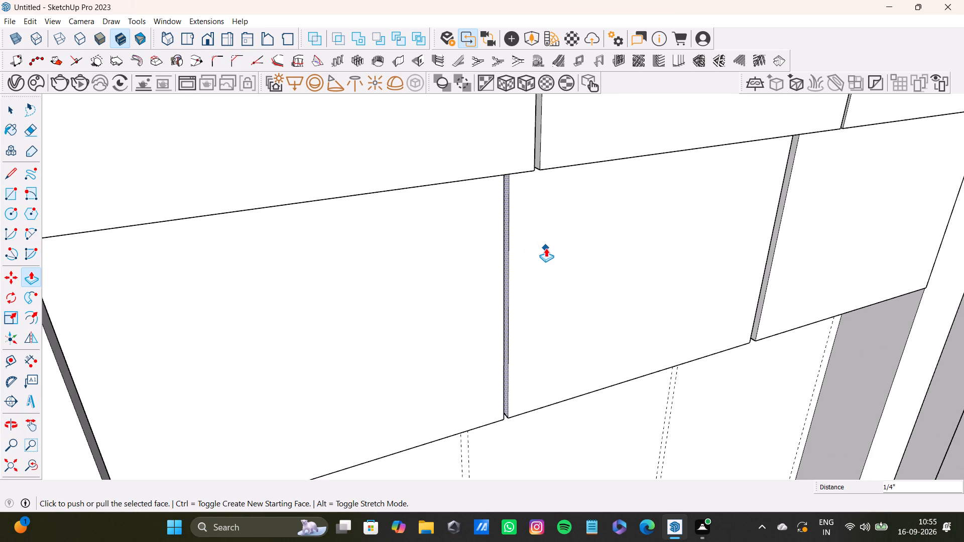
scroll(550, 245, "down", 4)
middle_click_drag(589, 241, 449, 238, "shift")
scroll(572, 236, "up", 2)
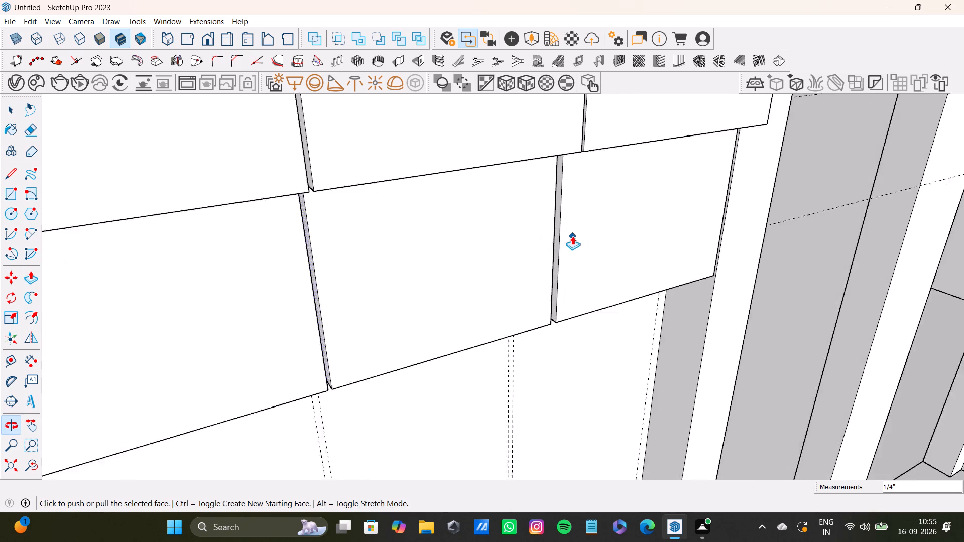
scroll(572, 236, "up", 6)
key("space")
left_click(553, 230)
key("p")
left_click_drag(553, 230, 550, 231)
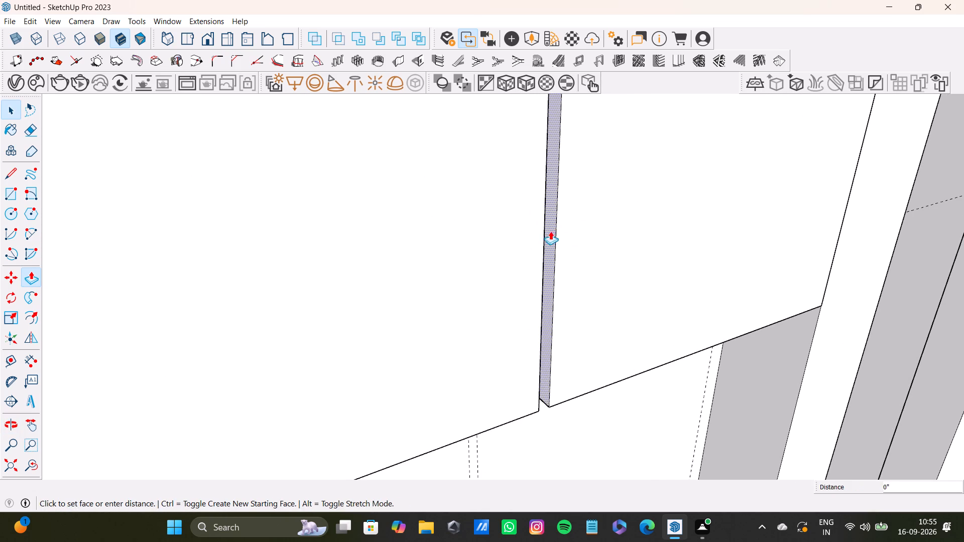
left_click_drag(550, 231, 546, 235)
key("space")
Examine the small room's opposing wall units from above and from several sides.
scroll(546, 236, "down", 9)
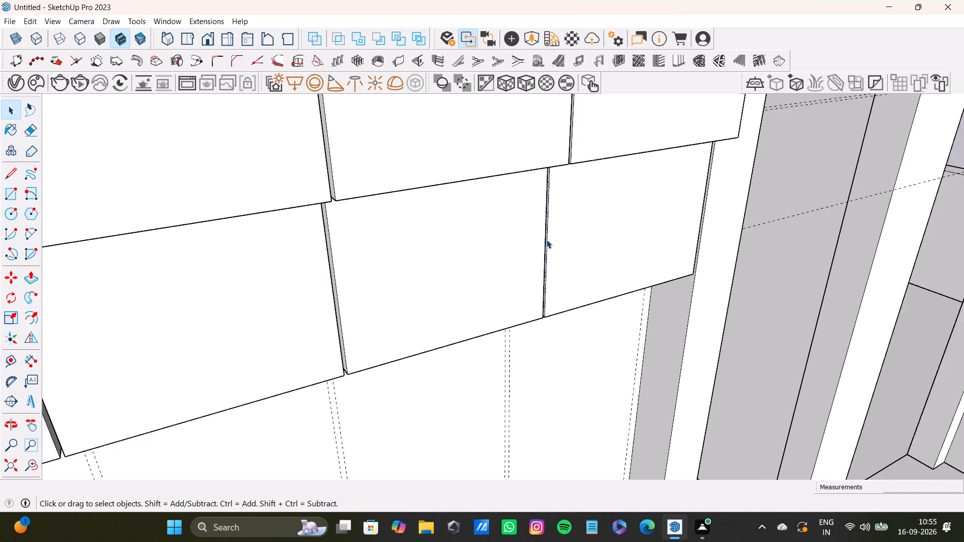
scroll(546, 239, "down", 10)
middle_click_drag(658, 228, 277, 284)
scroll(302, 275, "down", 5)
middle_click_drag(305, 275, 516, 331, "shift")
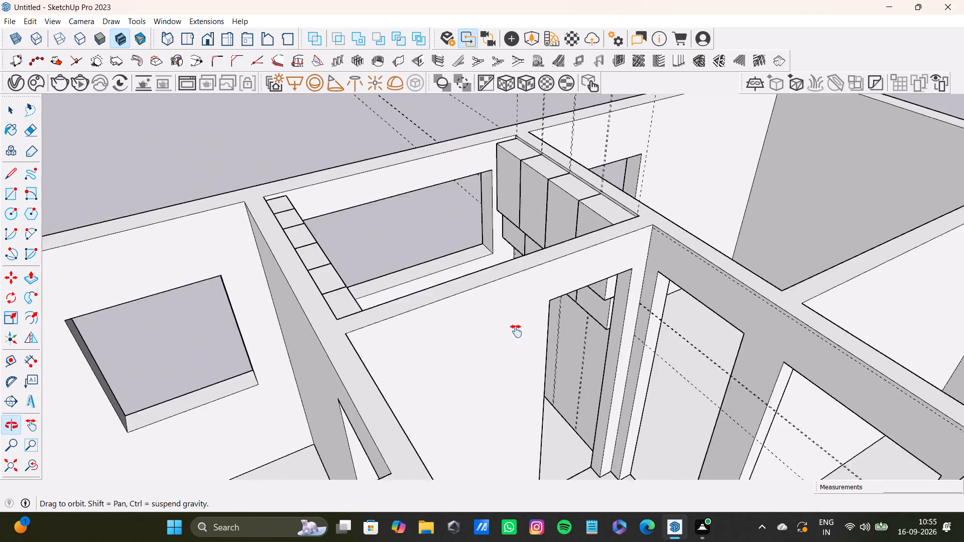
middle_click_drag(516, 331, 412, 257, "shift")
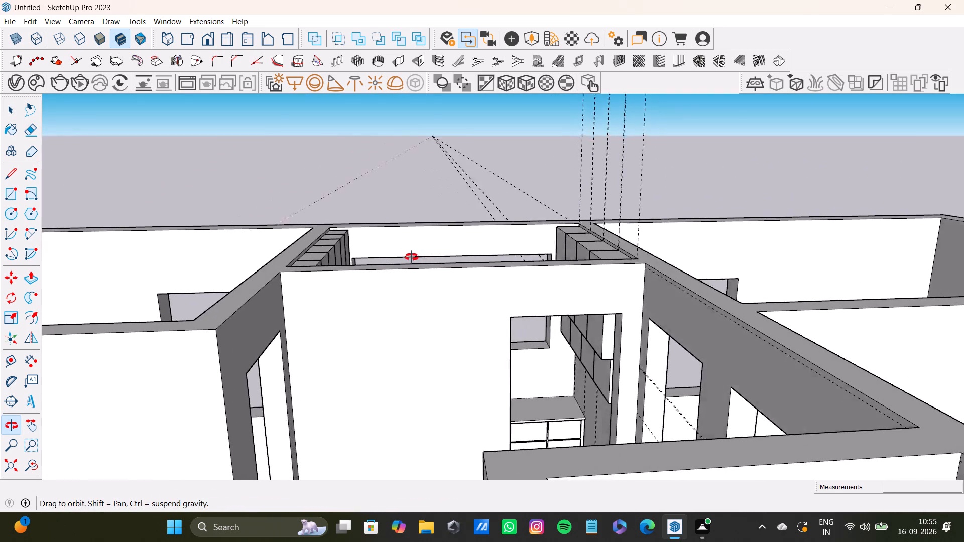
middle_click_drag(412, 257, 306, 320, "shift")
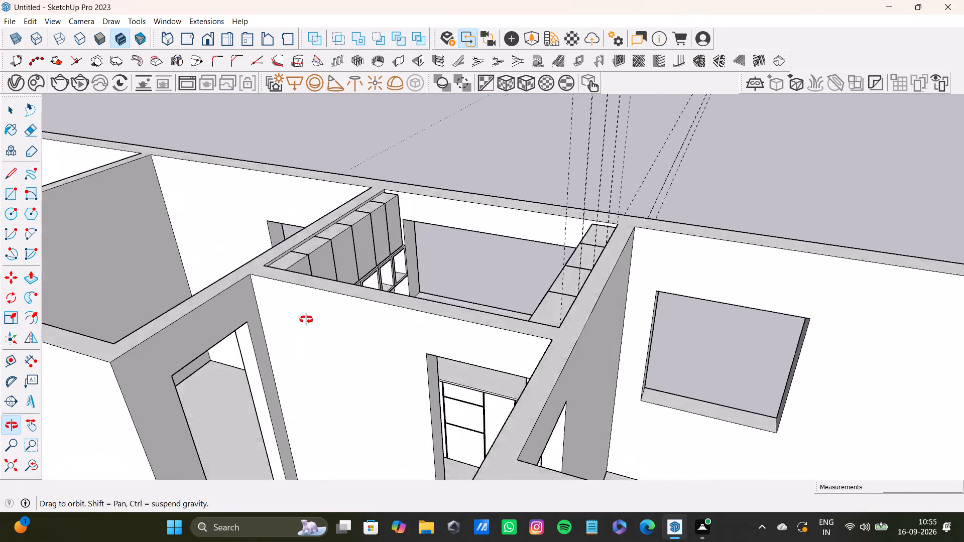
middle_click_drag(306, 320, 779, 381, "shift")
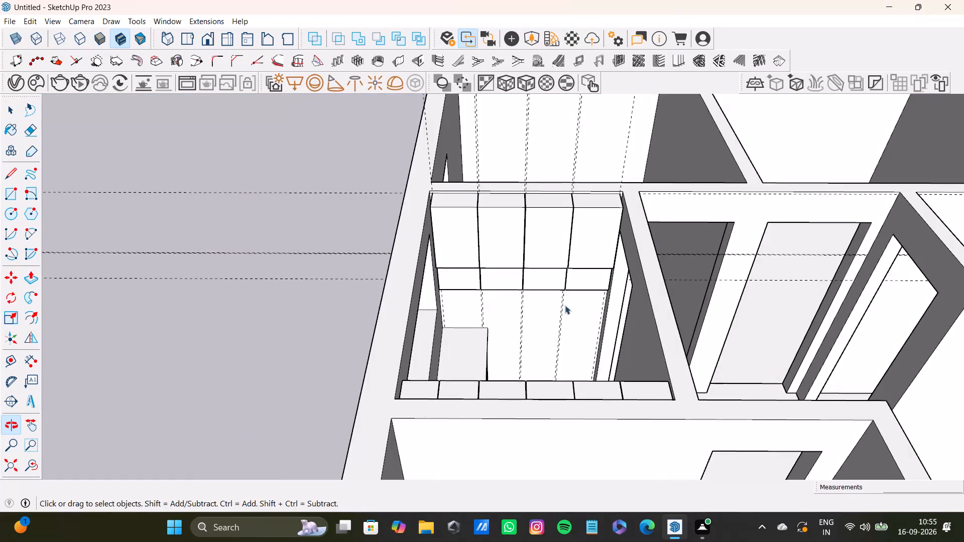
Push/Pull the front face of the first upper box, beside the window, about 1 7/8" further out.
scroll(559, 302, "up", 11)
middle_click_drag(420, 269, 283, 125)
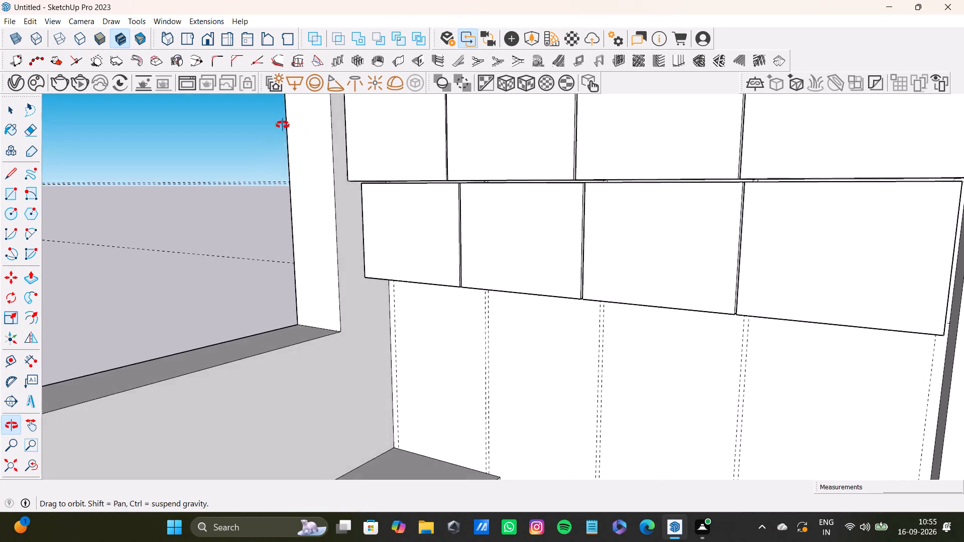
middle_click_drag(283, 125, 332, 179)
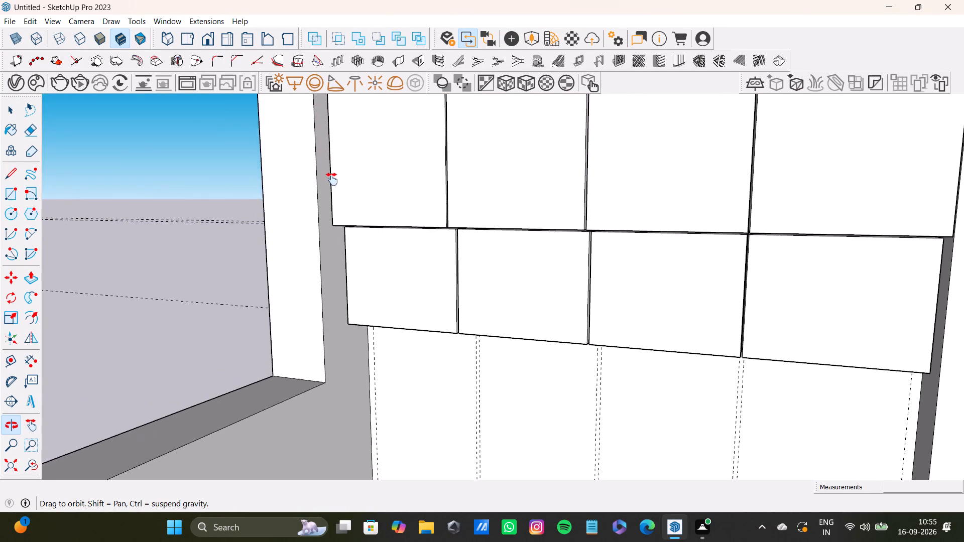
middle_click_drag(332, 179, 345, 314)
left_click(387, 277)
key("p")
left_click_drag(387, 277, 381, 277)
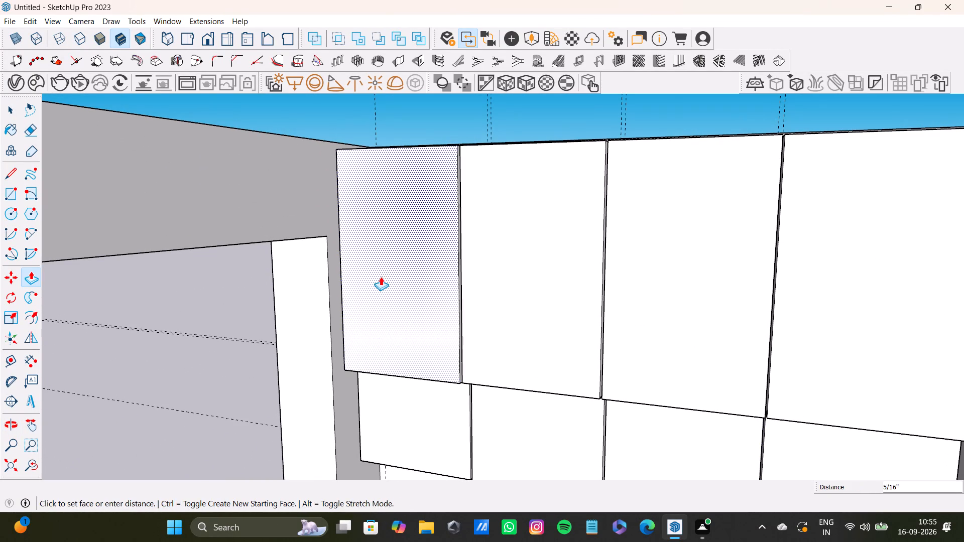
left_click_drag(381, 277, 379, 278)
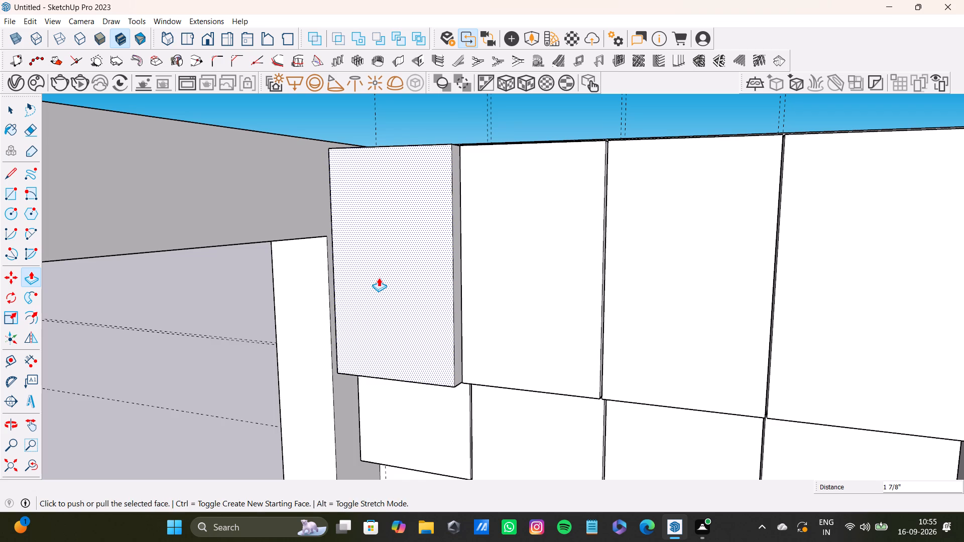
key("space")
Push/Pull the second upper box's front face further out, flush with the first upper box.
left_click(471, 278)
left_click_drag(479, 279, 443, 281)
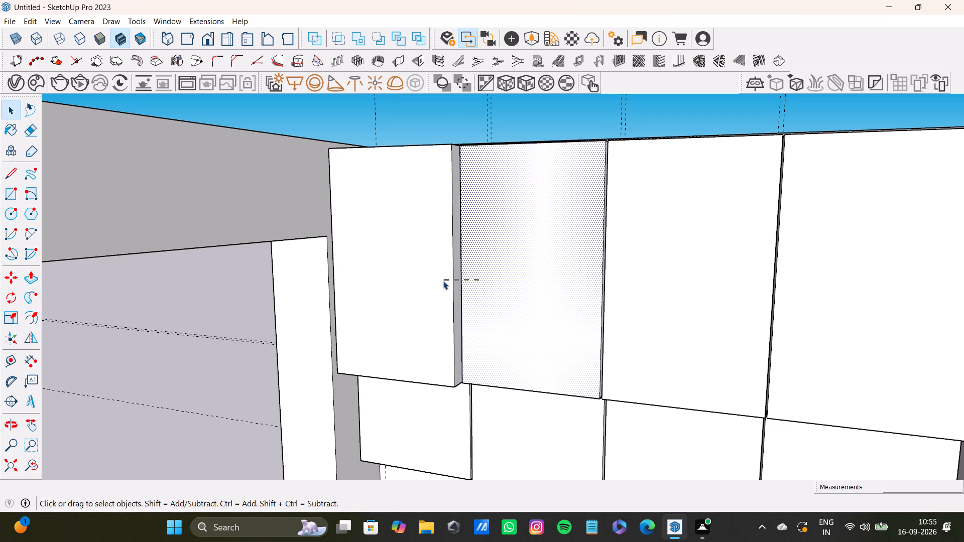
left_click_drag(443, 281, 441, 280)
key("p")
left_click_drag(510, 292, 408, 218)
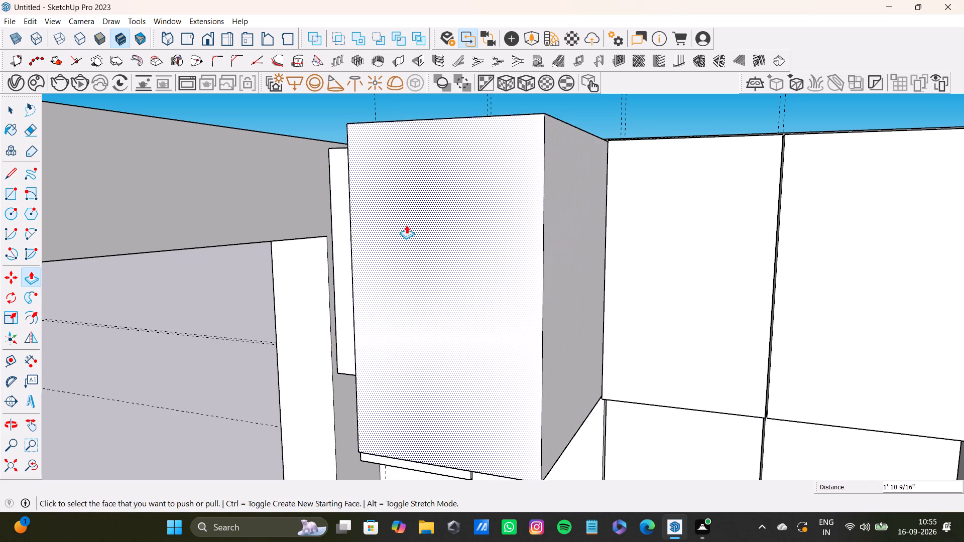
scroll(408, 255, "up", 1)
middle_click_drag(408, 255, 500, 343)
left_click_drag(483, 302, 436, 198)
key("space")
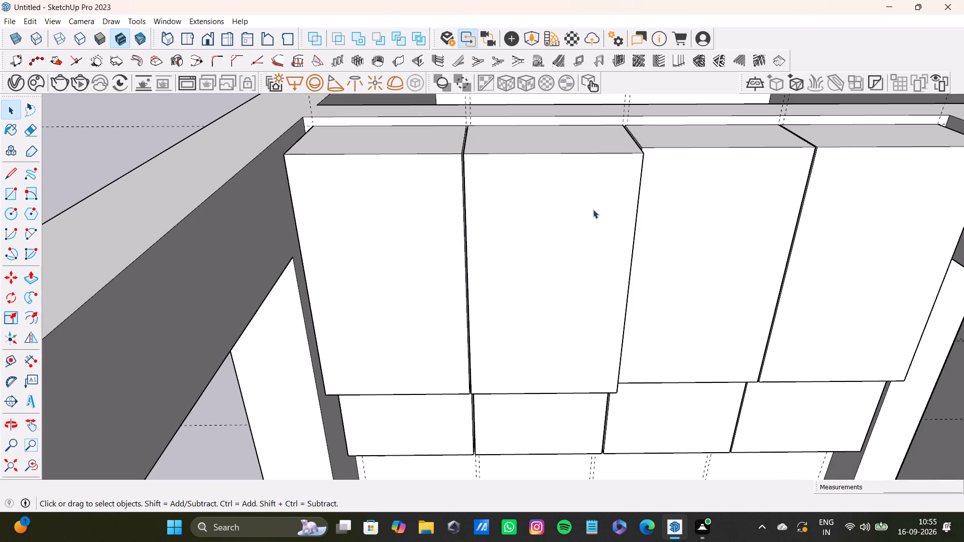
Push/Pull the third and fourth upper boxes about 1 7/8" further out, flush with the first two.
left_click(682, 214)
key("p")
left_click_drag(678, 216, 599, 214)
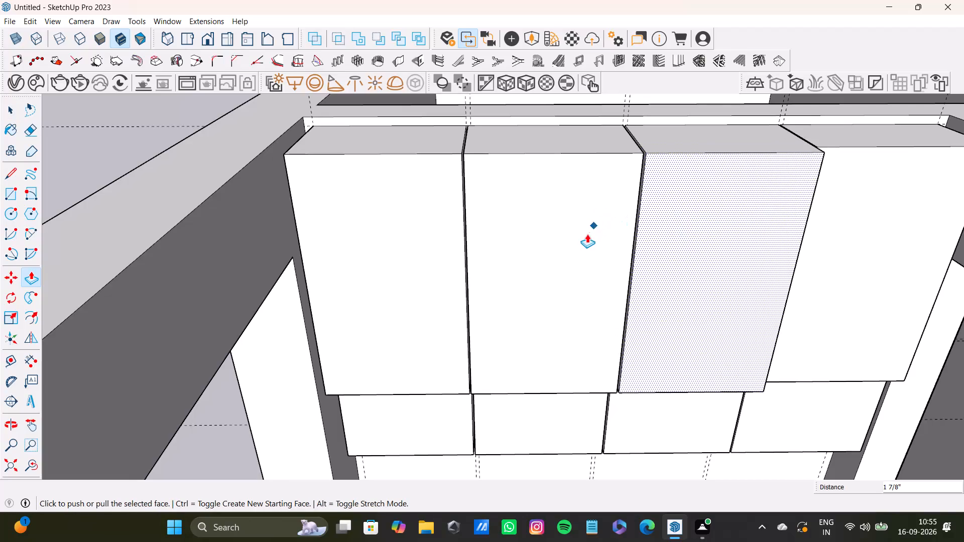
scroll(586, 235, "down", 4)
middle_click_drag(604, 214, 377, 205, "shift")
key("space")
left_click(579, 238)
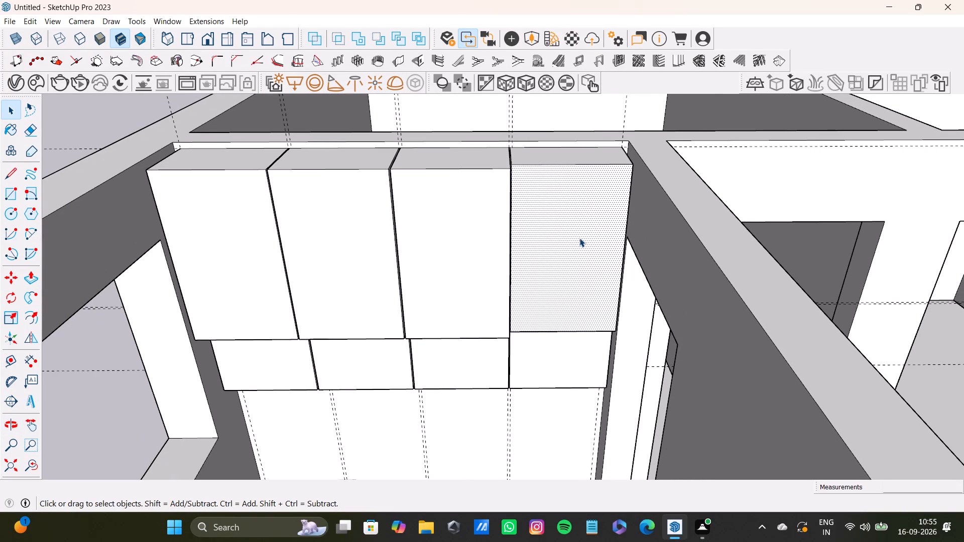
key("p")
left_click_drag(579, 238, 490, 241)
key("space")
Push/Pull the front face of the first lower box, beside the window, further out while keeping it behind the upper boxes' fronts.
scroll(324, 366, "down", 3)
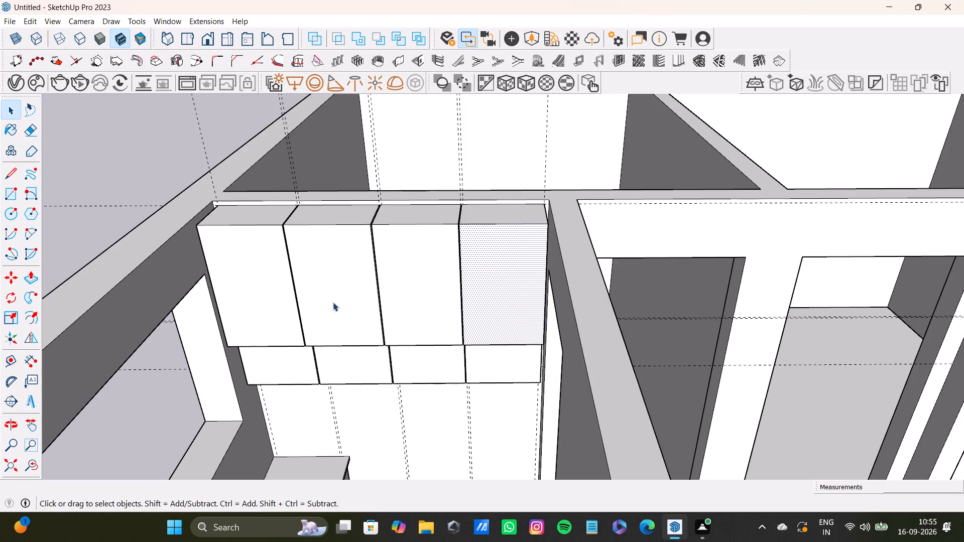
middle_click_drag(331, 302, 138, 273)
scroll(426, 327, "up", 7)
middle_click_drag(393, 332, 305, 253)
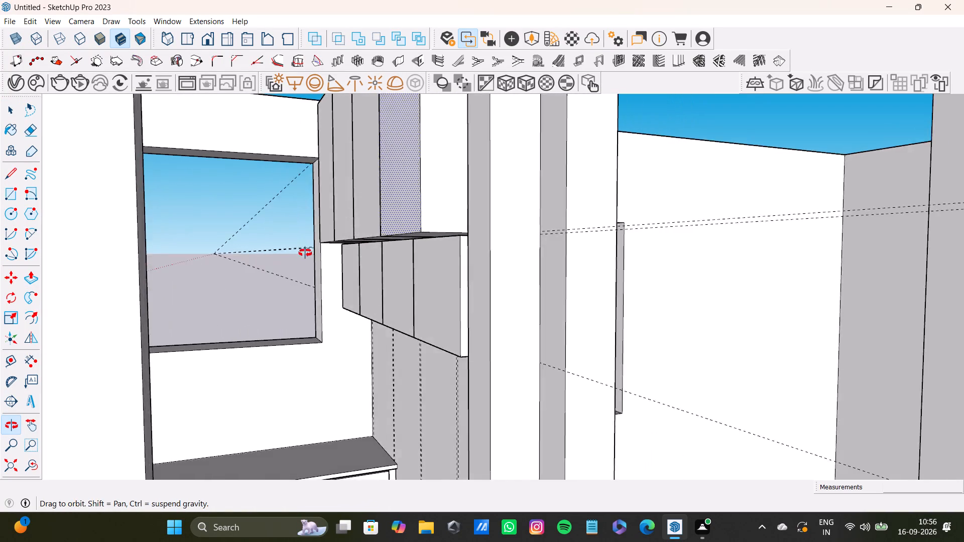
middle_click_drag(305, 253, 318, 247)
scroll(328, 259, "up", 7)
left_click(368, 274)
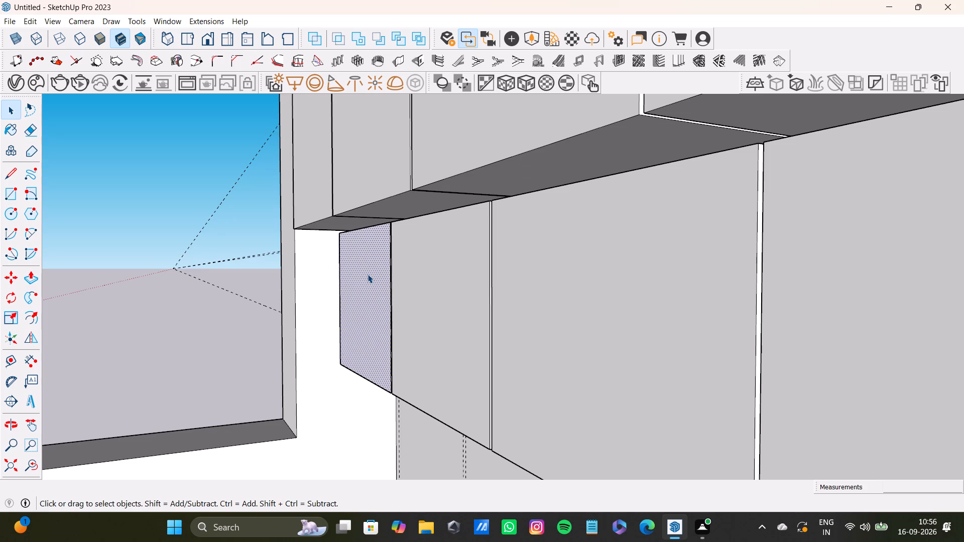
key("p")
left_click_drag(368, 274, 329, 276)
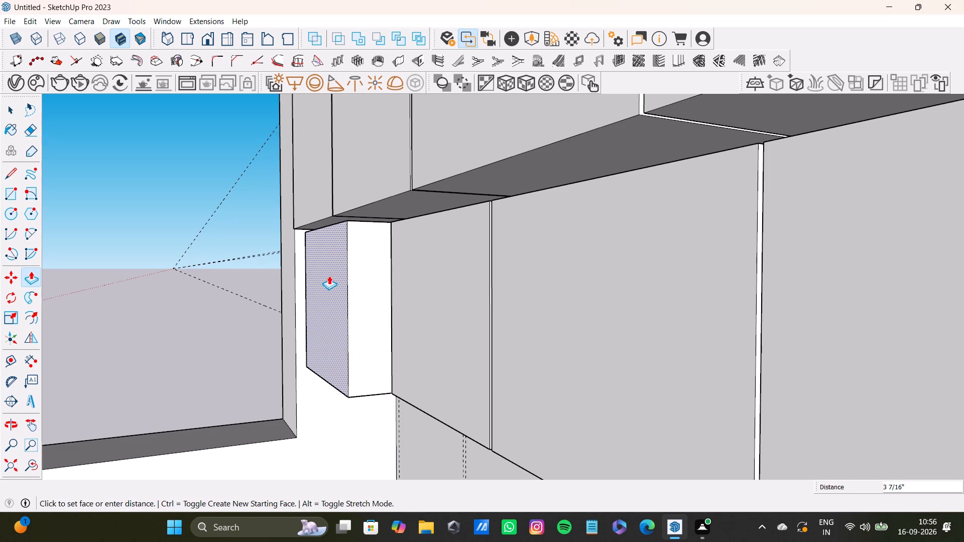
left_click_drag(329, 276, 337, 276)
key("space")
Push/Pull the second lower box's front face further out, flush with the first lower box beside the window.
left_click(413, 278)
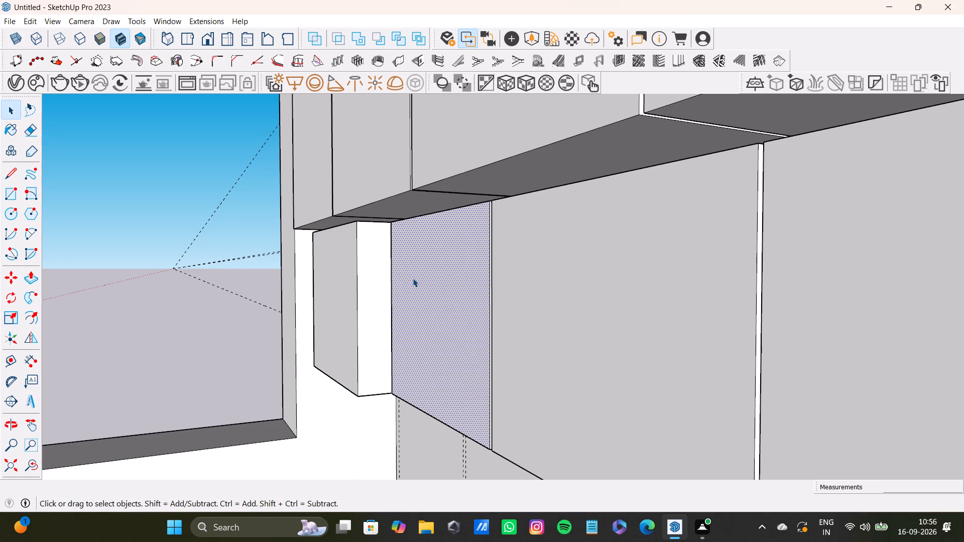
key("p")
left_click_drag(409, 281, 358, 266)
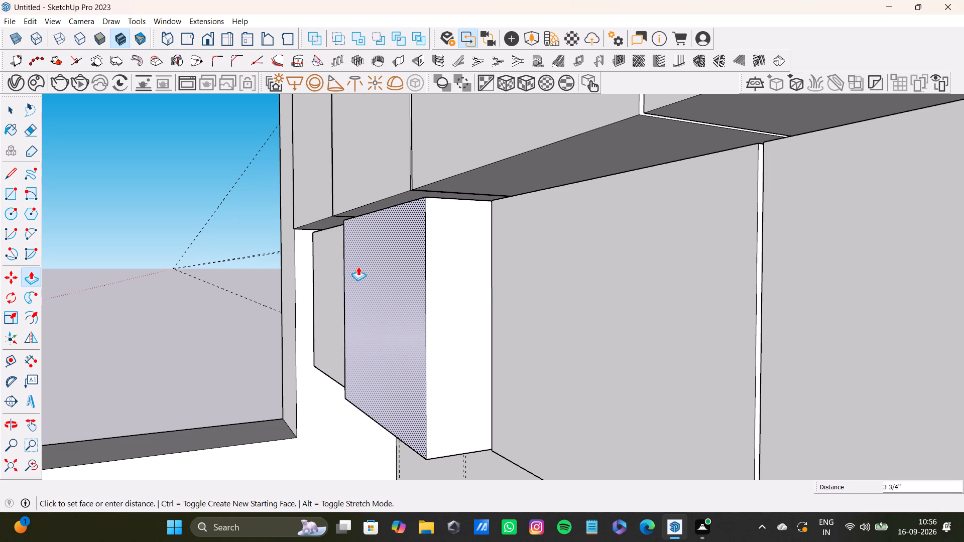
left_click_drag(358, 266, 365, 267)
middle_click_drag(360, 278, 395, 280)
scroll(395, 280, "up", 1)
left_click_drag(350, 276, 429, 282)
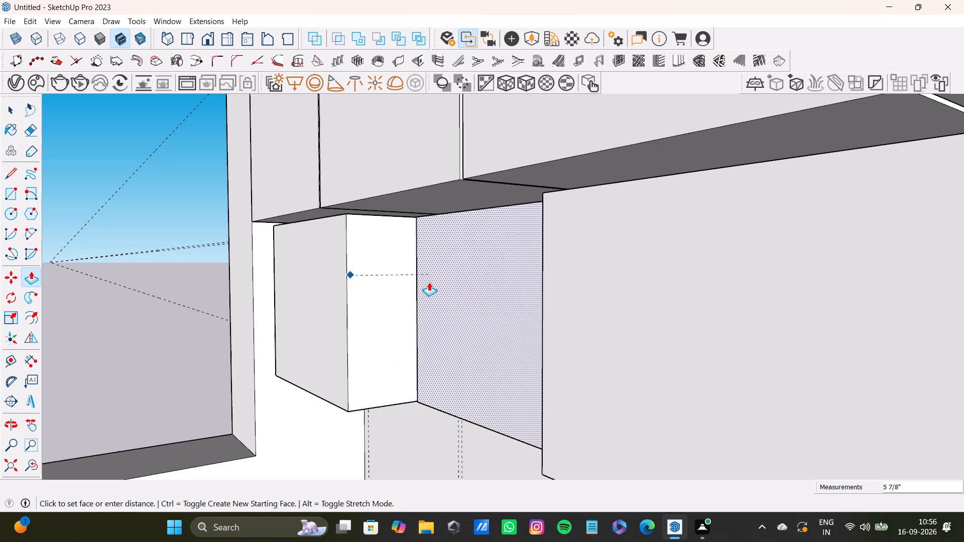
left_click_drag(429, 282, 401, 285)
middle_click_drag(374, 300, 484, 335)
left_click_drag(421, 330, 343, 298)
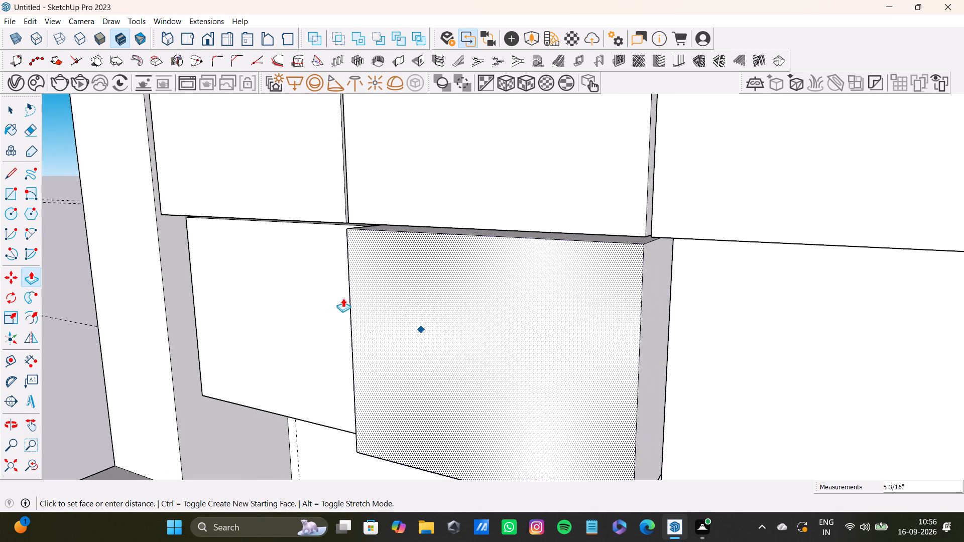
left_click_drag(343, 298, 341, 291)
middle_click_drag(337, 297, 501, 302)
left_click_drag(464, 316, 392, 297)
Push/Pull the third lower box's front face about 2 11/16" out, flush with the second lower box.
scroll(538, 302, "down", 3)
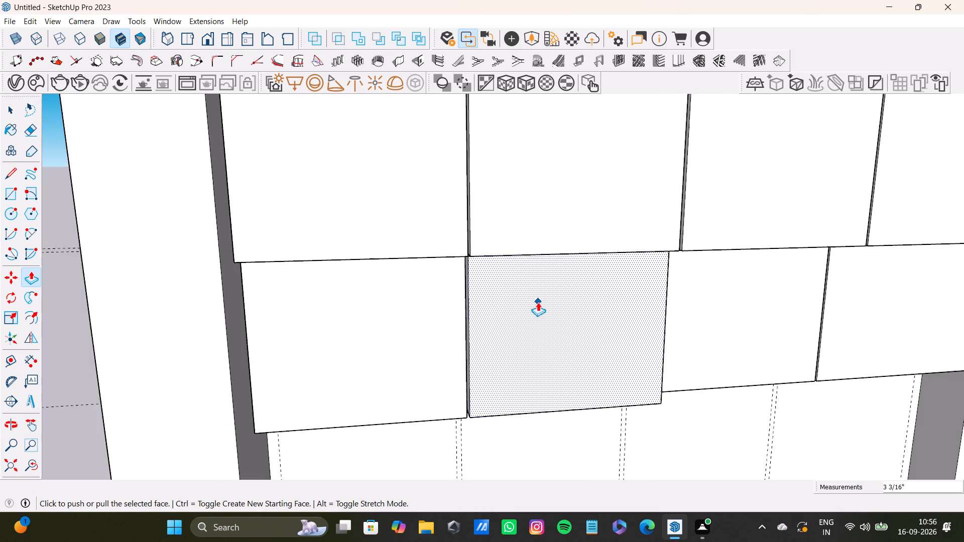
scroll(538, 302, "down", 4)
middle_click_drag(544, 299, 421, 286, "shift")
scroll(542, 294, "up", 7)
middle_click_drag(542, 287, 507, 272)
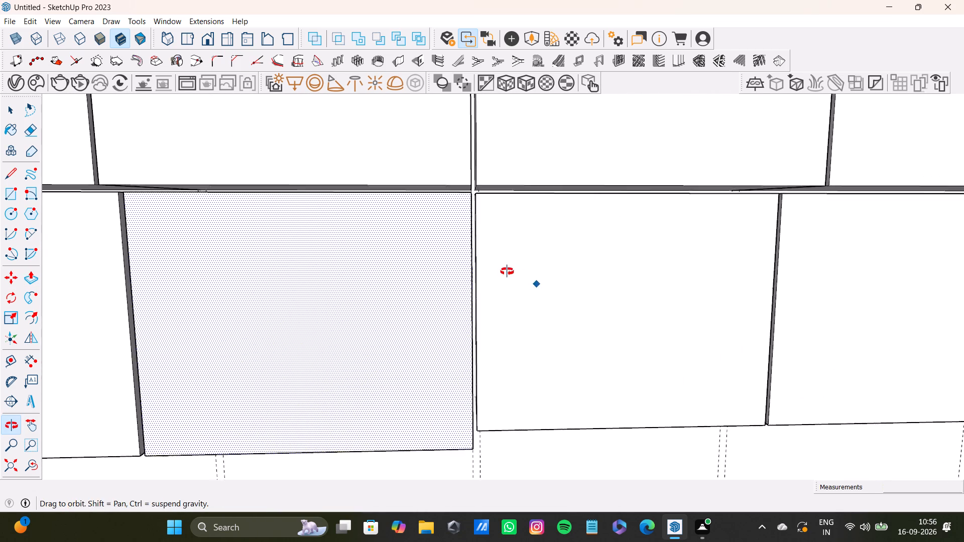
middle_click_drag(507, 272, 477, 277)
key("space")
left_click(499, 267)
key("p")
left_click_drag(498, 267, 422, 260)
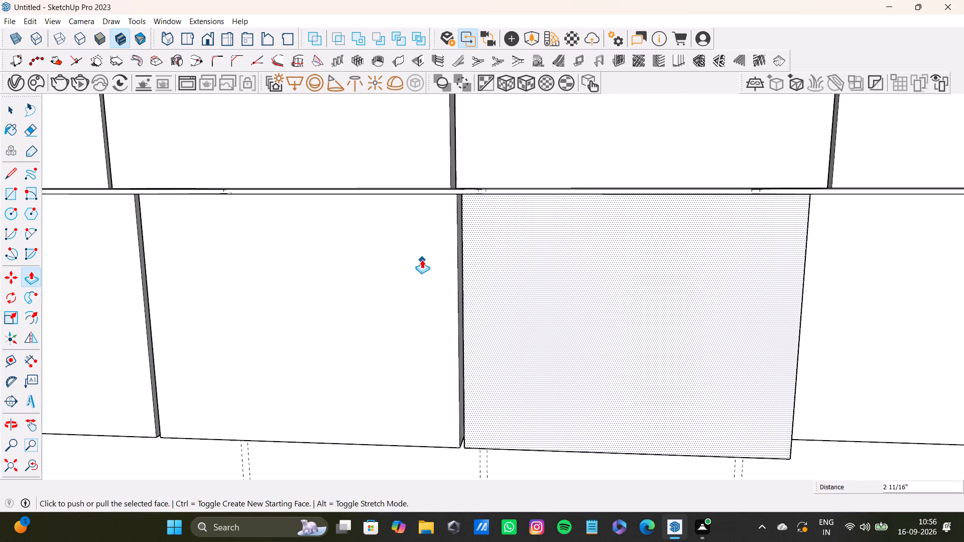
Push/Pull the fourth lower box's front face about 2 11/16" out, flush with the third, undoing any overshoot.
scroll(459, 264, "down", 8)
middle_click_drag(509, 265, 348, 256, "shift")
key("space")
left_click(539, 272)
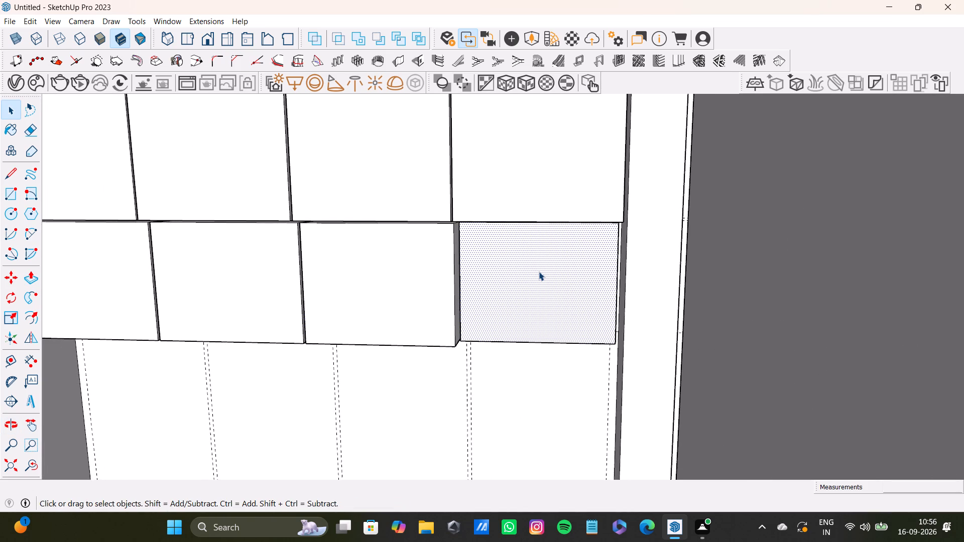
key("p")
left_click_drag(539, 272, 425, 245)
middle_click_drag(409, 264, 568, 269)
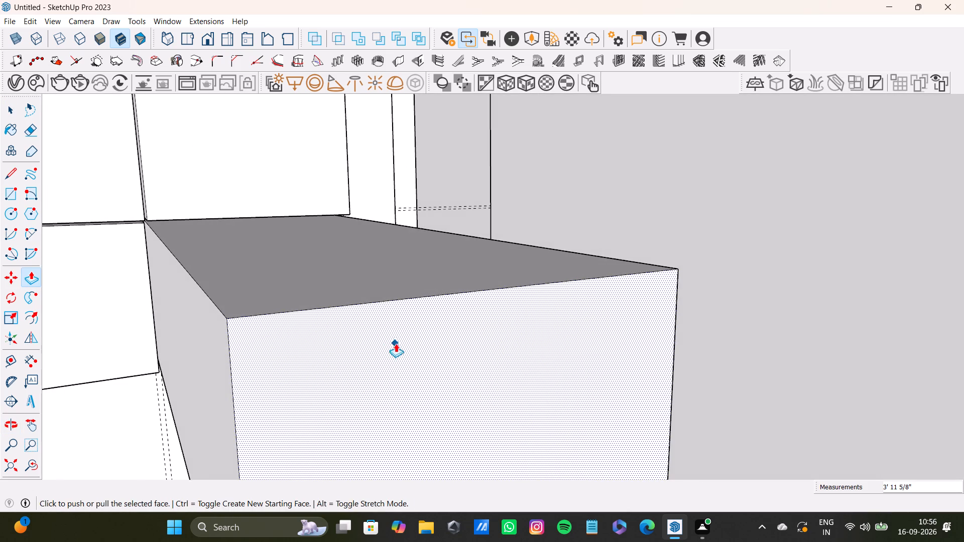
key("ctrl+z")
middle_click_drag(274, 316, 483, 259, "shift")
left_click_drag(425, 290, 390, 297)
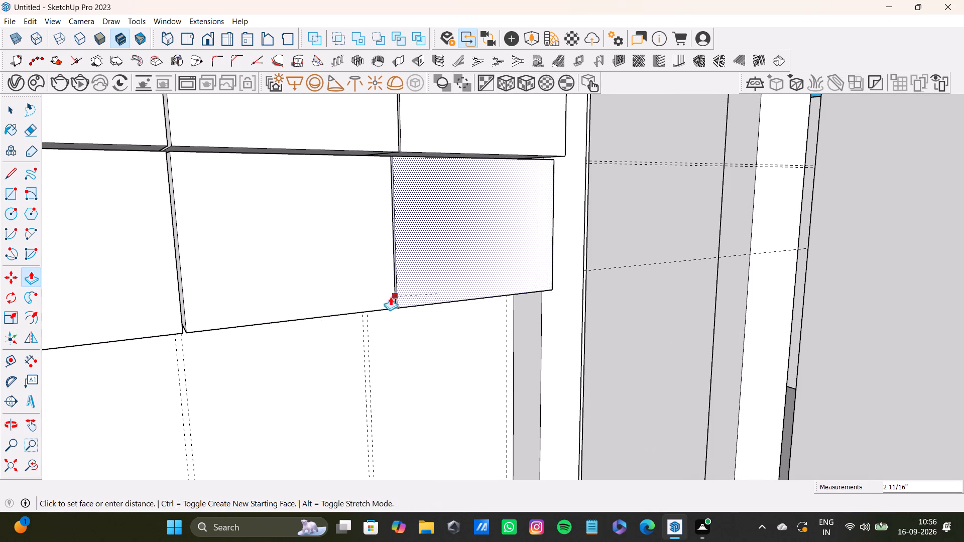
left_click_drag(390, 297, 370, 296)
scroll(382, 285, "down", 5)
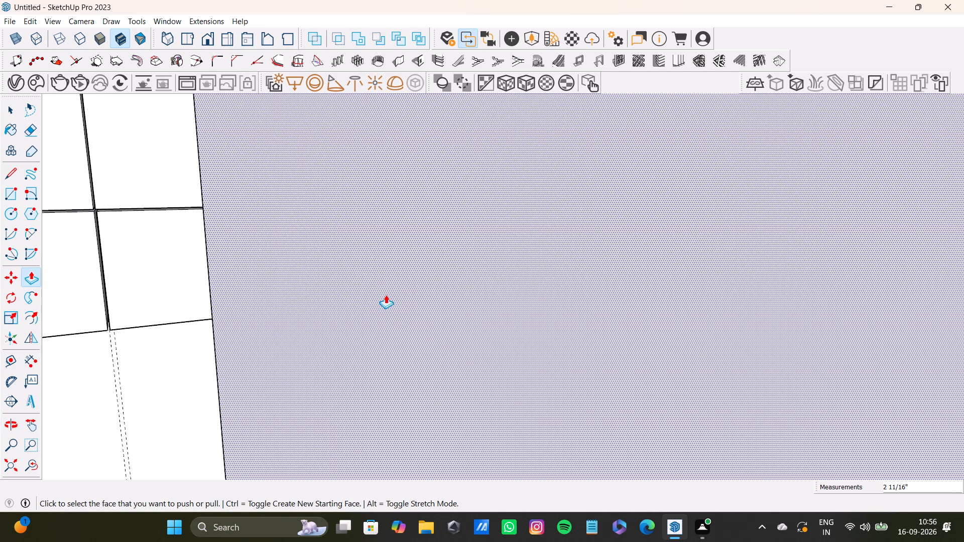
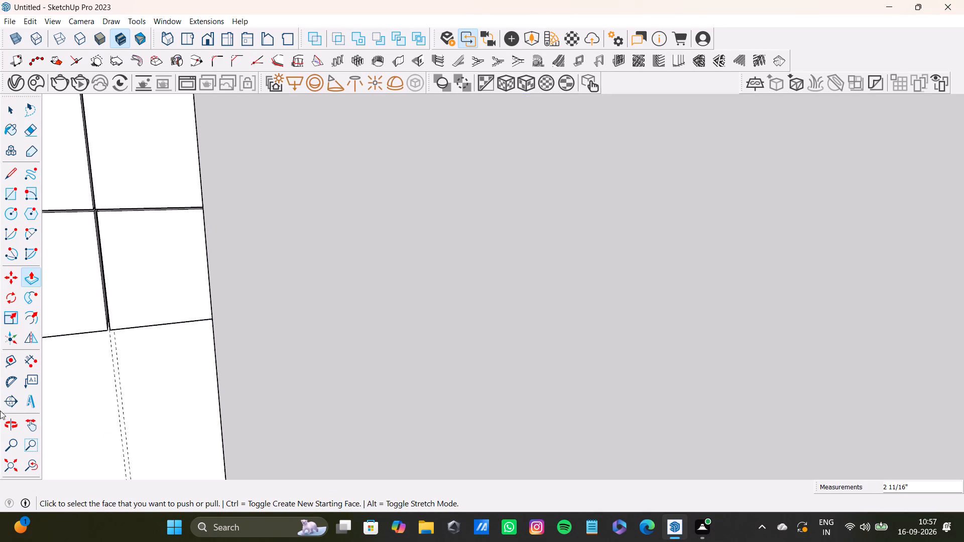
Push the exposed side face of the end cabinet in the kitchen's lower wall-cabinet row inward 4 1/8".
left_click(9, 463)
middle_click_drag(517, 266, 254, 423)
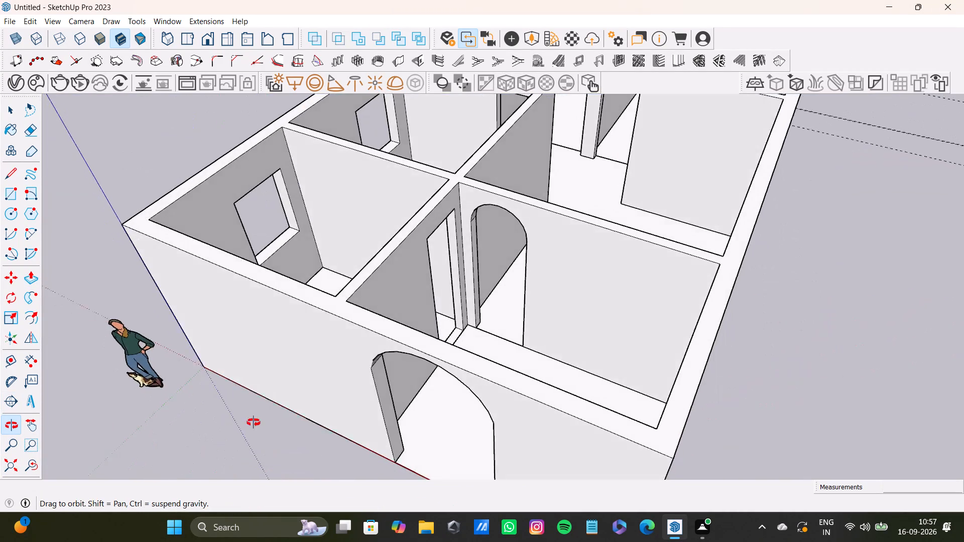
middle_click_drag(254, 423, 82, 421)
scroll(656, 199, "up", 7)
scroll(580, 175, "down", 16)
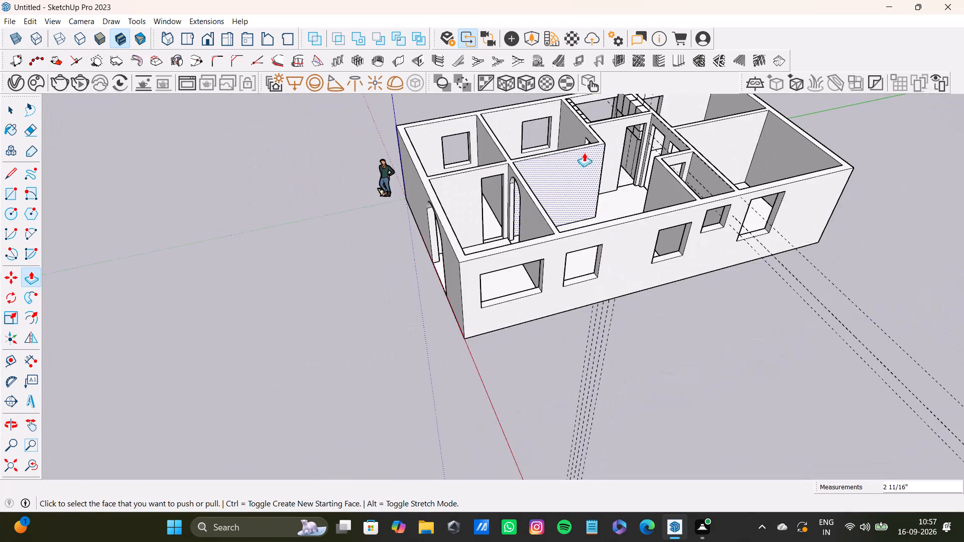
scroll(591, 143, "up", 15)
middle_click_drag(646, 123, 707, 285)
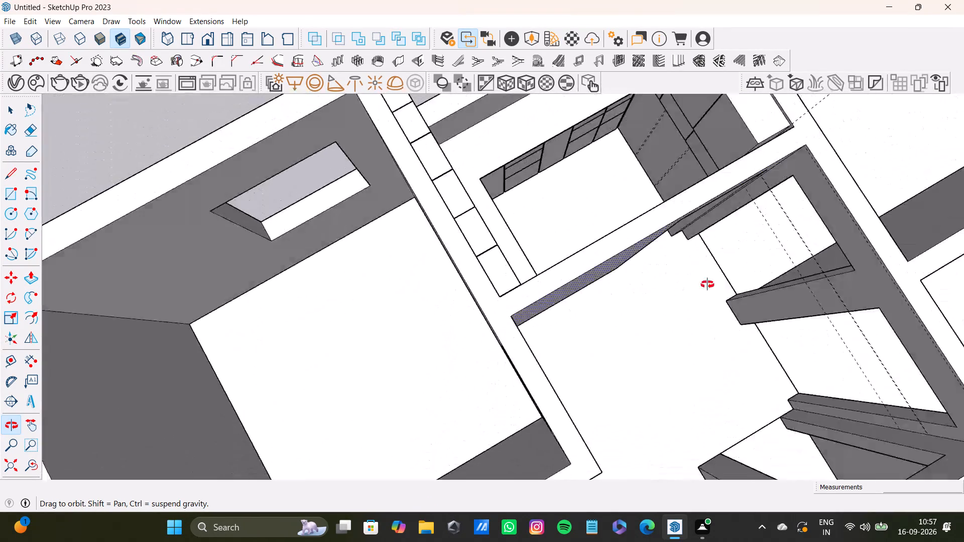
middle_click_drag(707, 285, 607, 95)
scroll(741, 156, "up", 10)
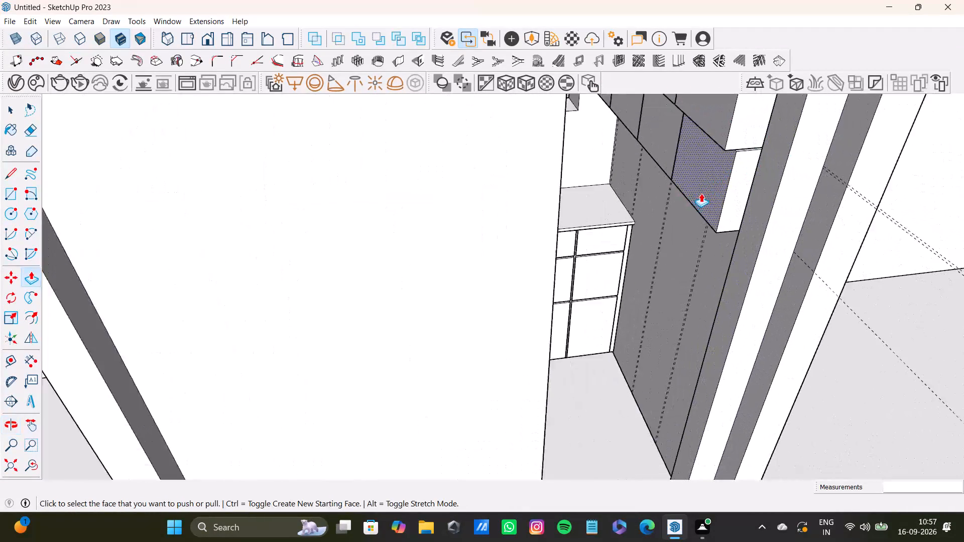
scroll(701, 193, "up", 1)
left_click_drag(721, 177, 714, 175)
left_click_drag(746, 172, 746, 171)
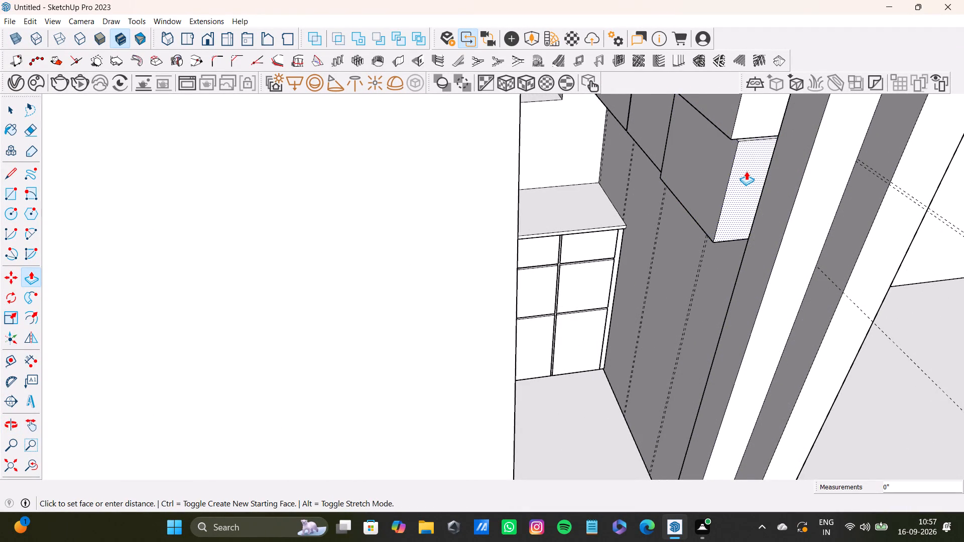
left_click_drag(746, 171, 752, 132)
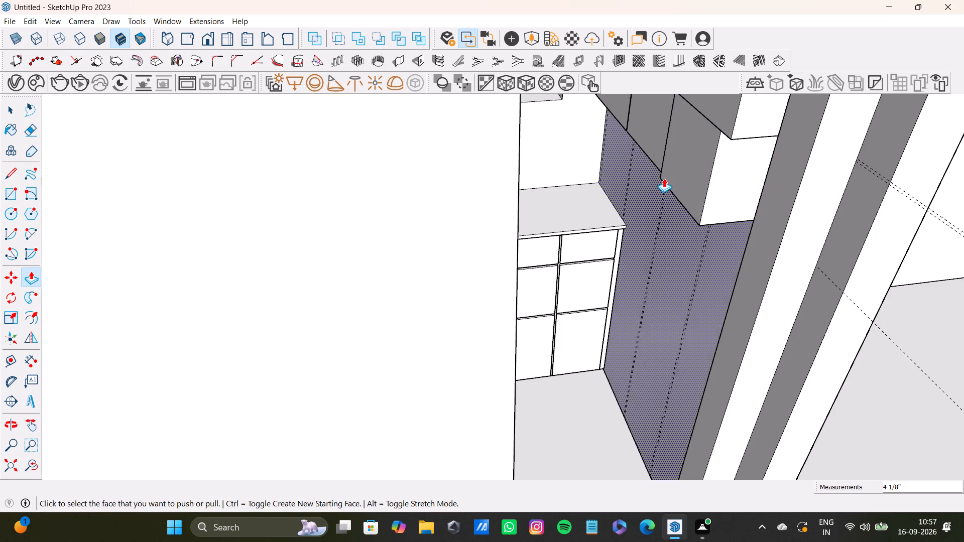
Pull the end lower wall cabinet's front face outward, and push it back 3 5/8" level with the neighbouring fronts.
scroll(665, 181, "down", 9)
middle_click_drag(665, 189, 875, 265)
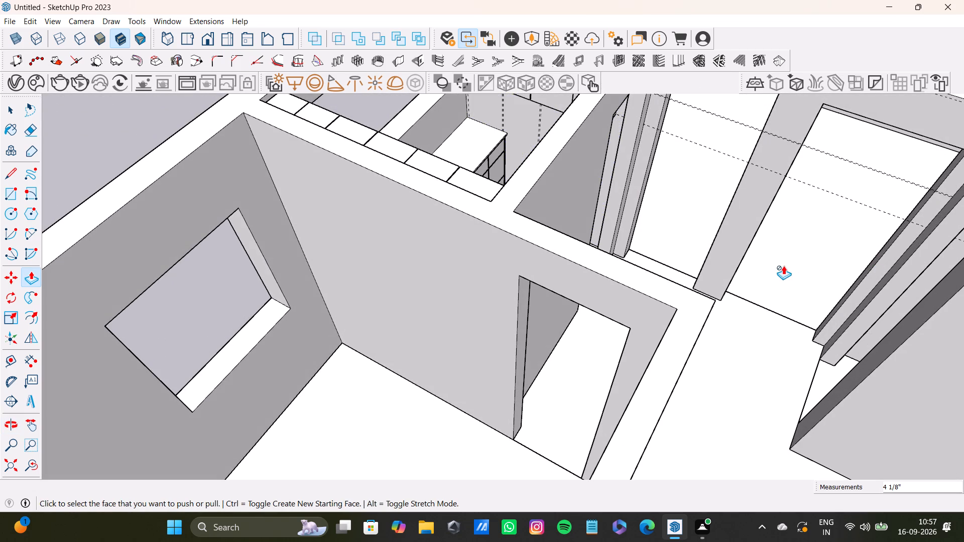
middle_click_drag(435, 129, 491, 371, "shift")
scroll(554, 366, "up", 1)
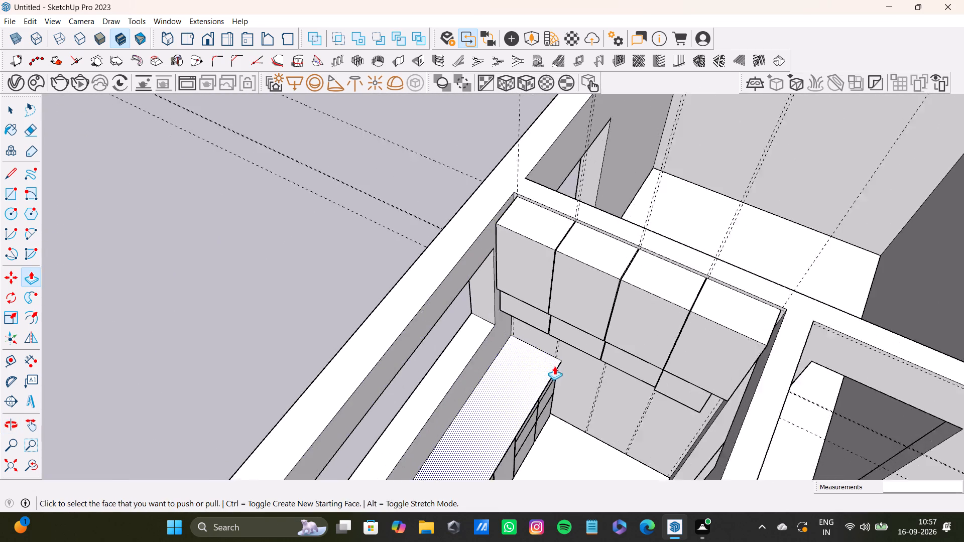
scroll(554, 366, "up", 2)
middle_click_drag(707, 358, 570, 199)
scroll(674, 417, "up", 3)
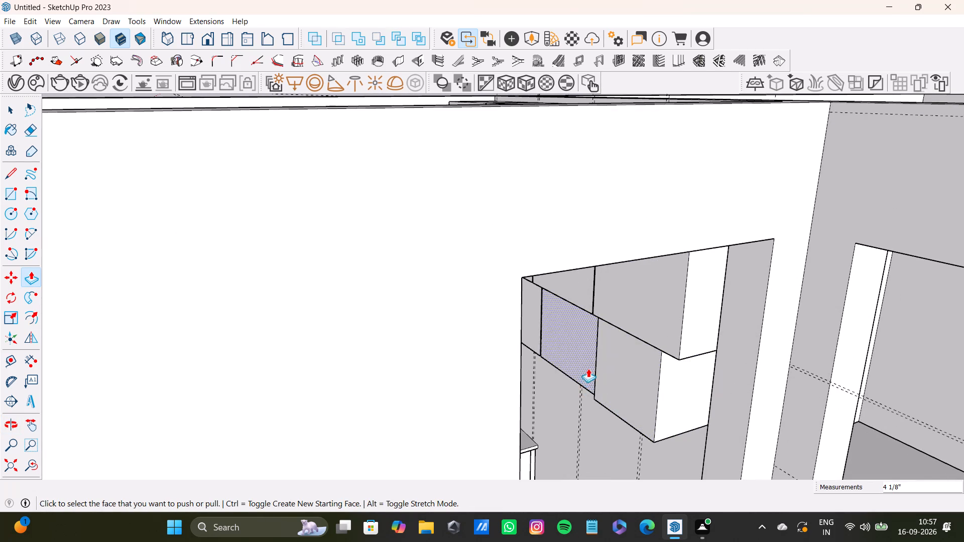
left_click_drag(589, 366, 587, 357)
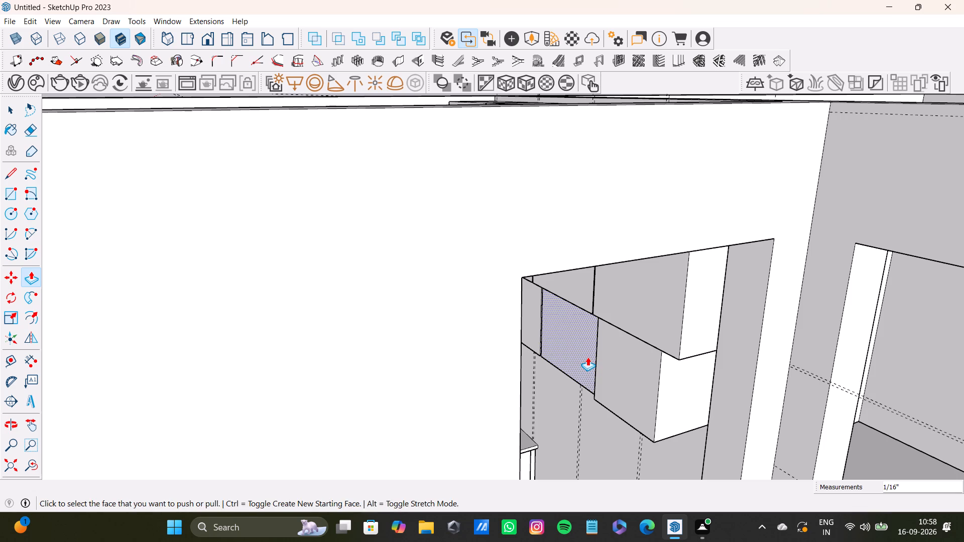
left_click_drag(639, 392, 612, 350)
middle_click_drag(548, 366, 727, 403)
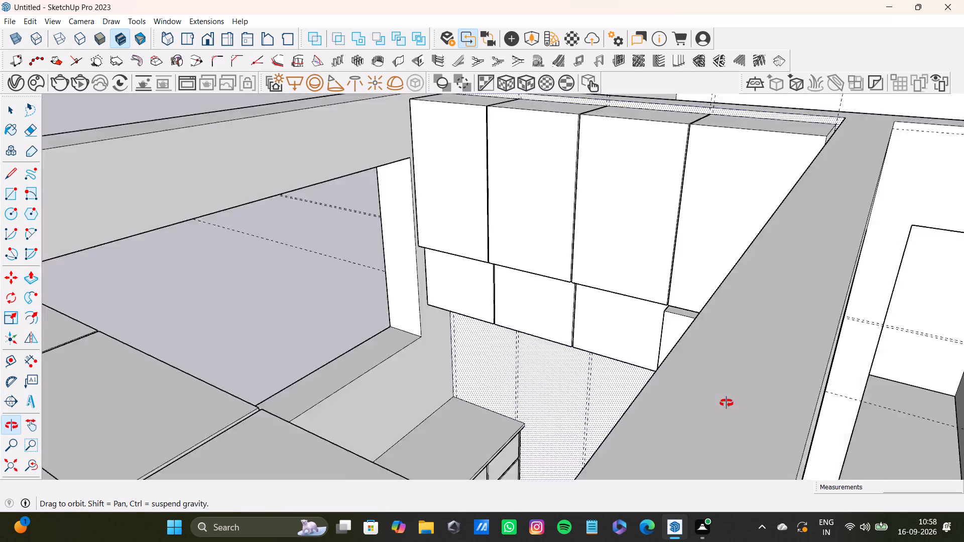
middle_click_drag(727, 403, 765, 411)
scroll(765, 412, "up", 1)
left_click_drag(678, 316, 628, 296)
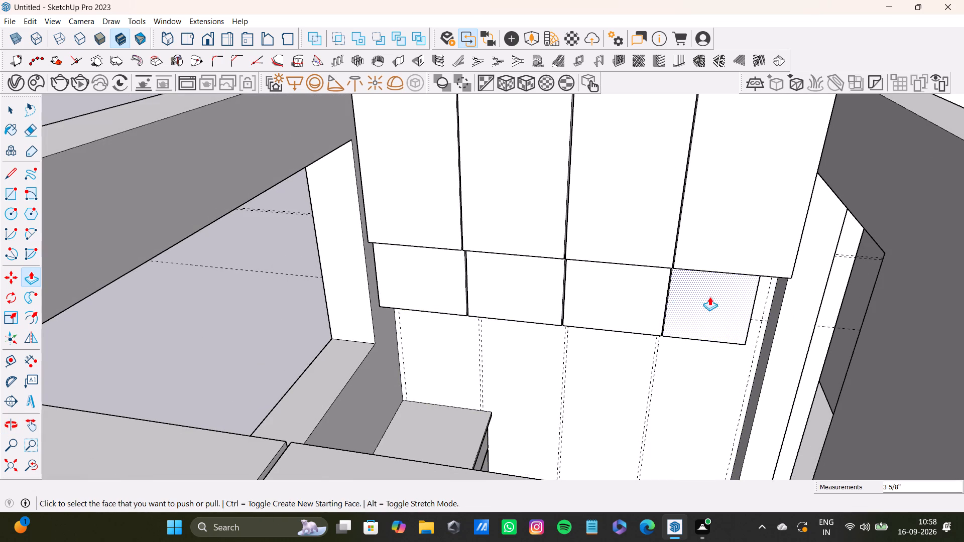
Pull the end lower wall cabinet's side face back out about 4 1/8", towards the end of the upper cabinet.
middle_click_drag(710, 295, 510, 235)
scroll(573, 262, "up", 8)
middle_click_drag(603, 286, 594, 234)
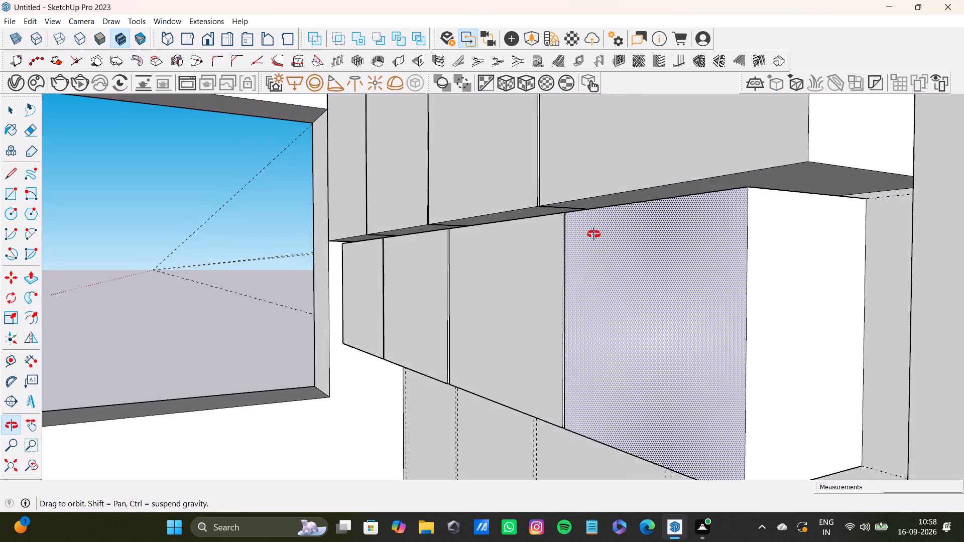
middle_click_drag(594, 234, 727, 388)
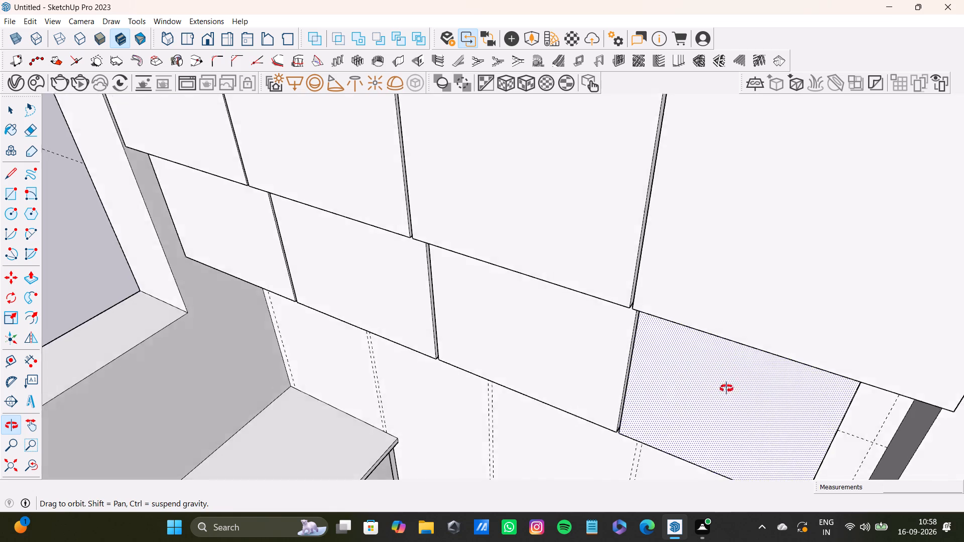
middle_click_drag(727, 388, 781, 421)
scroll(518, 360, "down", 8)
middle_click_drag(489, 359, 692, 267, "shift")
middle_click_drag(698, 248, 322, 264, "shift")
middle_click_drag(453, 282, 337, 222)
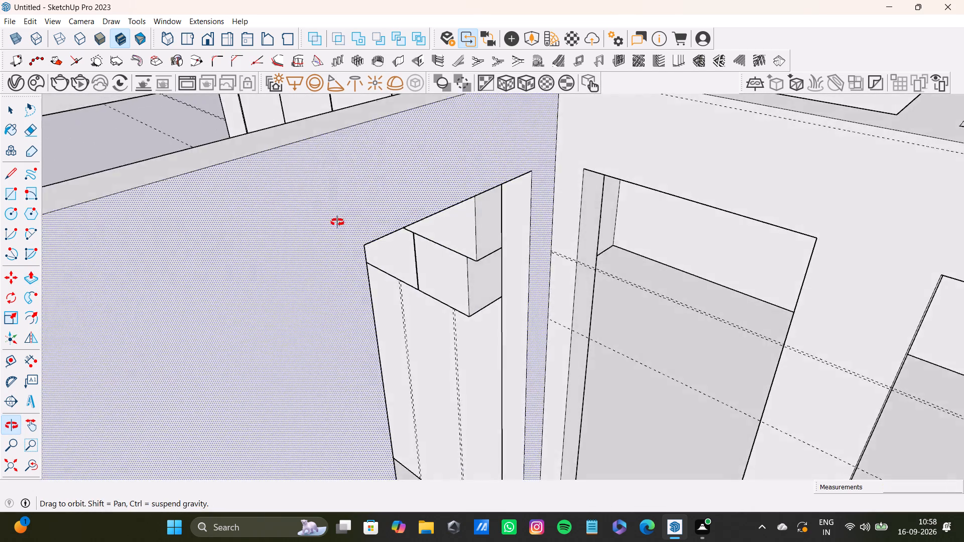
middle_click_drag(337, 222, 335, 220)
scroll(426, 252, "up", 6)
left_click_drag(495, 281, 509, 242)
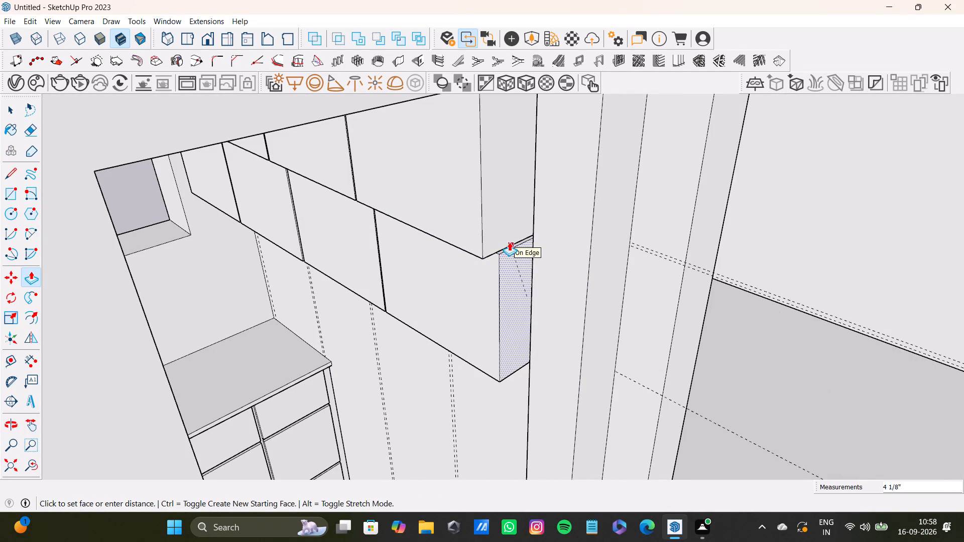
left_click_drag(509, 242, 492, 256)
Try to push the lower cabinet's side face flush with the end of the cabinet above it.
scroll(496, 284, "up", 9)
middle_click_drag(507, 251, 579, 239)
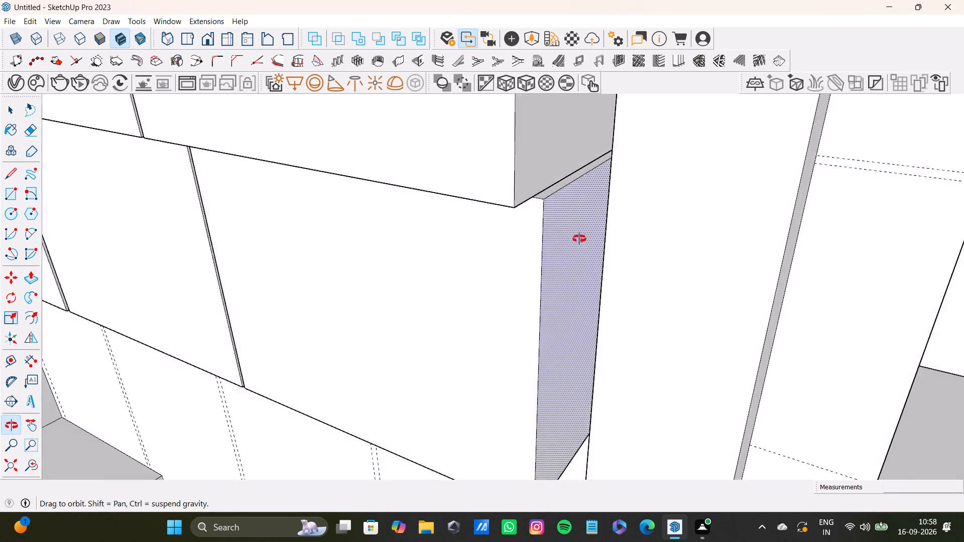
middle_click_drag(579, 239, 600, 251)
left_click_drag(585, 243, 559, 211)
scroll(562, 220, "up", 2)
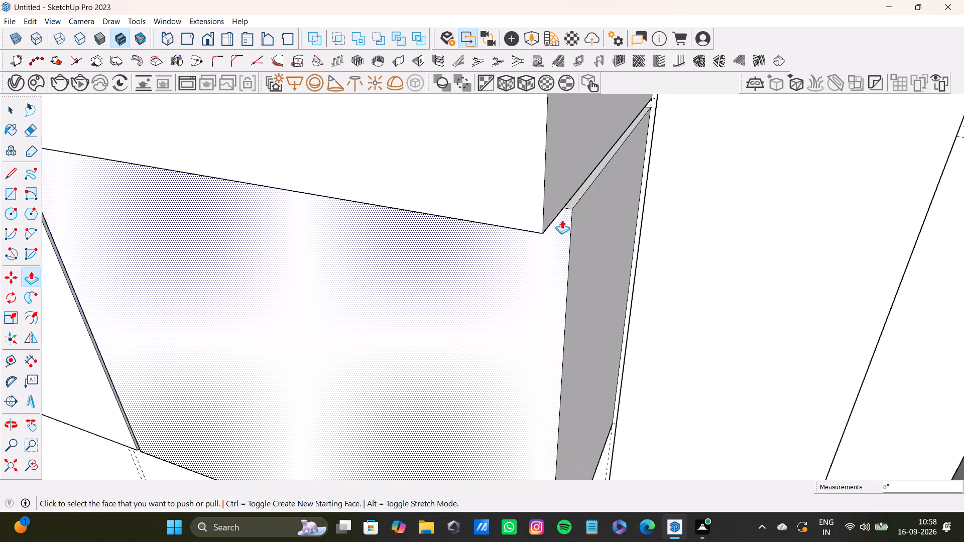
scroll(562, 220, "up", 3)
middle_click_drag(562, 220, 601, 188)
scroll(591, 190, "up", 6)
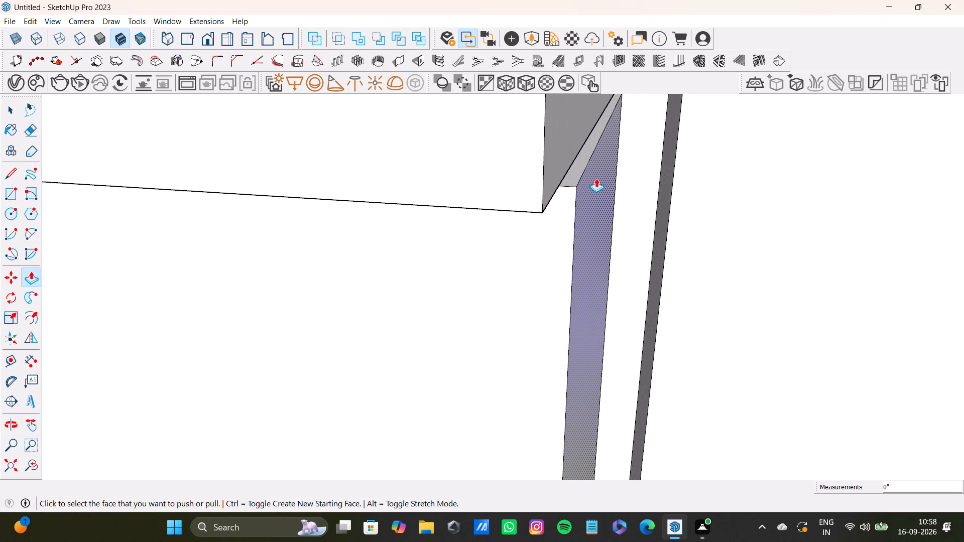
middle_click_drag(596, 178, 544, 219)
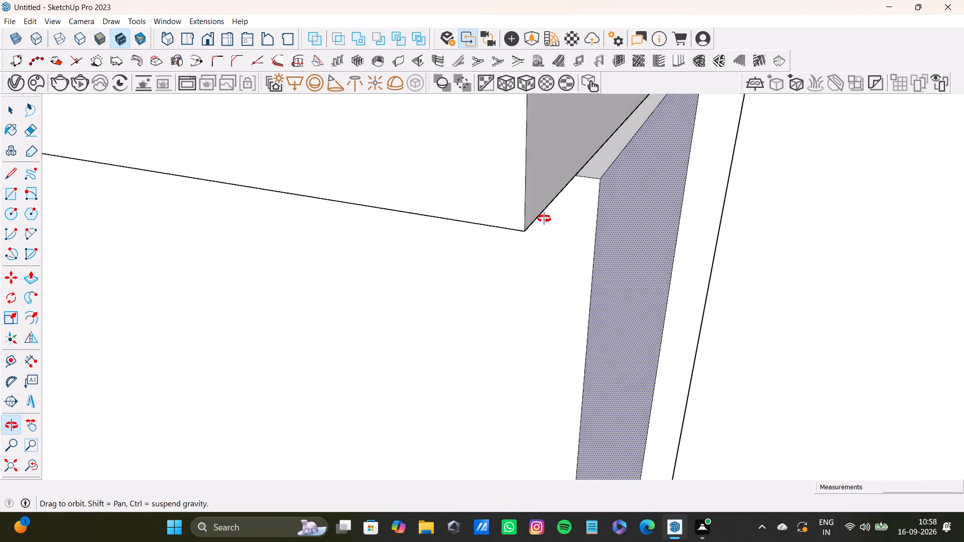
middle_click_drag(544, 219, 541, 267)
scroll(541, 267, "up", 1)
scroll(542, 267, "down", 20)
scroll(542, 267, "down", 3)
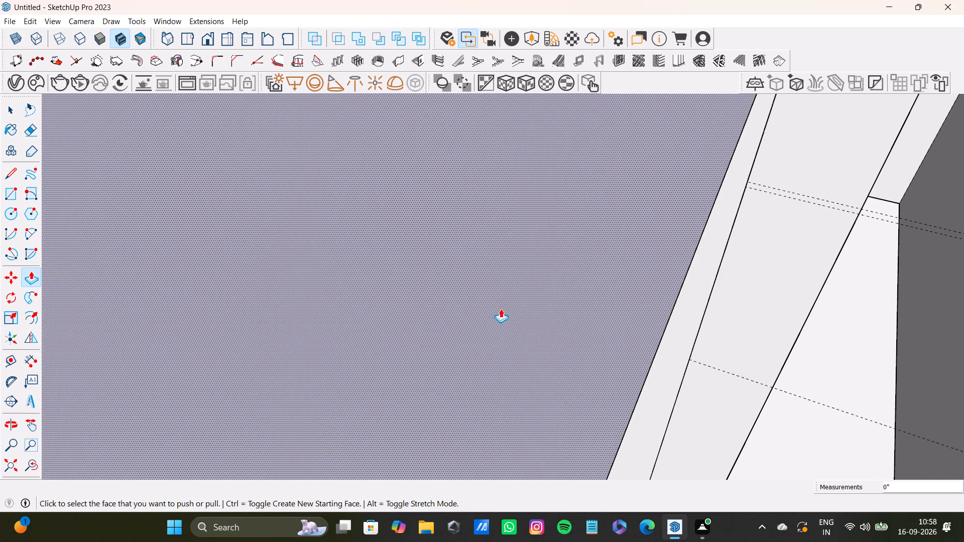
Examine the kitchen's wall cabinets, open shelf niches and base units from several angles.
left_click(13, 464)
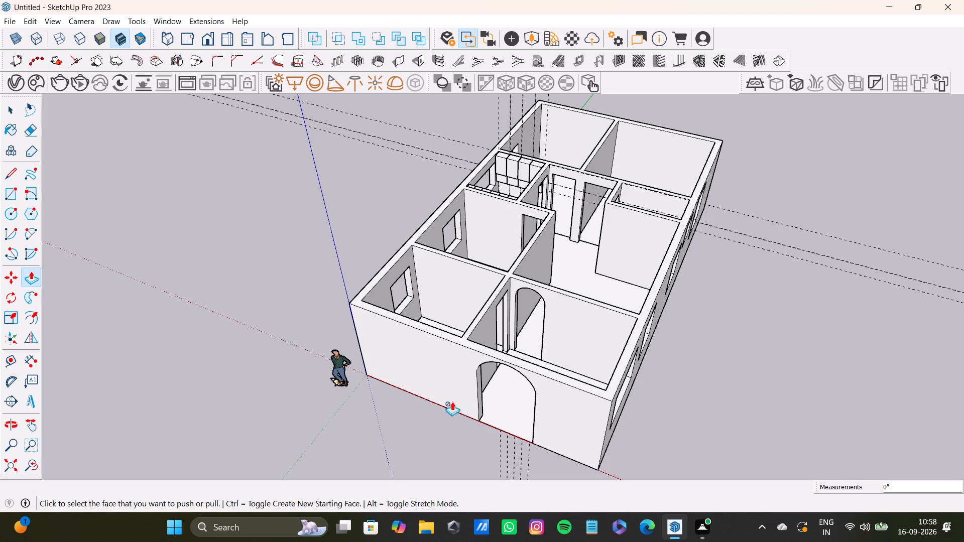
key("space")
scroll(521, 189, "up", 13)
middle_click_drag(541, 180, 236, 229)
middle_click_drag(473, 223, 479, 326, "shift")
middle_click_drag(494, 325, 244, 298)
scroll(487, 199, "up", 7)
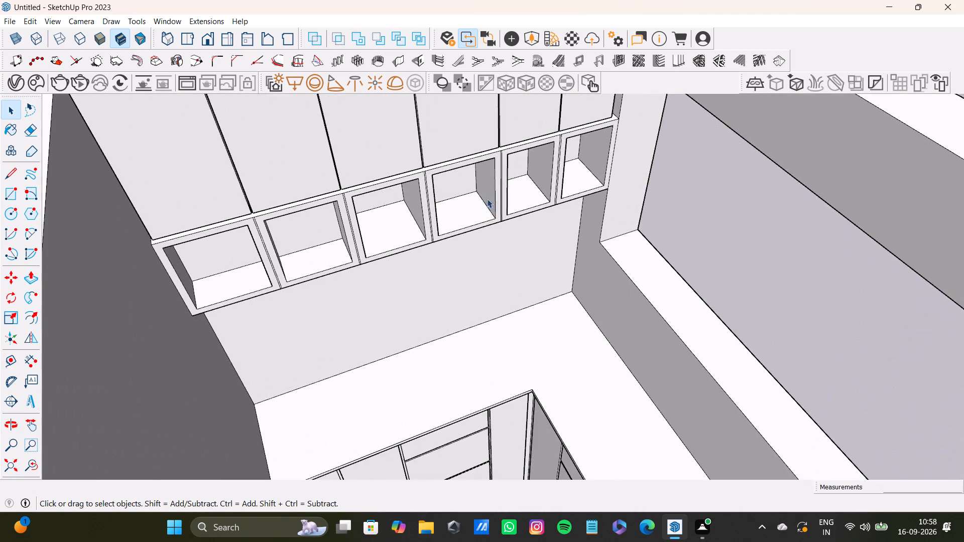
middle_click_drag(487, 199, 925, 278)
middle_click_drag(507, 364, 514, 360)
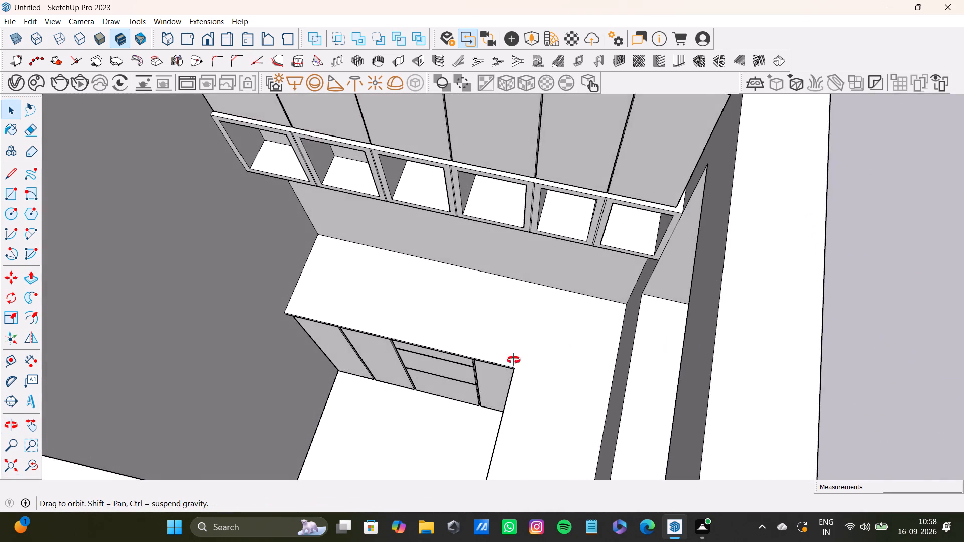
middle_click_drag(514, 360, 839, 316)
middle_click_drag(716, 342, 916, 342)
middle_click_drag(713, 242, 417, 371)
middle_click_drag(386, 382, 658, 390)
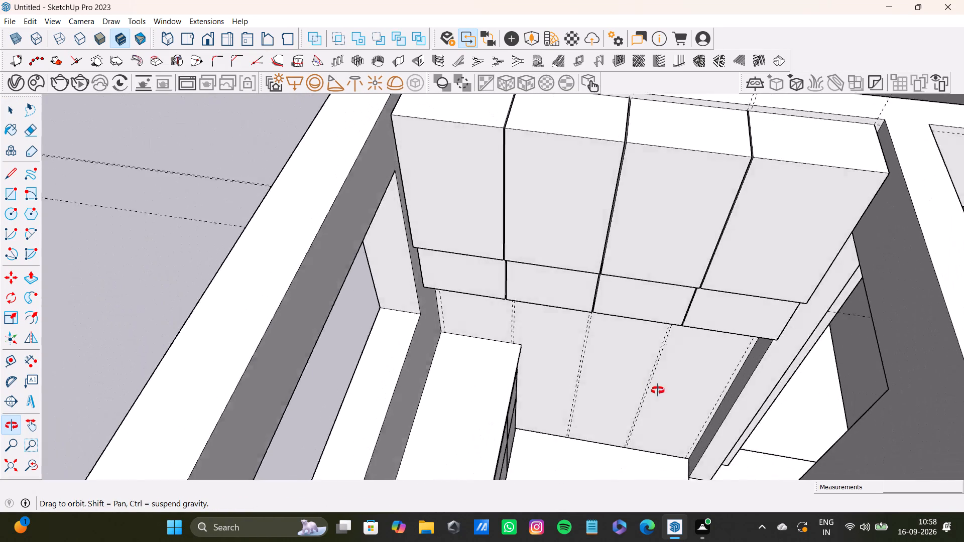
middle_click_drag(658, 390, 762, 426)
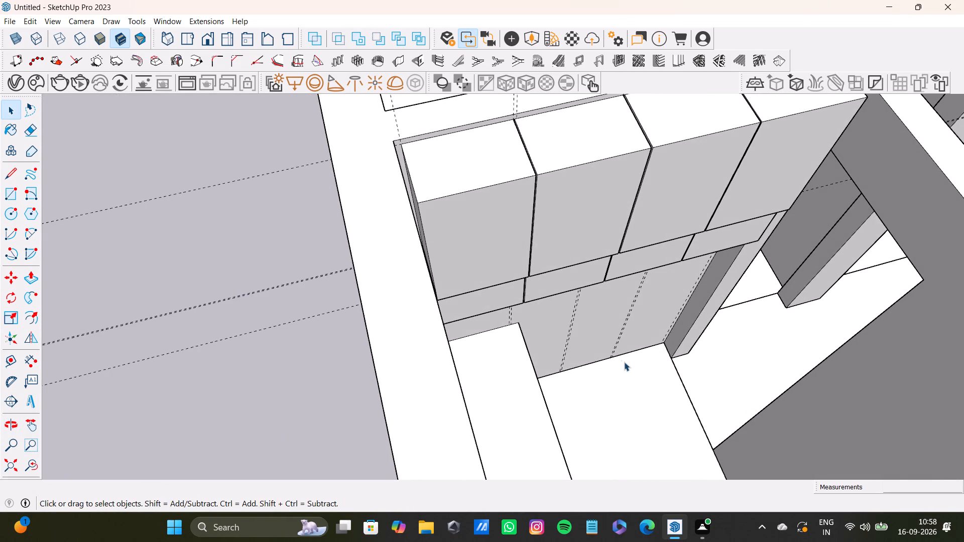
scroll(671, 381, "down", 4)
middle_click_drag(684, 375, 517, 366, "shift")
middle_click_drag(480, 366, 770, 378)
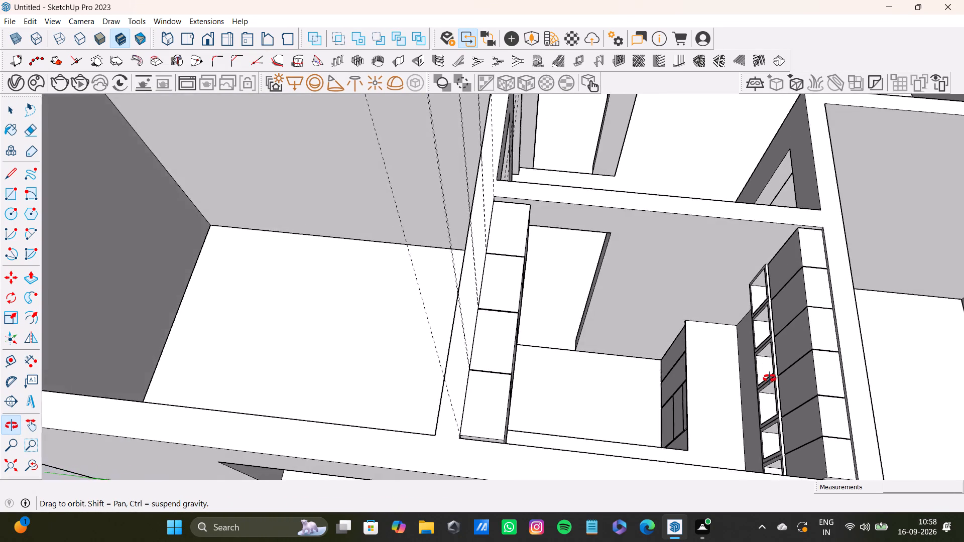
middle_click_drag(770, 378, 859, 166)
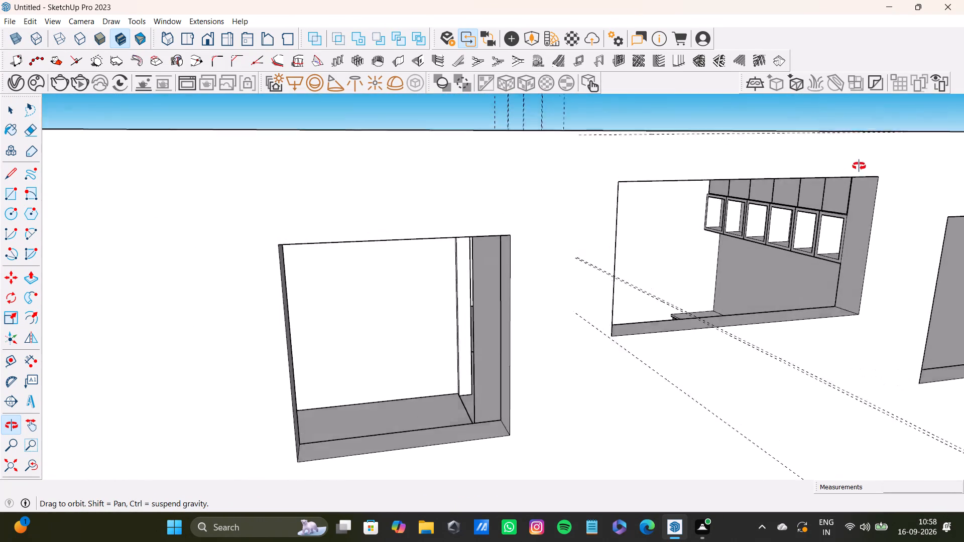
middle_click_drag(859, 166, 242, 394)
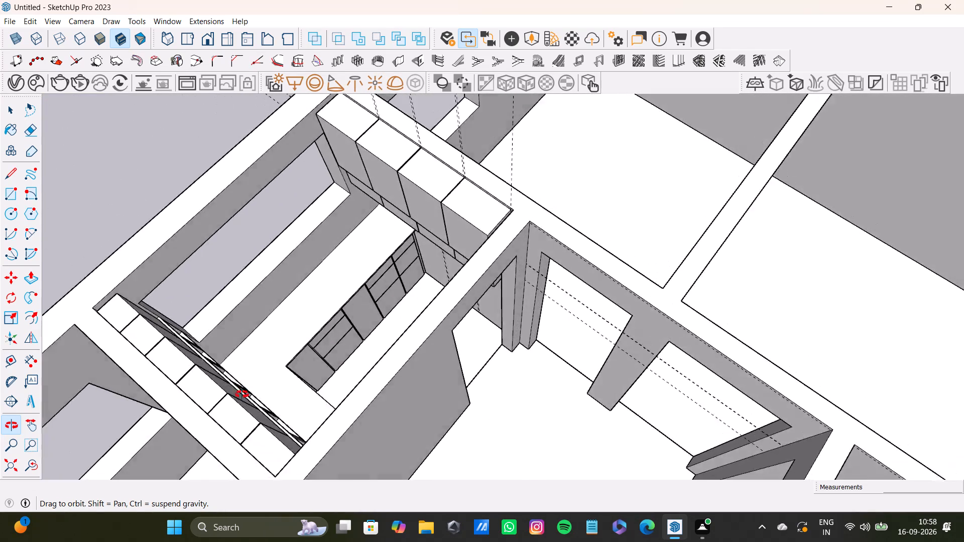
middle_click_drag(242, 394, 104, 290)
scroll(255, 293, "down", 3)
middle_click_drag(278, 289, 509, 342, "shift")
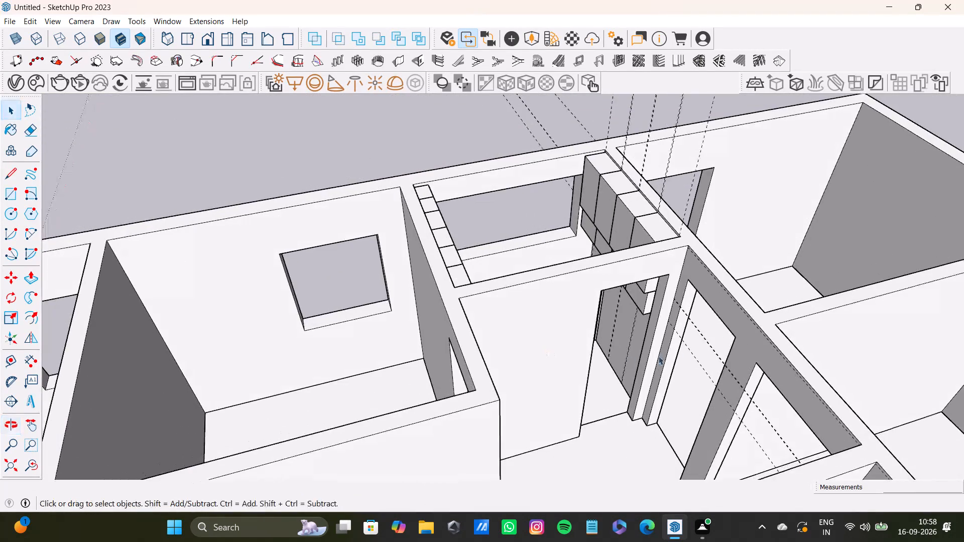
middle_click_drag(686, 348, 436, 364)
scroll(476, 320, "up", 7)
middle_click_drag(511, 292, 335, 289)
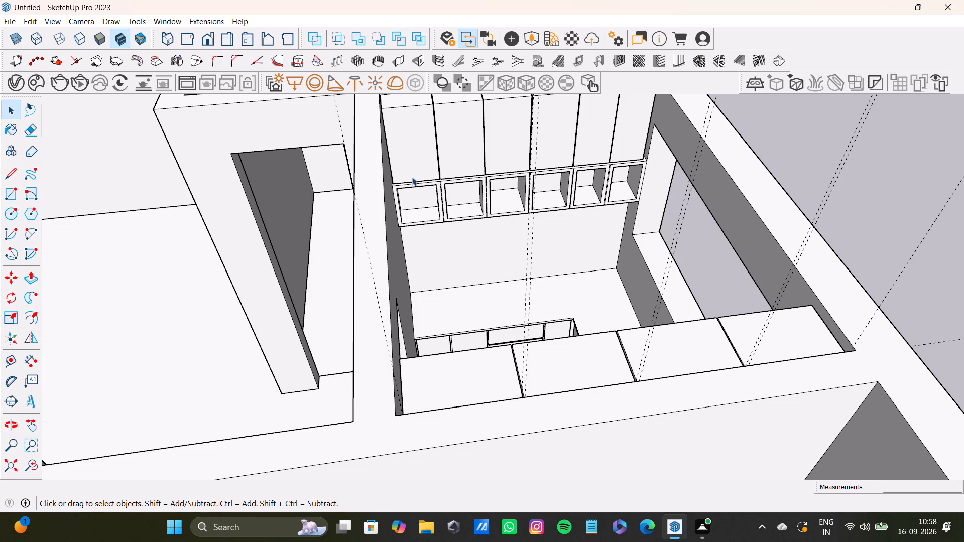
scroll(415, 175, "down", 7)
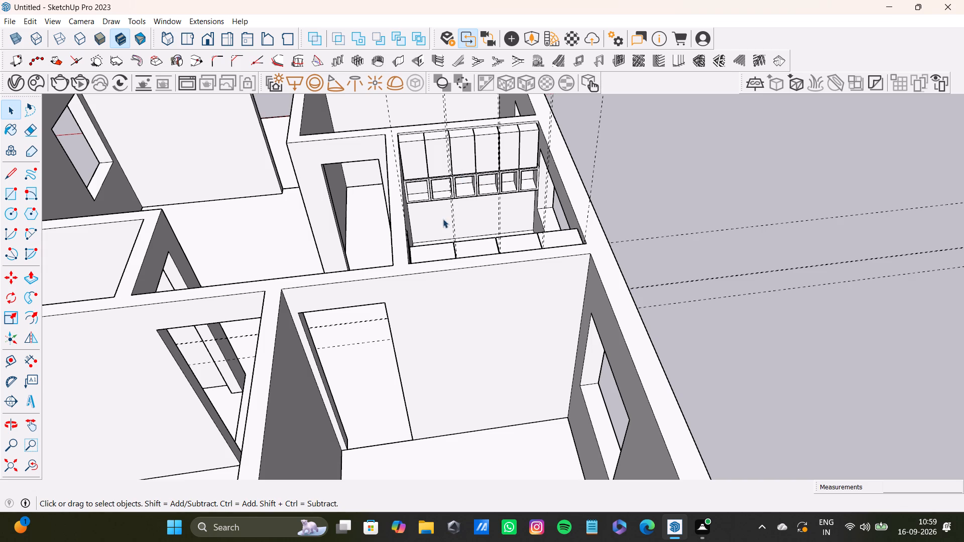
Draw a rectangle about 1' 7/16" by 11" over the opening of the shelf niche farthest from the kitchen window.
scroll(413, 186, "up", 10, "shift")
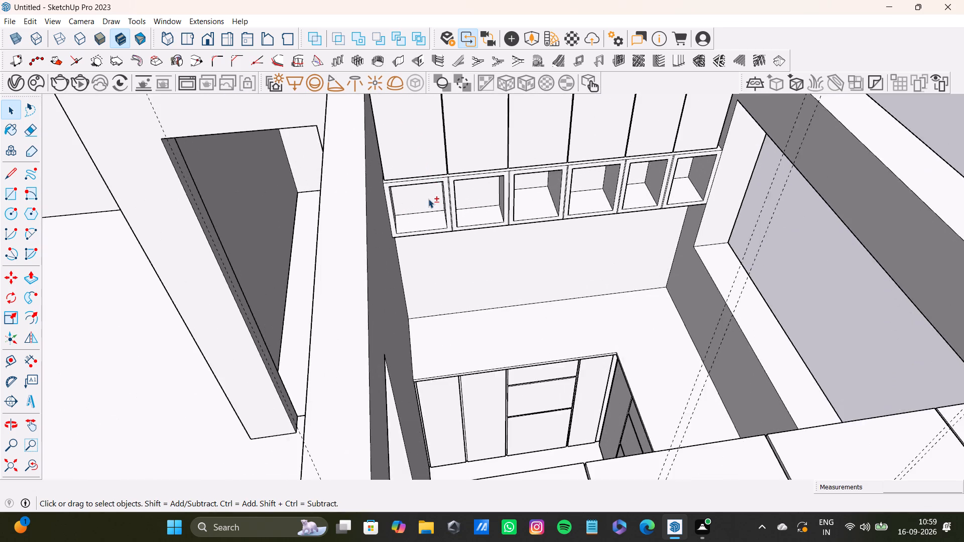
scroll(428, 199, "up", 3, "shift")
middle_click_drag(456, 201, 387, 202)
scroll(387, 202, "up", 1)
key("r")
scroll(355, 183, "up", 3)
left_click(374, 143)
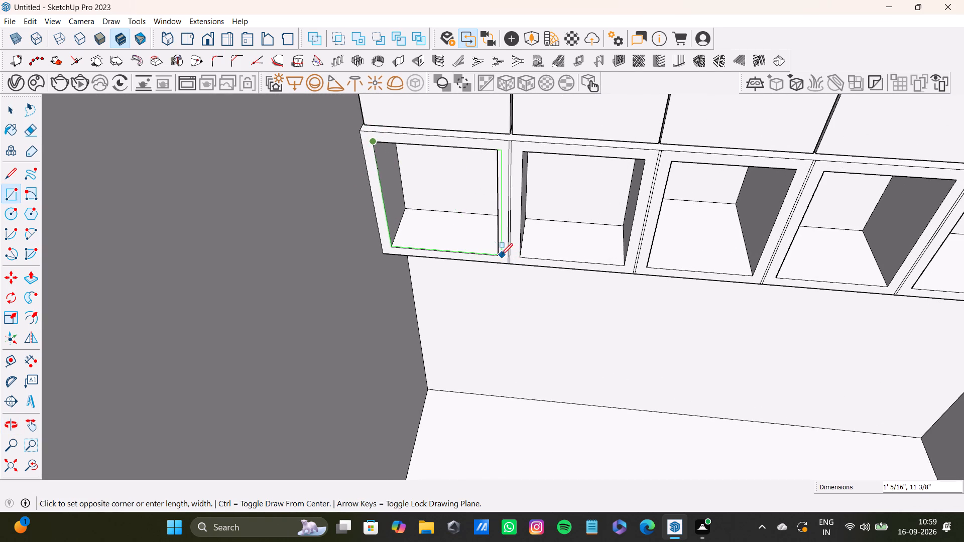
left_click(498, 255)
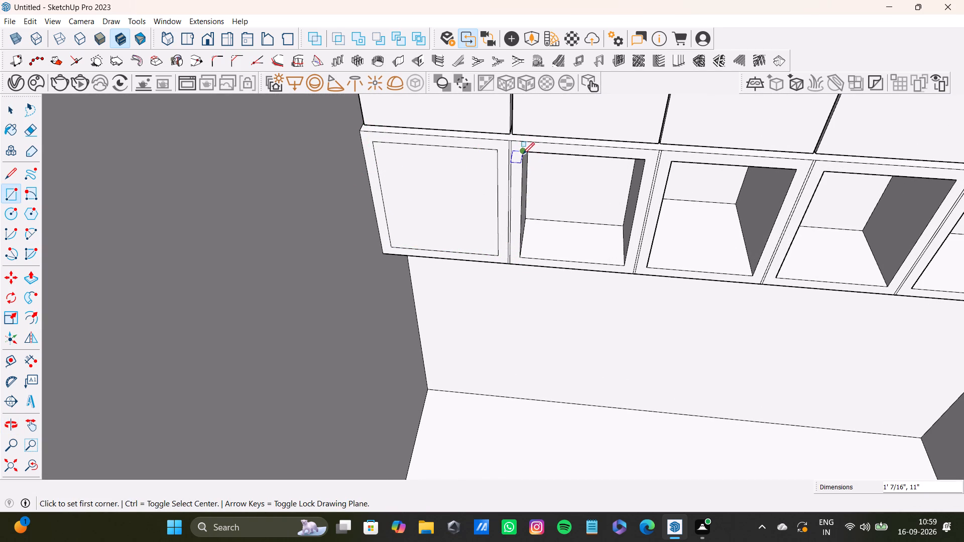
Draw rectangles corner to corner over the second, third and fourth shelf niche openings from the far end, the second about 1' 7/16" by 10 3/8".
left_click(523, 154)
left_click(623, 264)
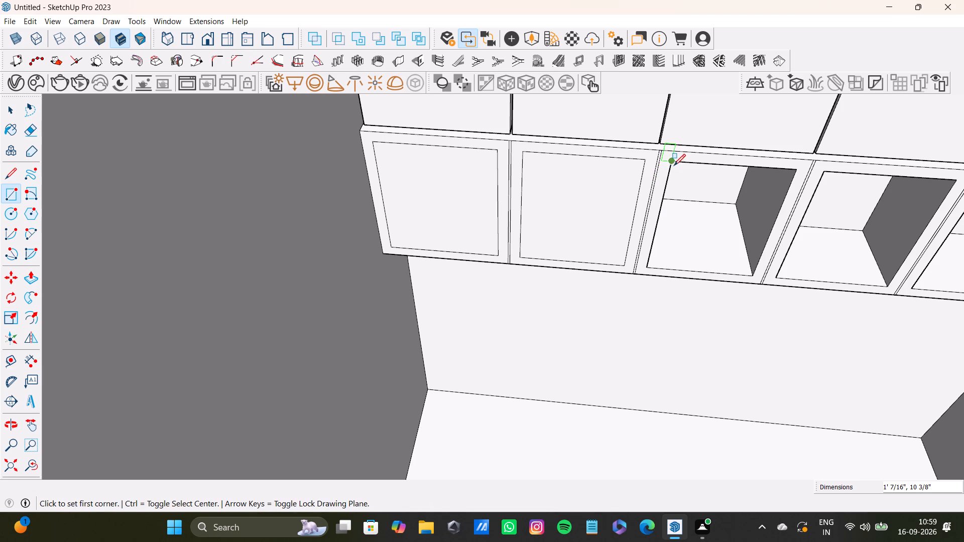
left_click(673, 163)
left_click(755, 275)
scroll(753, 275, "down", 4)
middle_click_drag(766, 262, 543, 272, "shift")
scroll(539, 252, "up", 6)
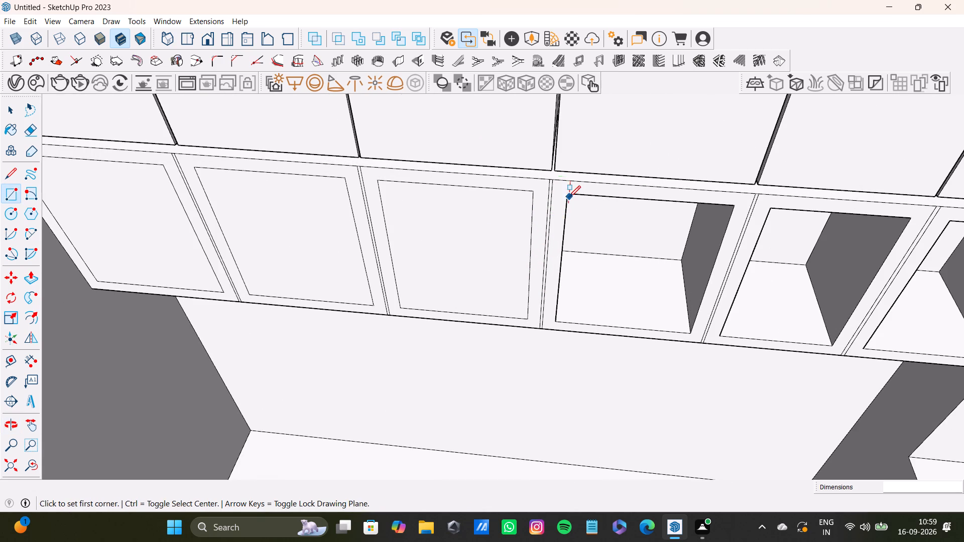
left_click(569, 196)
left_click(689, 335)
Draw rectangles corner to corner over the last two open shelf niches, nearest the kitchen window, and end the Rectangle tool.
scroll(681, 316, "down", 3, "shift")
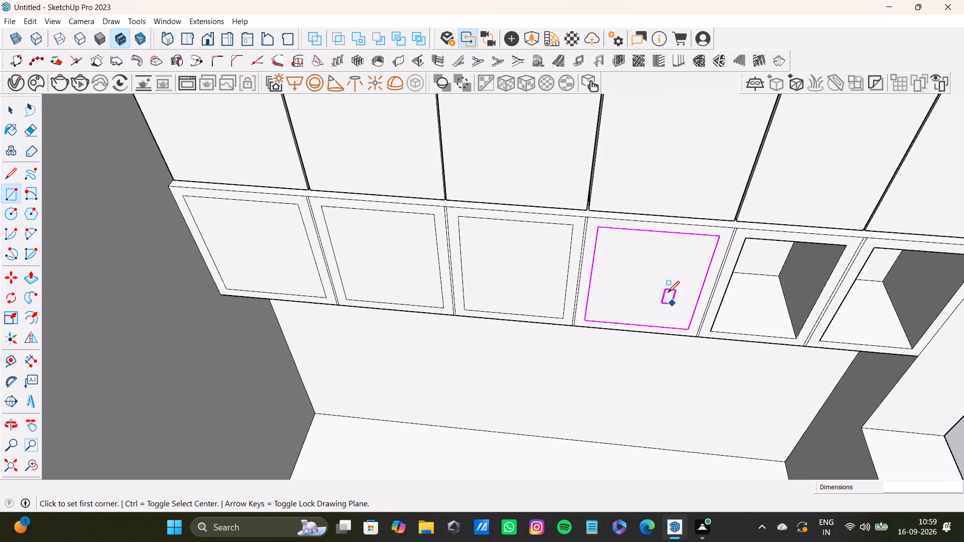
middle_click_drag(666, 289, 466, 264, "shift")
scroll(486, 244, "up", 5)
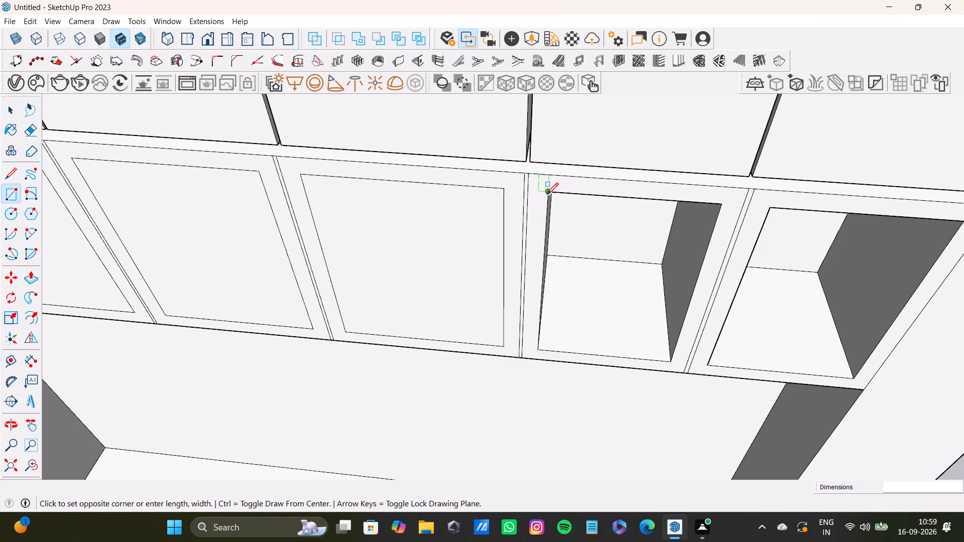
left_click(547, 194)
left_click(670, 359)
scroll(675, 323, "down", 3)
middle_click_drag(671, 297, 537, 275, "shift")
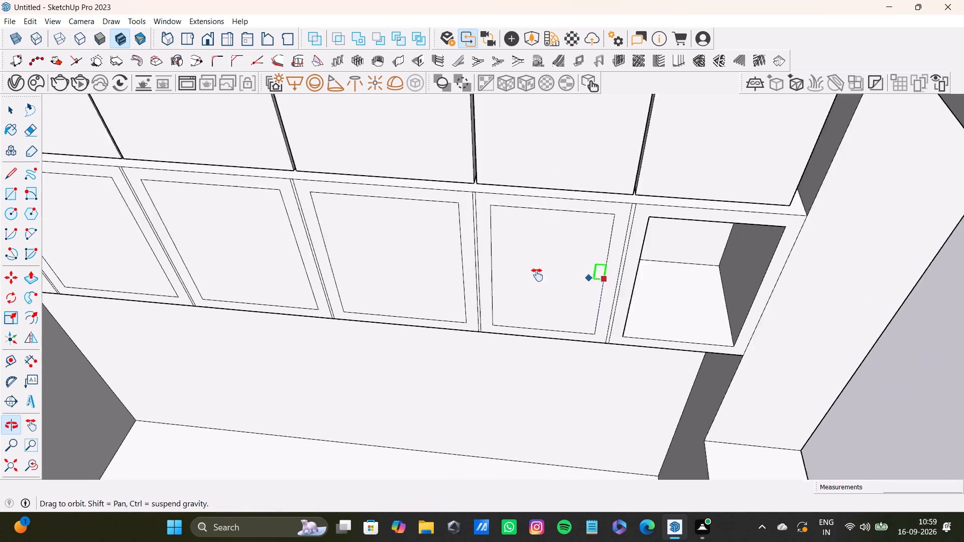
middle_click_drag(537, 275, 512, 270, "shift")
scroll(559, 237, "up", 3)
left_click(570, 202)
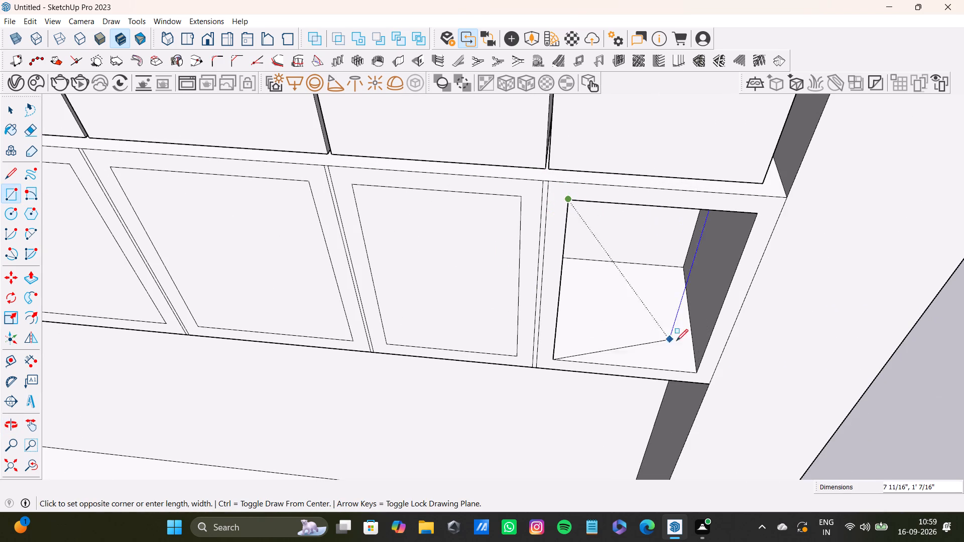
left_click(698, 371)
scroll(575, 335, "down", 14)
middle_click_drag(543, 339, 355, 213)
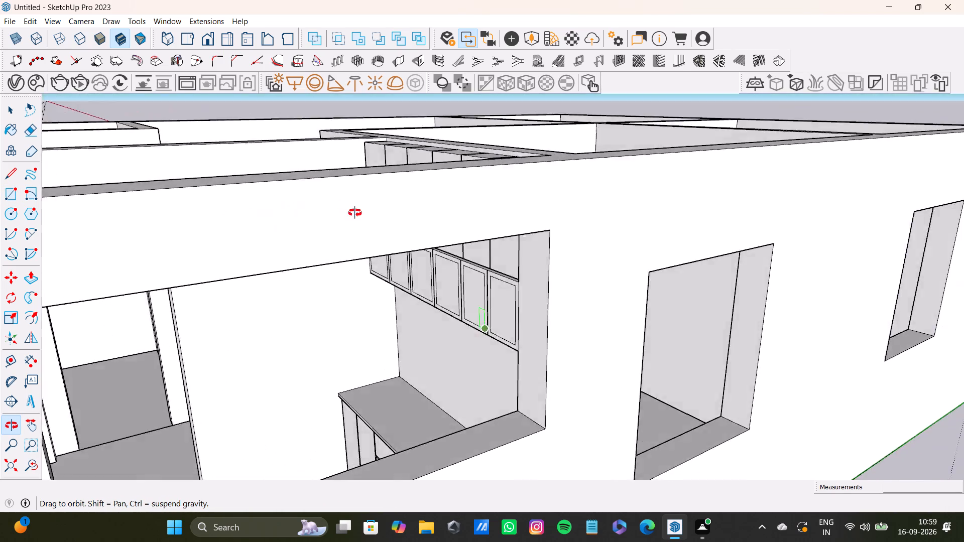
middle_click_drag(355, 213, 643, 334)
scroll(615, 337, "down", 12)
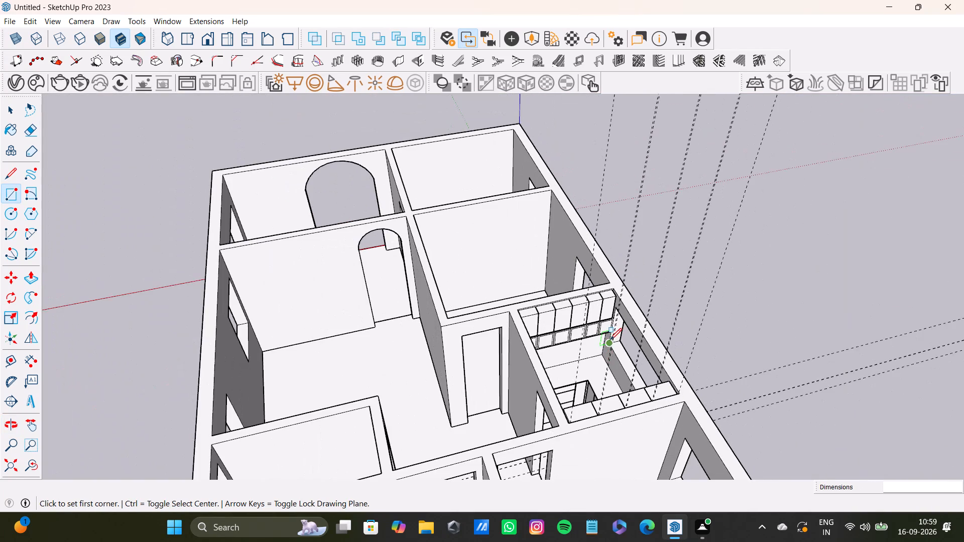
key("space")
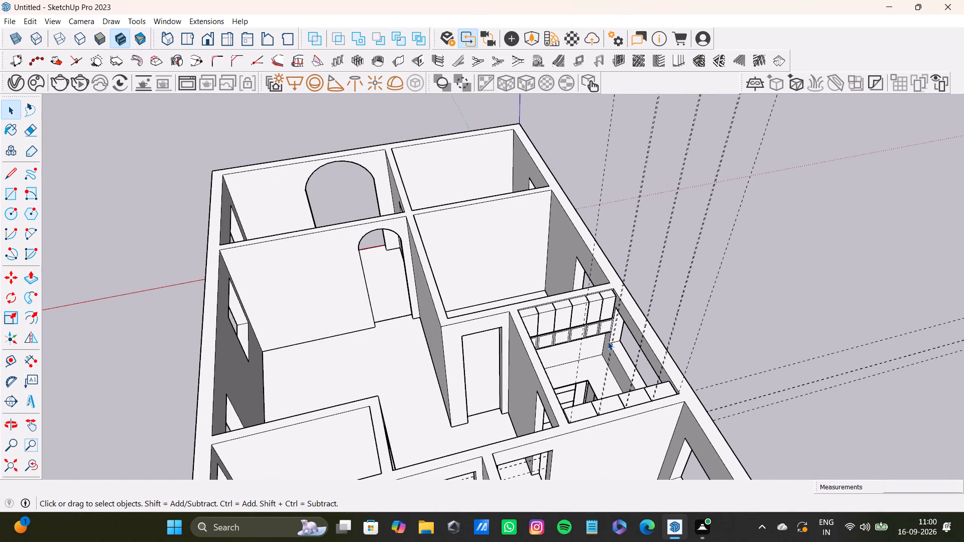
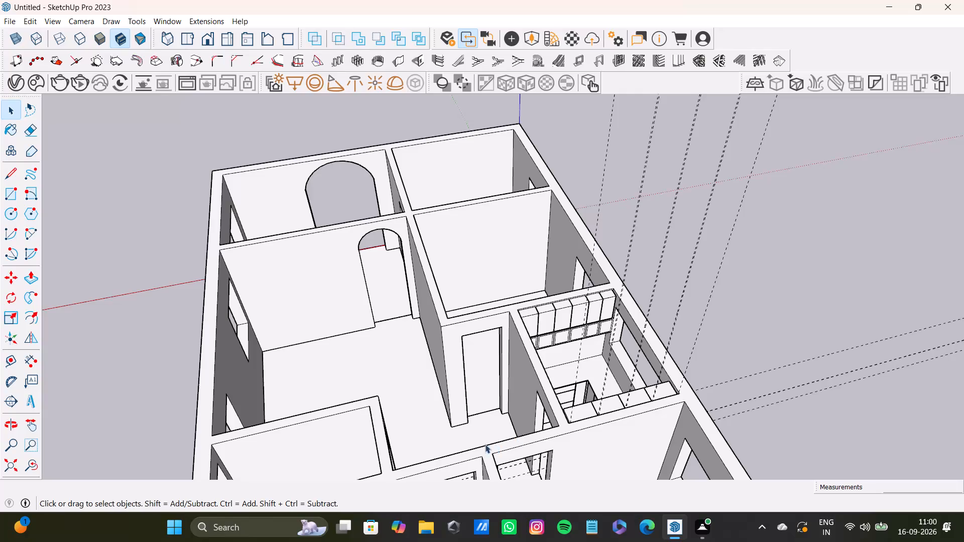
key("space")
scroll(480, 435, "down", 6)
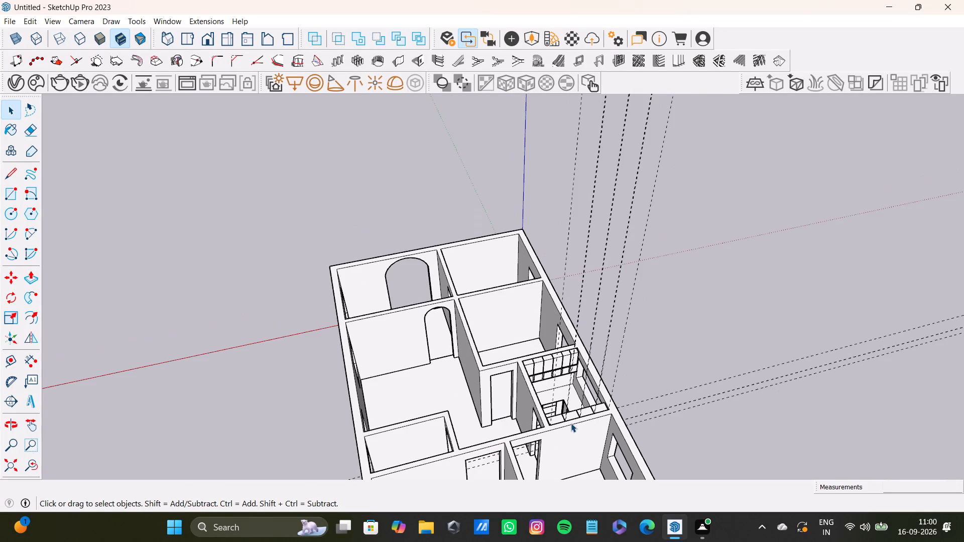
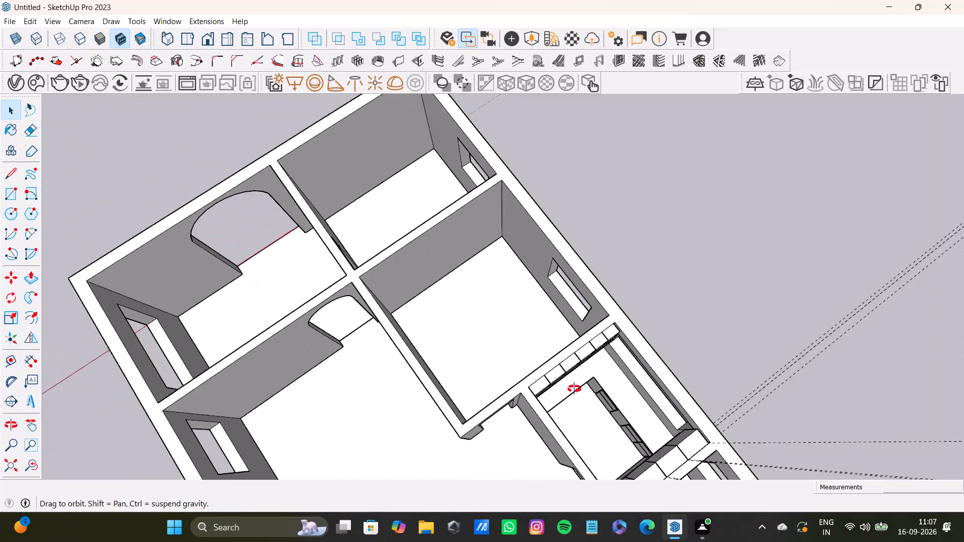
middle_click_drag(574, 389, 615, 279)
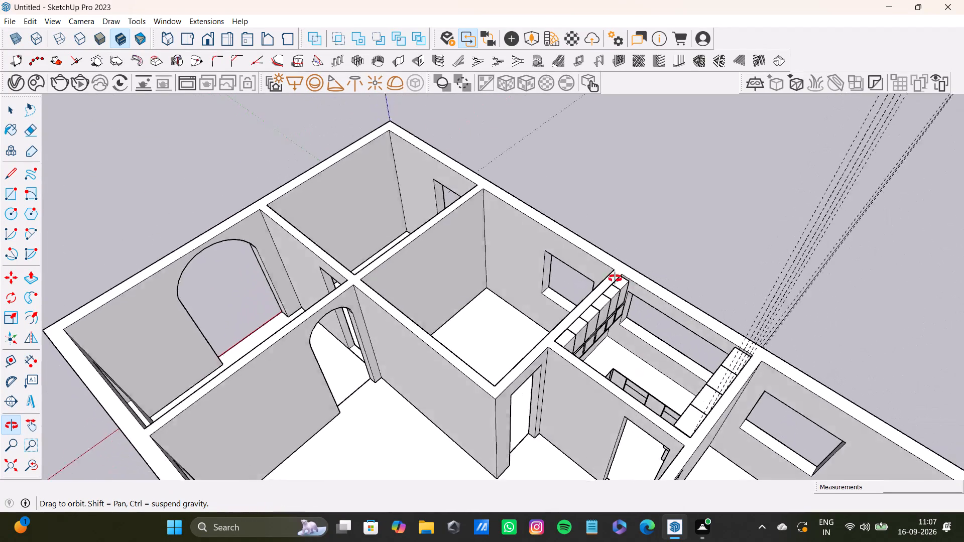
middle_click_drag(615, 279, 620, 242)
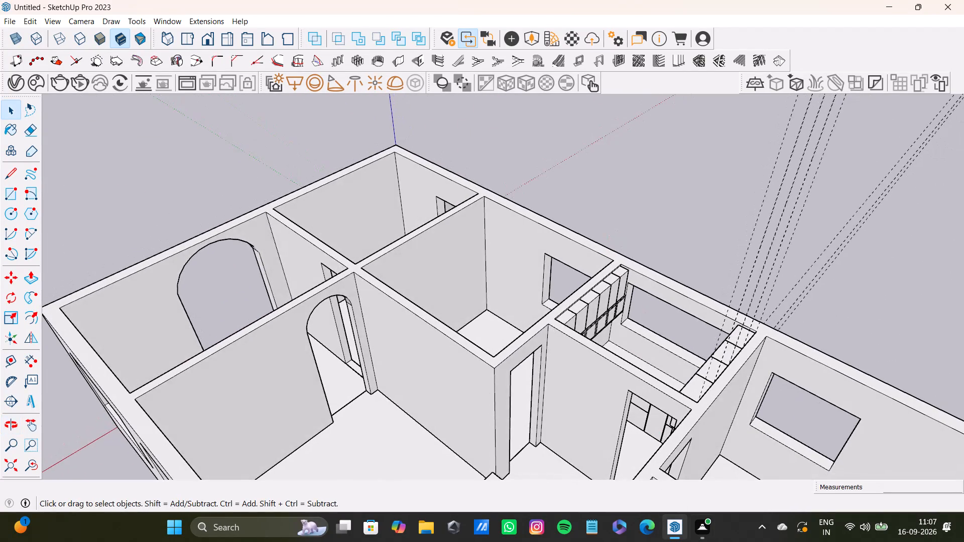
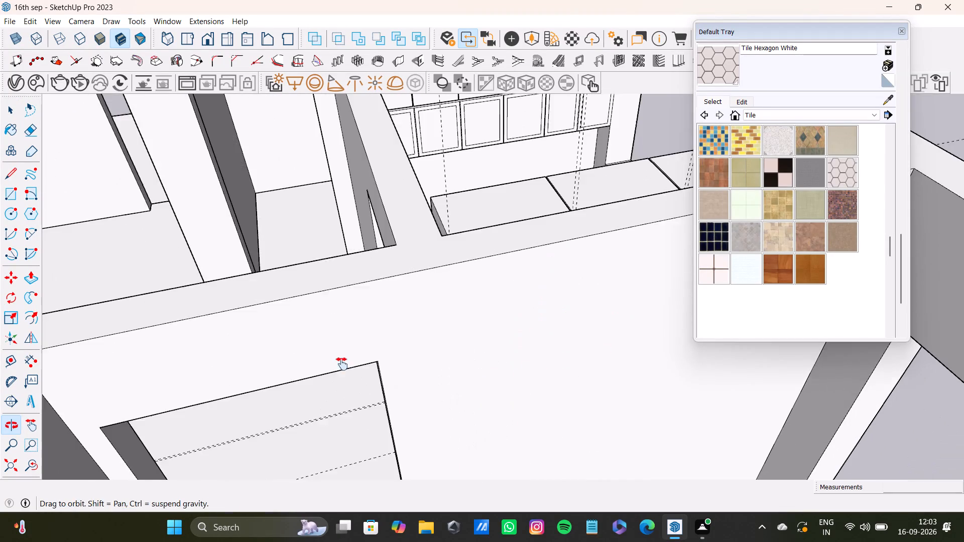
Open the base cabinet group under the kitchen countertop for editing, near the first door beside the wall.
middle_click_drag(342, 364, 342, 363, "shift")
scroll(474, 239, "up", 11)
middle_click_drag(450, 197, 509, 438, "shift")
scroll(500, 350, "up", 7)
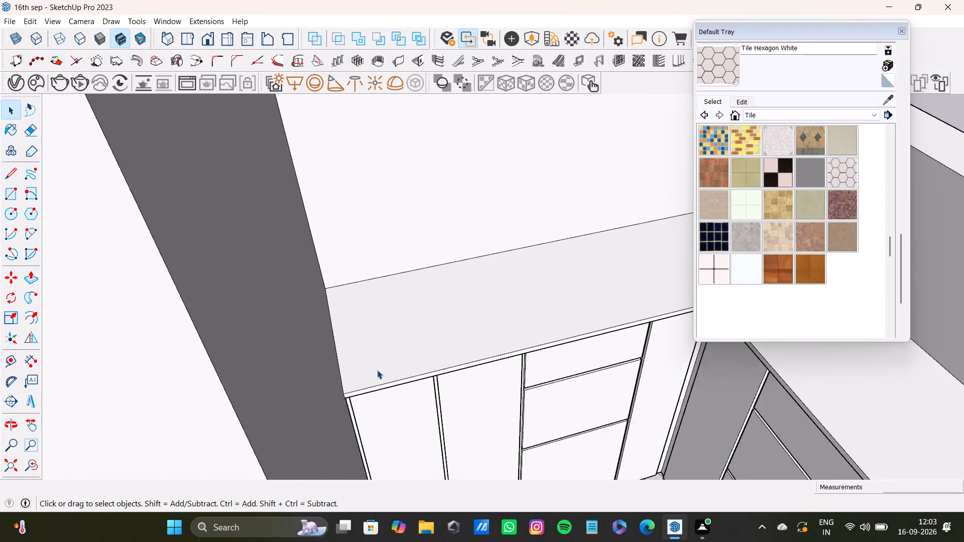
scroll(377, 370, "up", 15)
middle_click_drag(415, 390, 297, 318)
scroll(472, 352, "up", 4)
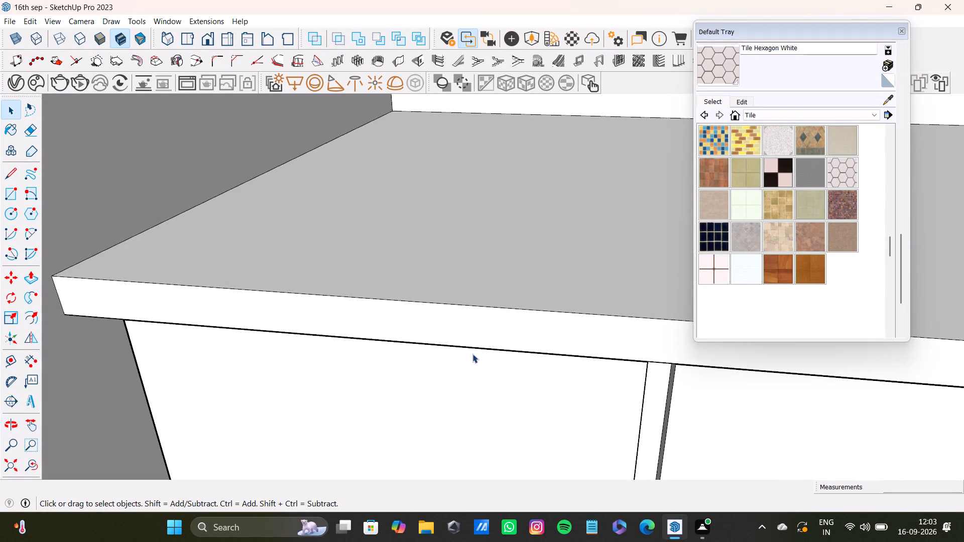
middle_click_drag(474, 372, 466, 313, "shift")
middle_click_drag(544, 322, 536, 302)
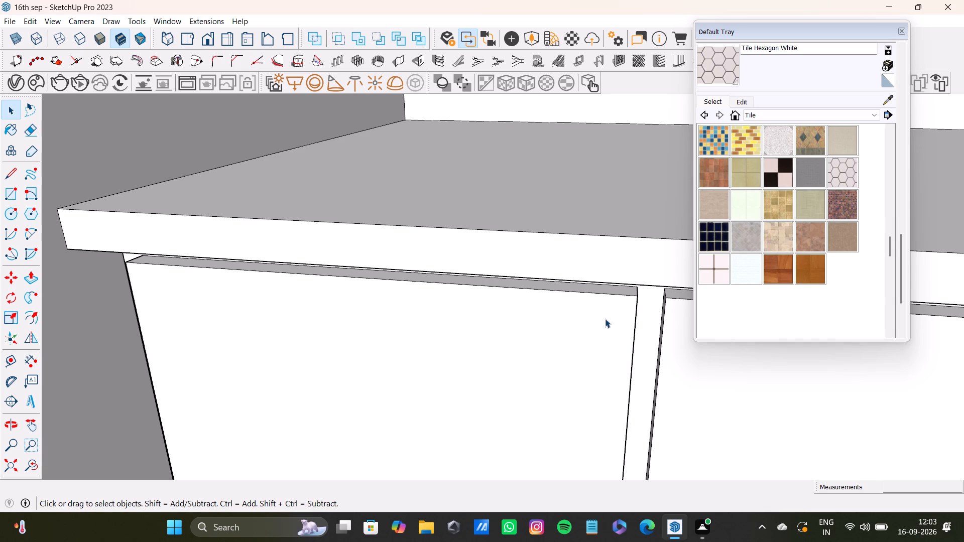
scroll(581, 328, "up", 10, "shift")
scroll(626, 300, "up", 4)
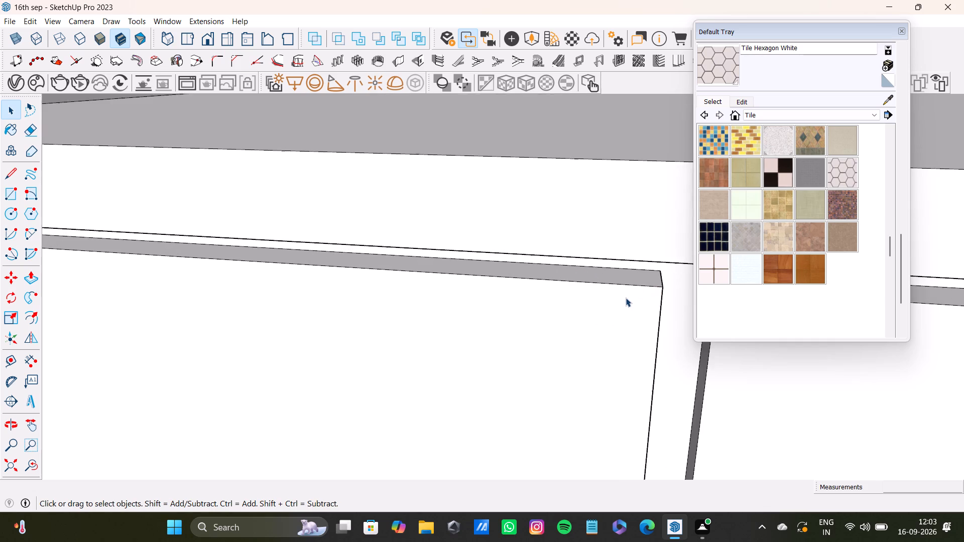
scroll(626, 298, "up", 3)
double_click(631, 272, "shift")
scroll(525, 329, "down", 7)
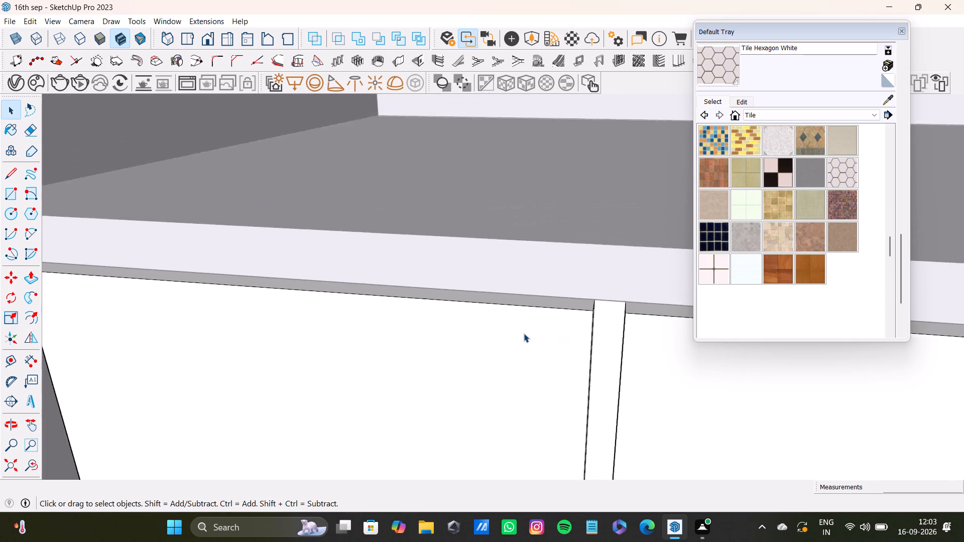
scroll(524, 333, "down", 20)
scroll(524, 333, "down", 9)
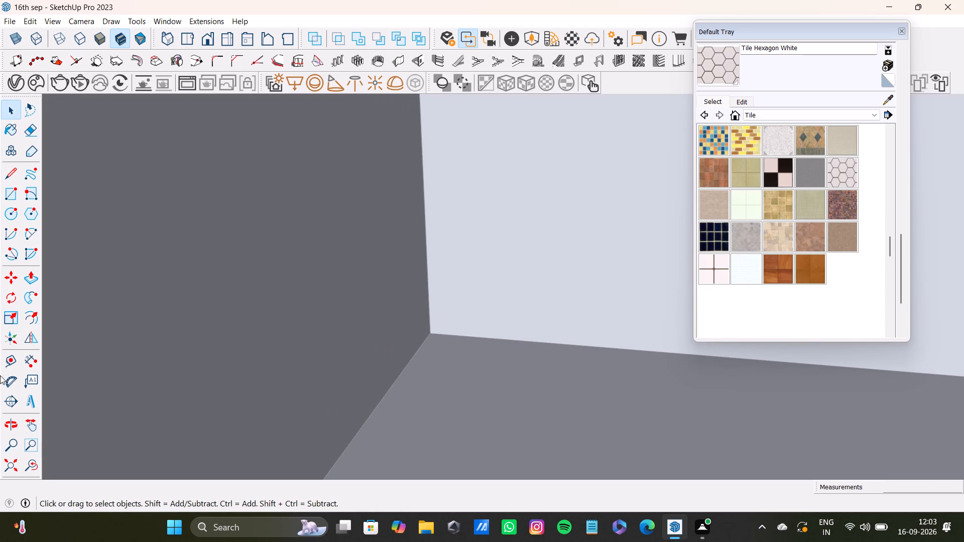
left_click(37, 471)
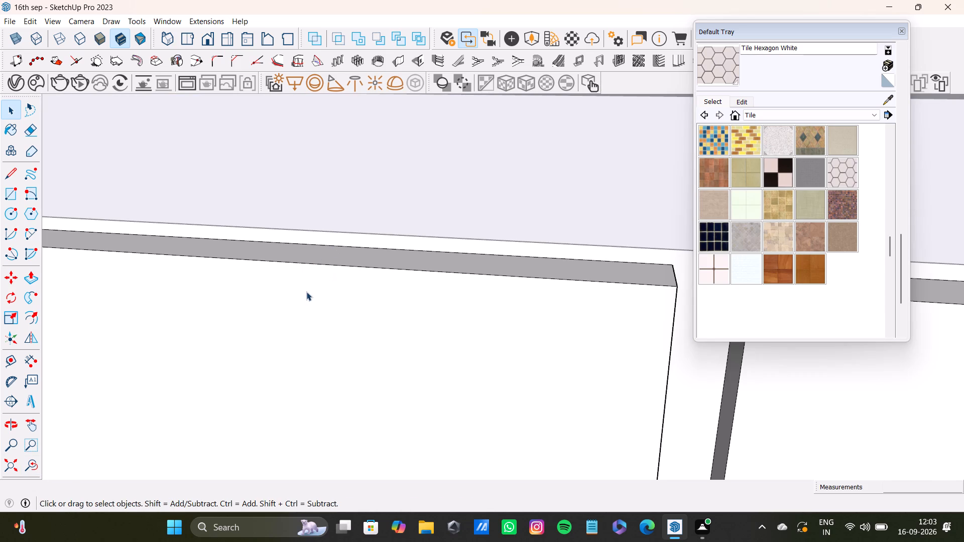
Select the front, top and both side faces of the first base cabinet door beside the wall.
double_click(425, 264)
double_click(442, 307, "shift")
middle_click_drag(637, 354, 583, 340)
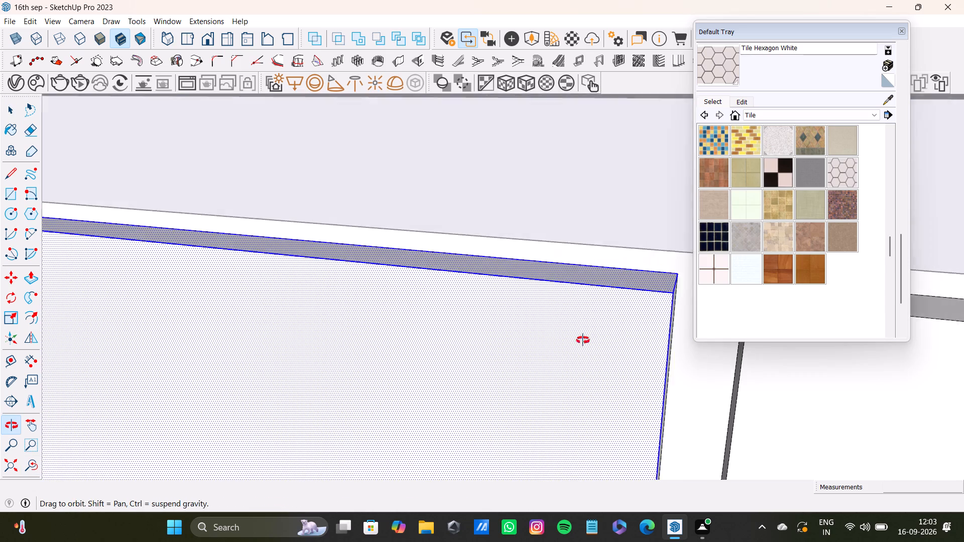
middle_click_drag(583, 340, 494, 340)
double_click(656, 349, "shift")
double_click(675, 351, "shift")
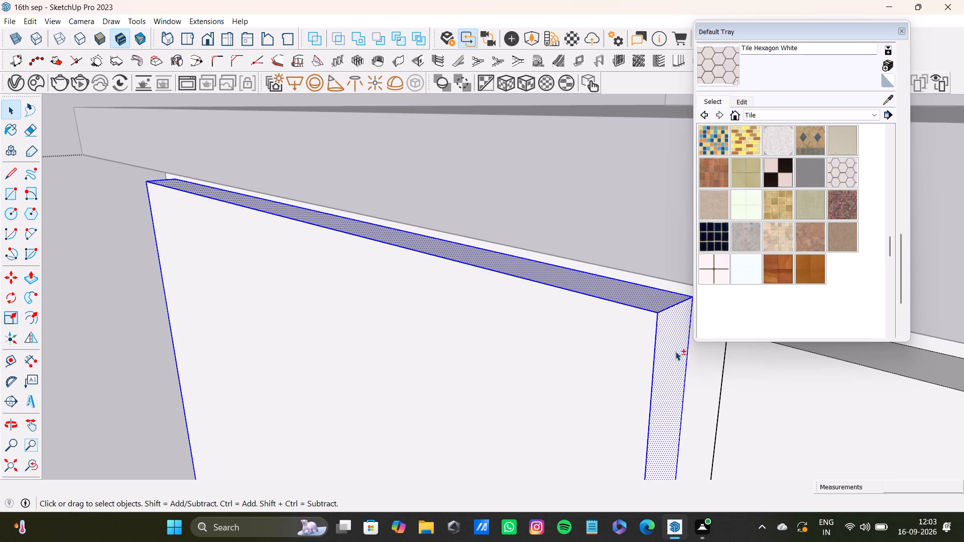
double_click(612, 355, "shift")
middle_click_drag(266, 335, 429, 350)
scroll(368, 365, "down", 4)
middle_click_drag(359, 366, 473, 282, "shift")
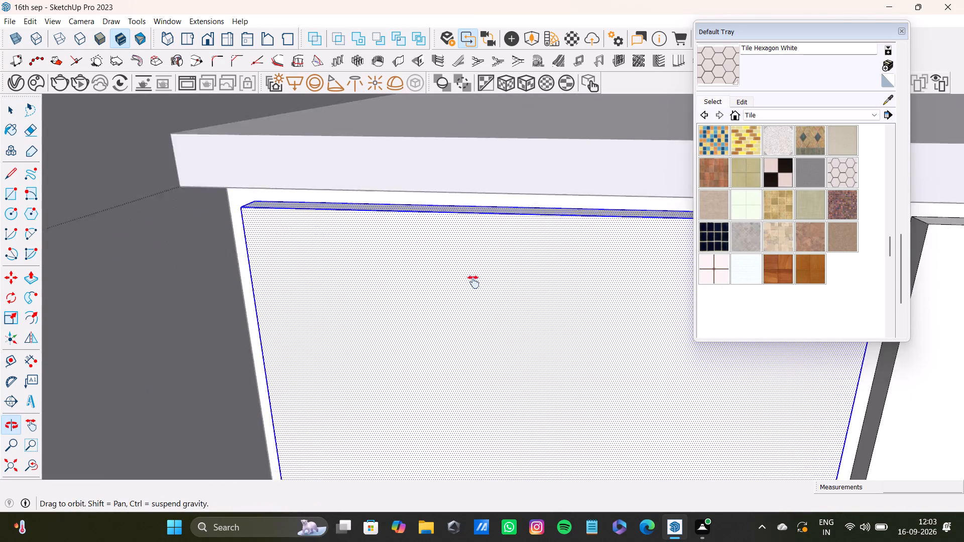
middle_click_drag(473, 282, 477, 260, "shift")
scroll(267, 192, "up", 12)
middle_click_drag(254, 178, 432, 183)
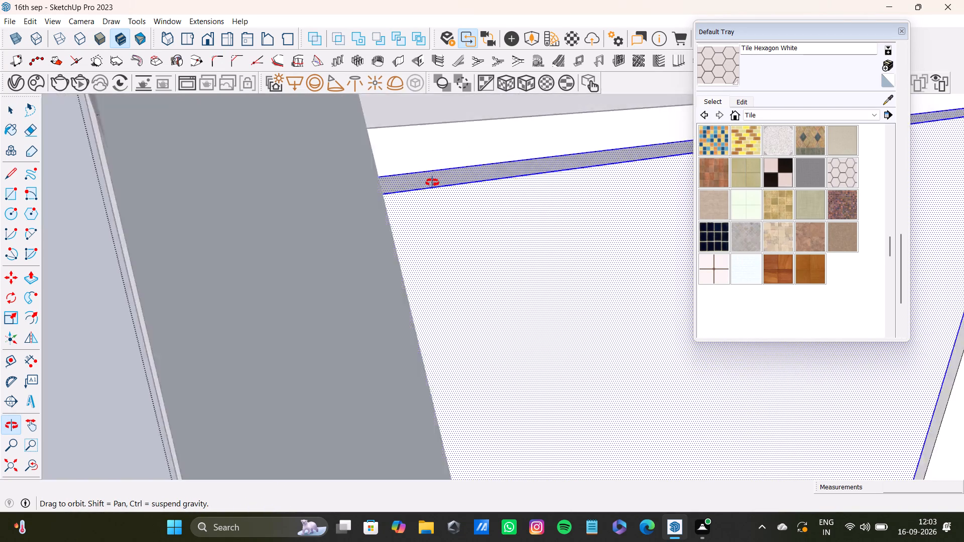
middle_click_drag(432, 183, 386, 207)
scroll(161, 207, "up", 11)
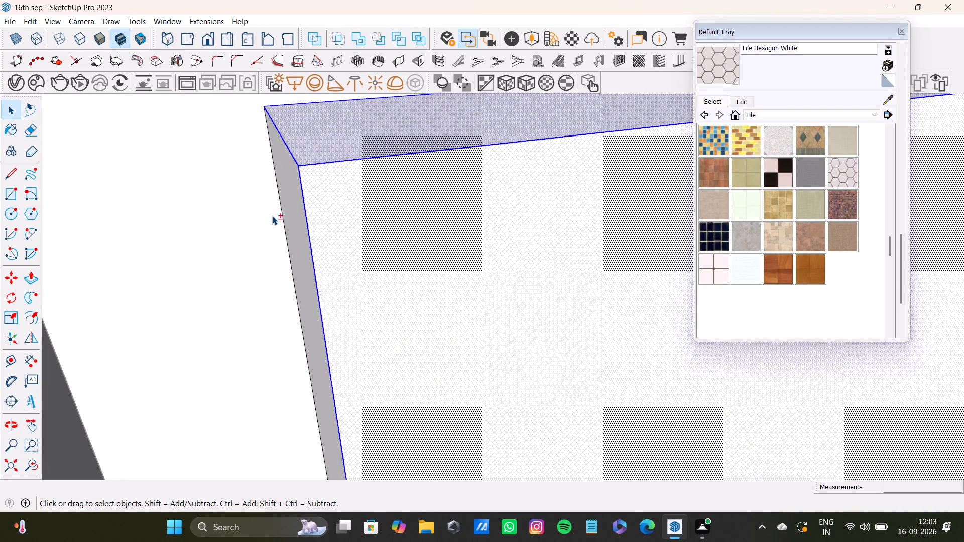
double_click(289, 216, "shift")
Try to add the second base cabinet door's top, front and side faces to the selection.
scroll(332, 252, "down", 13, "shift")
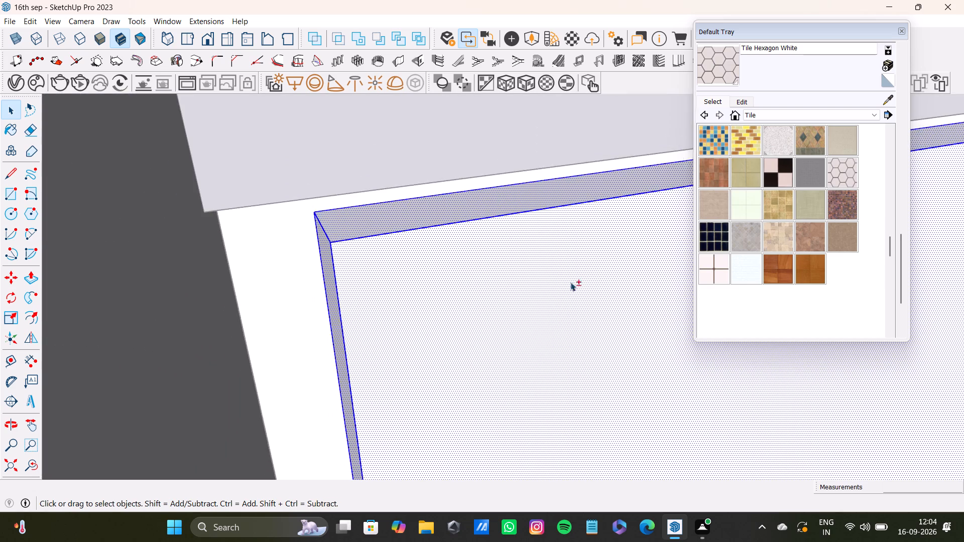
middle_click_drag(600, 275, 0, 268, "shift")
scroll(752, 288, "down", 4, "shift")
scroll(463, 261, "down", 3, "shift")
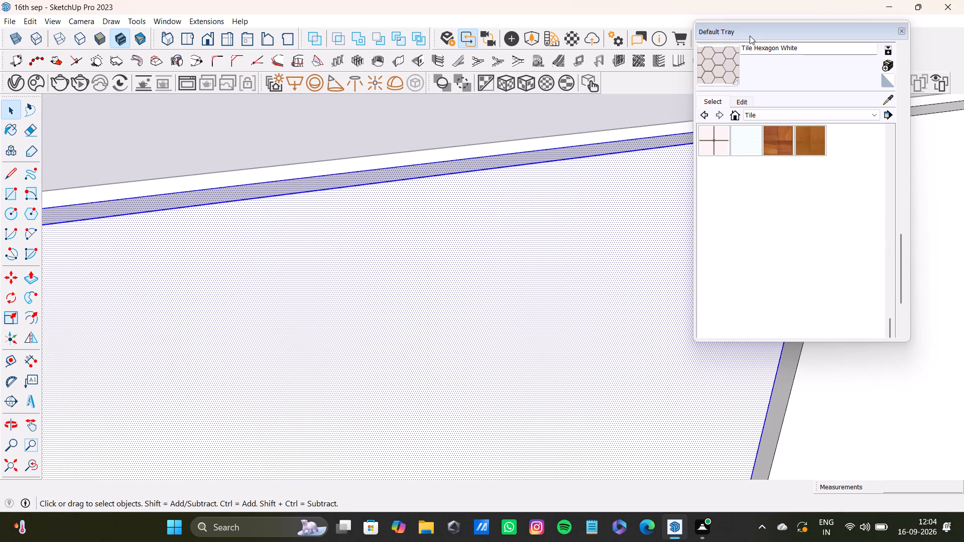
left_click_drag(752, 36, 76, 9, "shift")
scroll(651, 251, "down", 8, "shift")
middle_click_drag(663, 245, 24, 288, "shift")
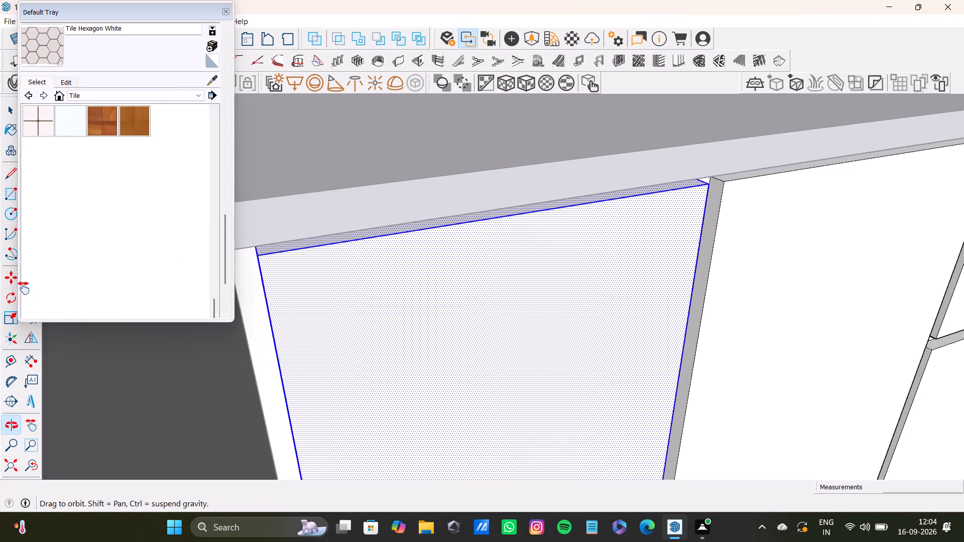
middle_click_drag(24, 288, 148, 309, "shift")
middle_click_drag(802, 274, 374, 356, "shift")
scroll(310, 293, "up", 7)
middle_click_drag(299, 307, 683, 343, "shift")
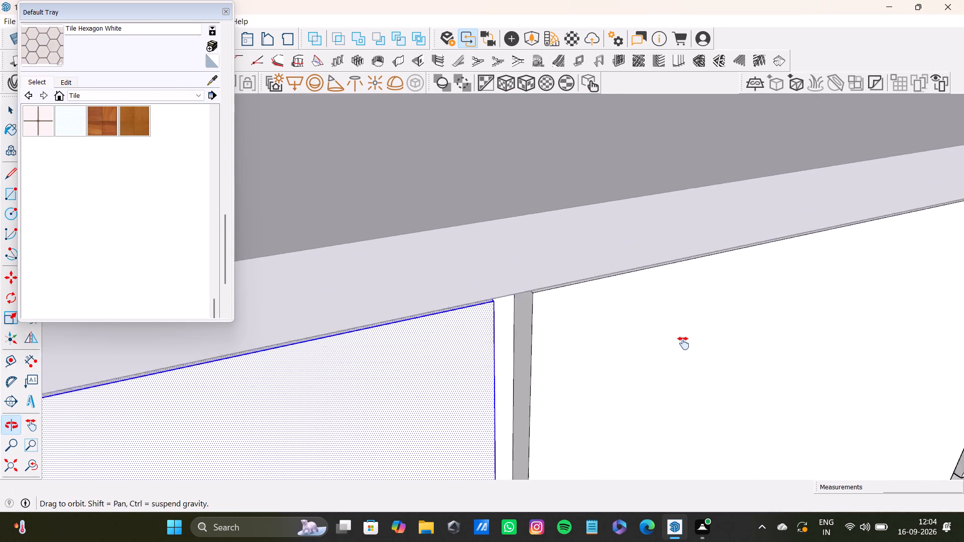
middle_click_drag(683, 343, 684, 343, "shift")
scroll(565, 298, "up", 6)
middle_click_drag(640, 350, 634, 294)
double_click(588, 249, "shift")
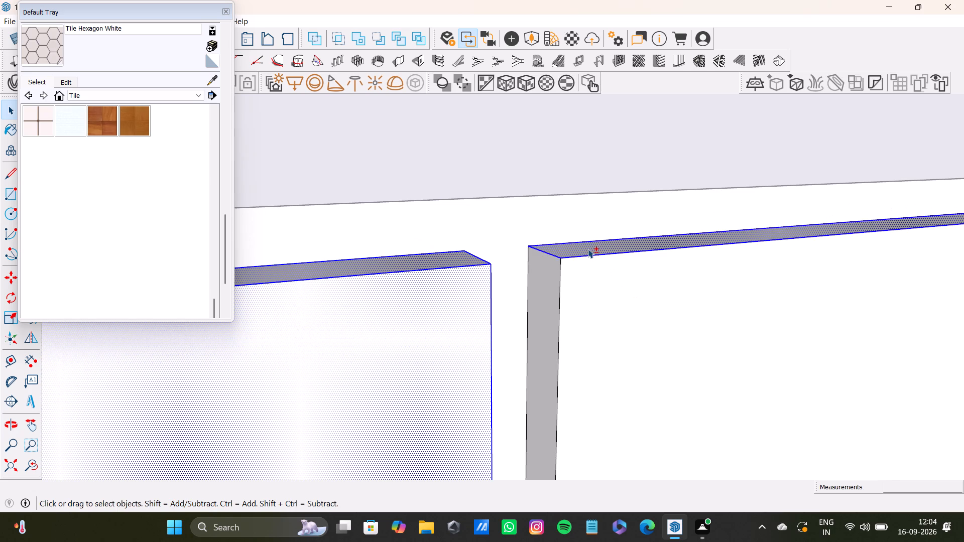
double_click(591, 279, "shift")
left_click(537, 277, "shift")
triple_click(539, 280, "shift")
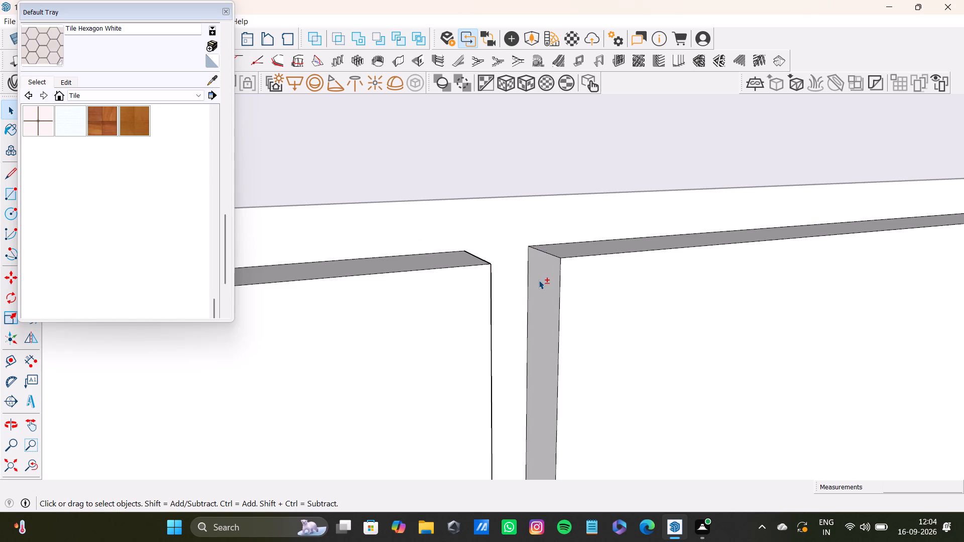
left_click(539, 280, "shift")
Select the first base cabinet door's top, front and both side faces, plus the second door's top, front and adjoining side face.
double_click(574, 246, "shift")
double_click(578, 270, "shift")
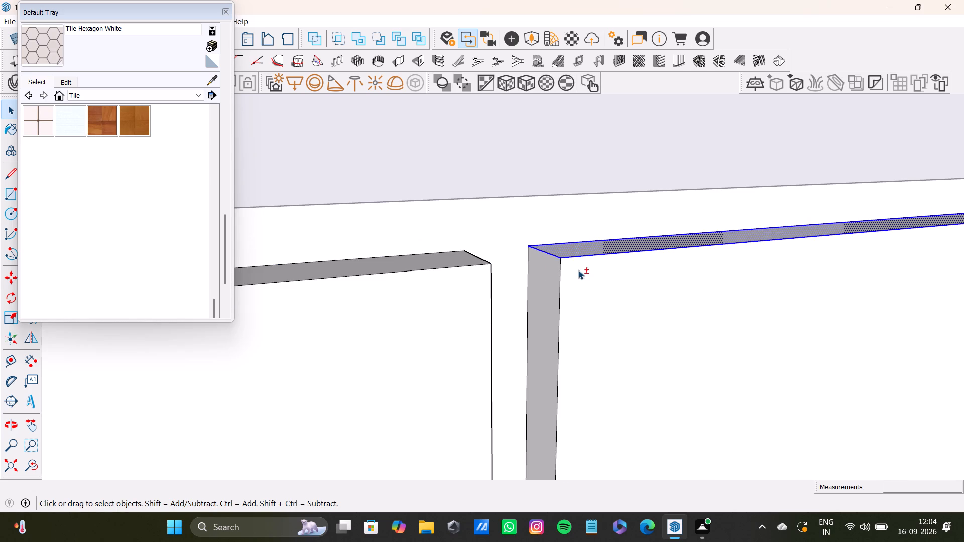
double_click(543, 282, "shift")
double_click(442, 265, "shift")
double_click(453, 292, "shift")
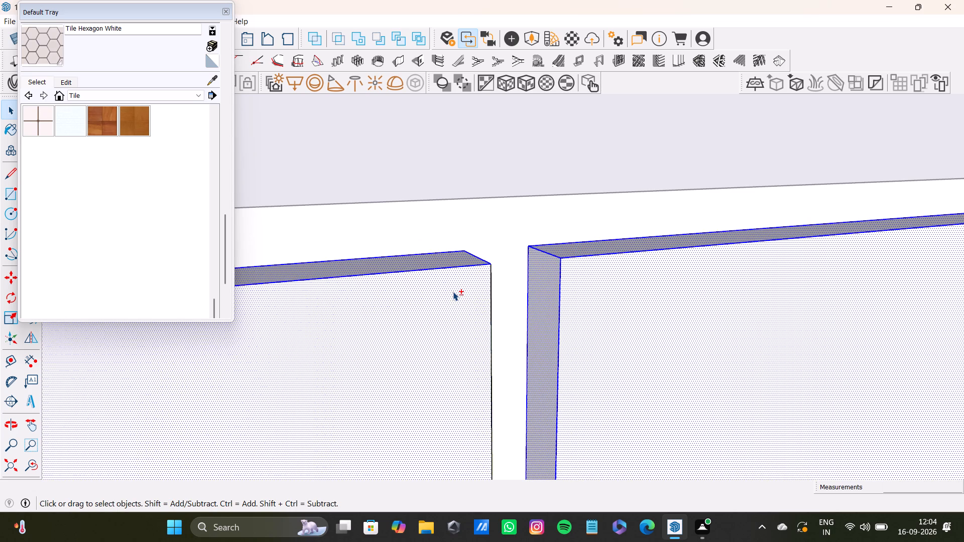
middle_click_drag(549, 321, 407, 324)
double_click(475, 304, "shift")
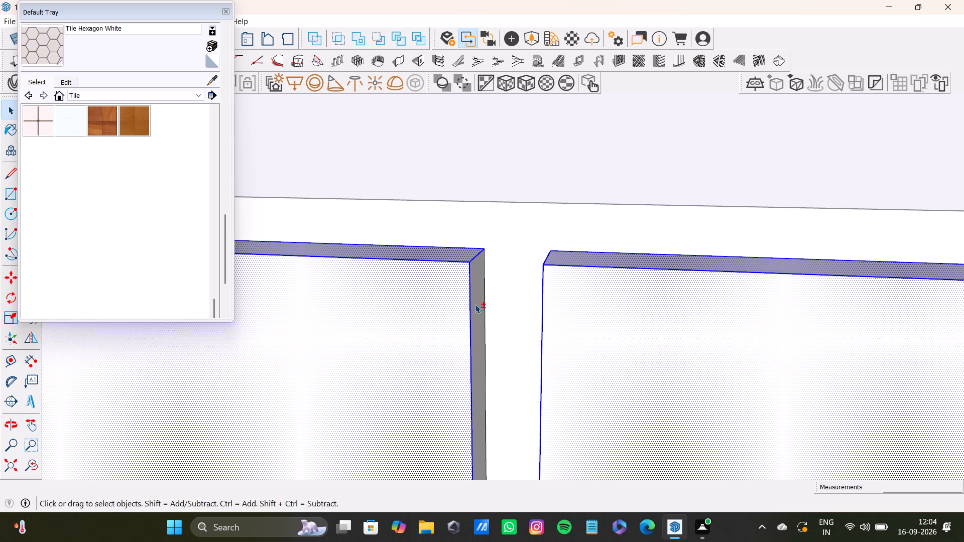
scroll(454, 357, "down", 4, "shift")
middle_click_drag(454, 358, 955, 354, "shift")
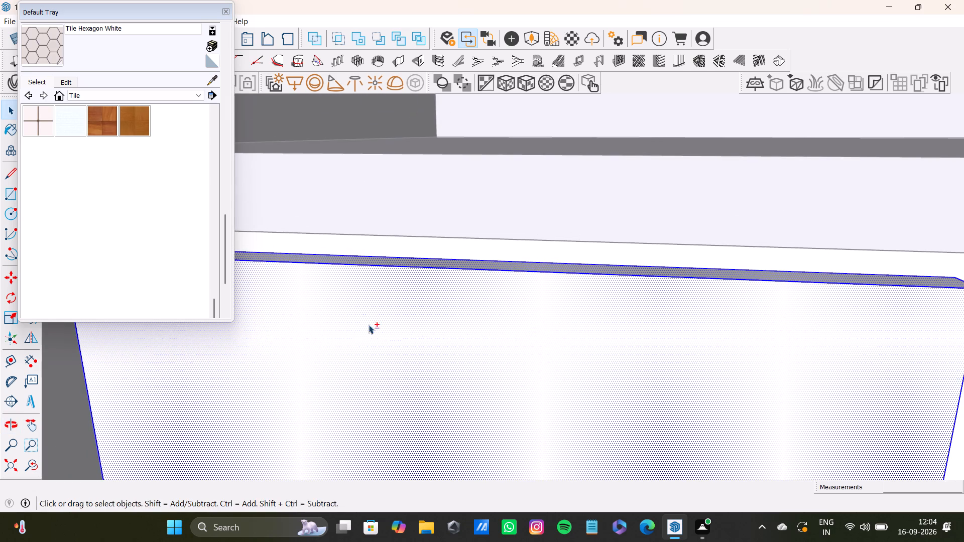
middle_click_drag(369, 325, 633, 299, "shift")
scroll(336, 254, "up", 11)
middle_click_drag(313, 232, 417, 221)
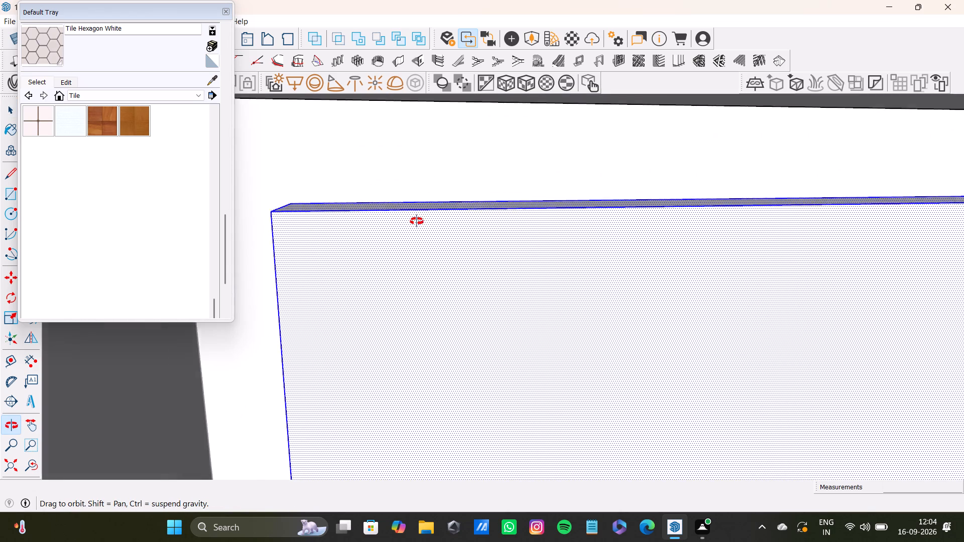
middle_click_drag(417, 221, 489, 221)
scroll(493, 221, "up", 1)
double_click(239, 355, "shift")
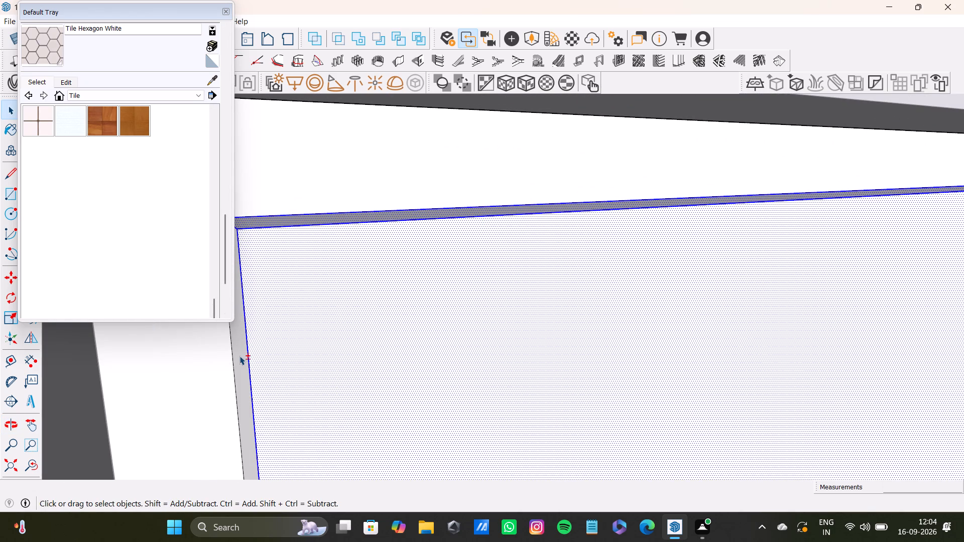
Add the top, front and door-facing side faces of the upper drawer front beside the second door to the selection.
scroll(464, 284, "down", 7, "shift")
middle_click_drag(836, 213, 37, 252, "shift")
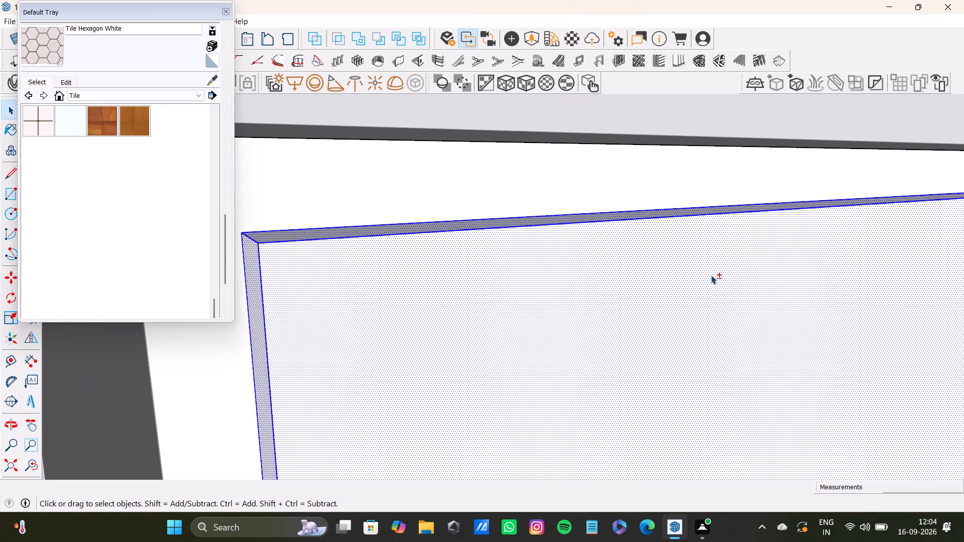
scroll(711, 275, "down", 7, "shift")
middle_click_drag(712, 265, 34, 309, "shift")
scroll(514, 327, "down", 8, "shift")
middle_click_drag(591, 267, 384, 267, "shift")
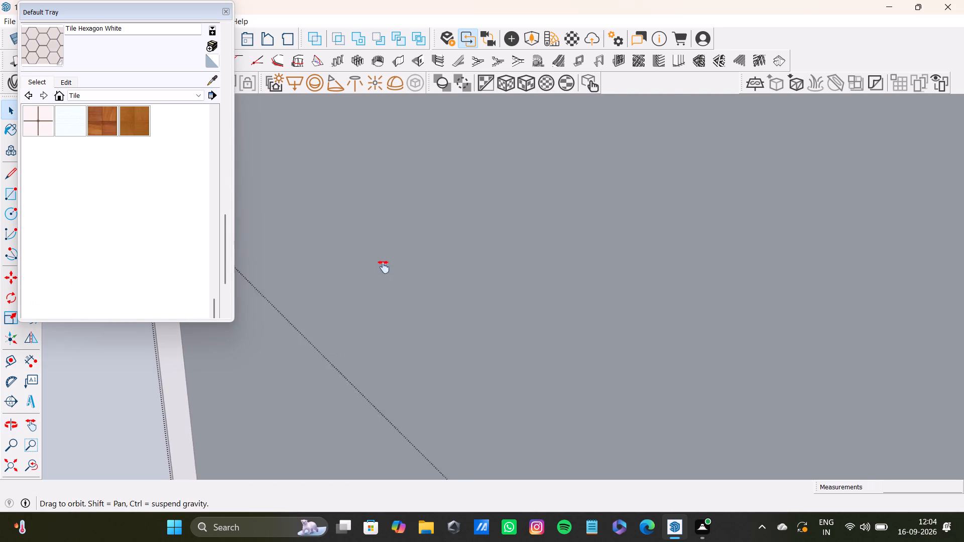
middle_click_drag(384, 267, 21, 293, "shift")
left_click(37, 465, "shift")
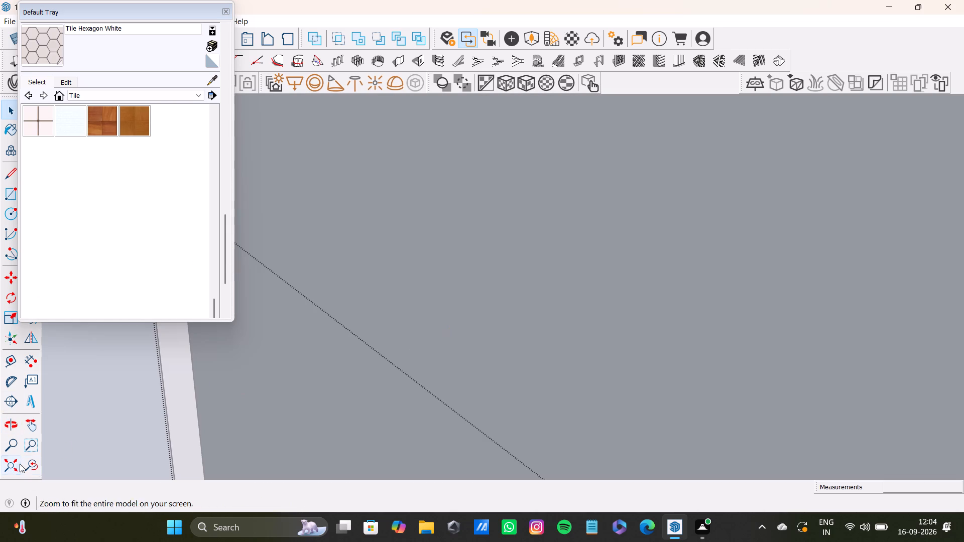
left_click(20, 464, "shift")
middle_click_drag(691, 200, 419, 438, "shift")
scroll(272, 386, "up", 13, "shift")
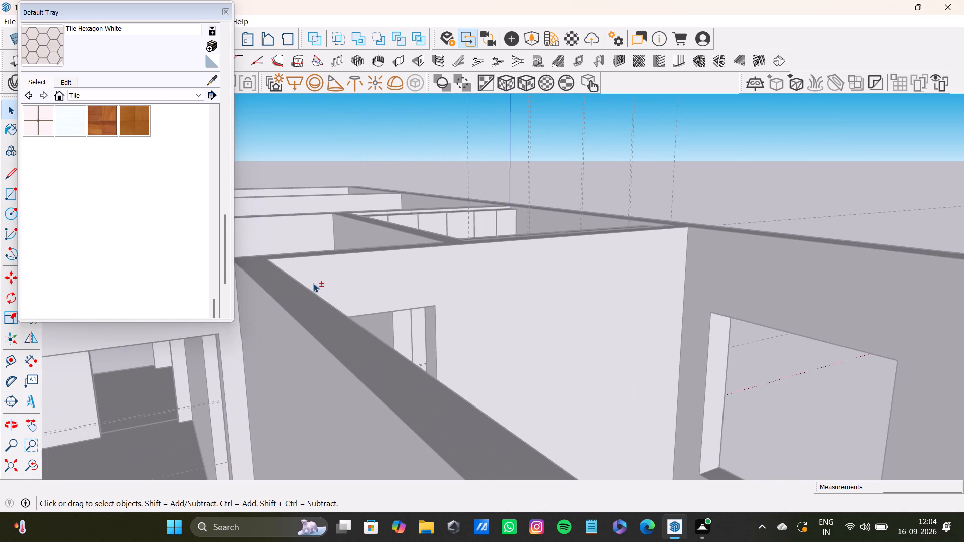
middle_click_drag(339, 254, 358, 271, "shift")
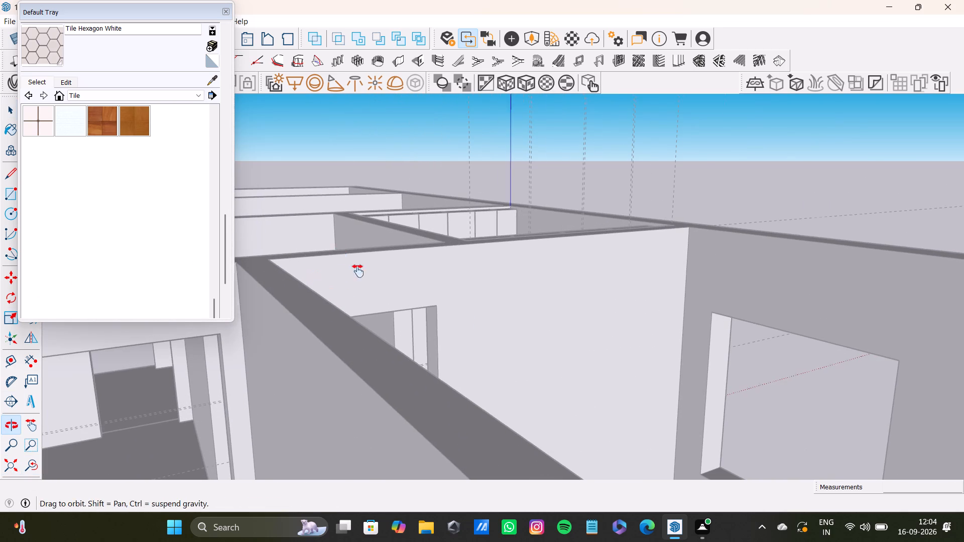
middle_click_drag(358, 271, 503, 344, "shift")
middle_click_drag(488, 292, 474, 420)
scroll(550, 349, "up", 12)
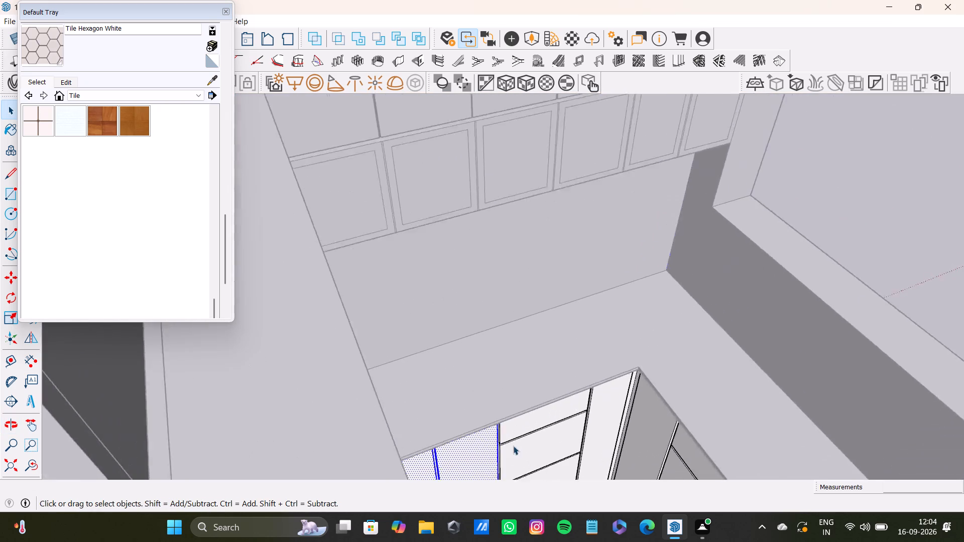
scroll(513, 446, "up", 19)
middle_click_drag(500, 417, 486, 375)
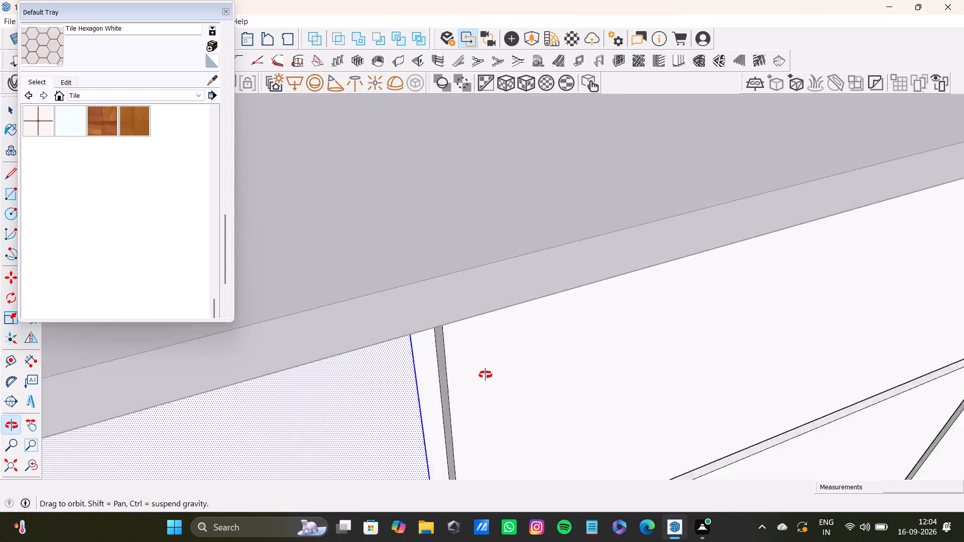
middle_click_drag(486, 375, 459, 288)
scroll(436, 273, "up", 12)
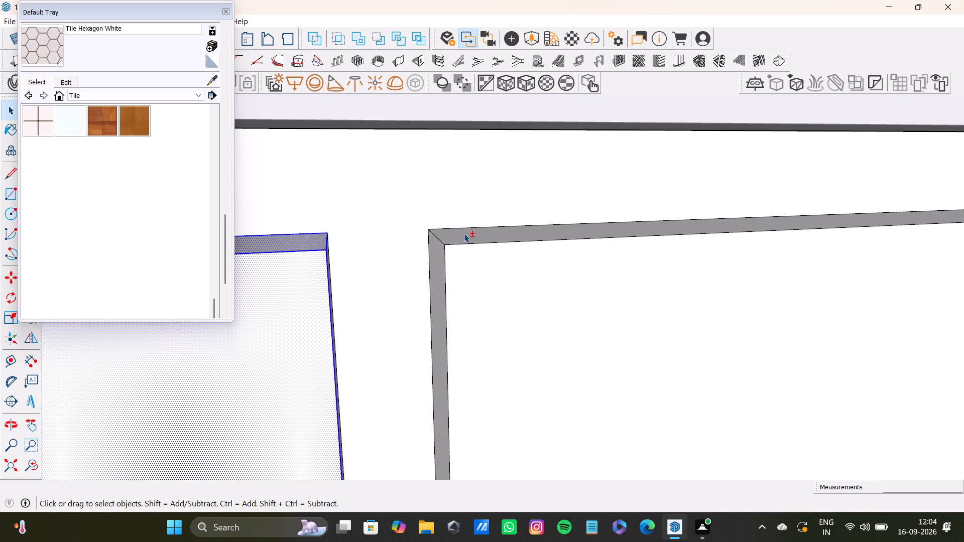
double_click(465, 235, "shift")
double_click(473, 273, "shift")
double_click(438, 277, "shift")
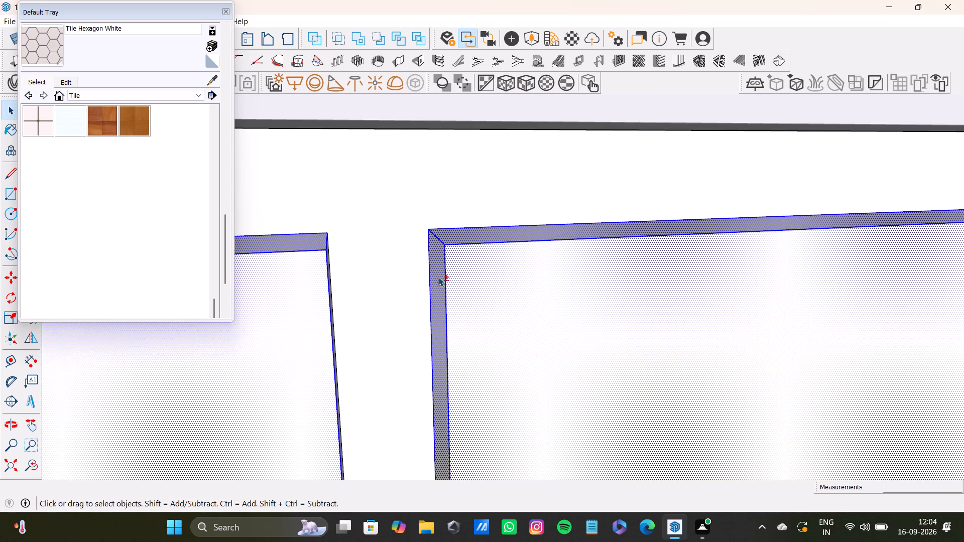
Add the second door's side face that faces the drawers to the selection.
scroll(438, 288, "down", 8, "shift")
middle_click(437, 295, "shift")
middle_click_drag(465, 297, 329, 304)
scroll(384, 278, "up", 4, "shift")
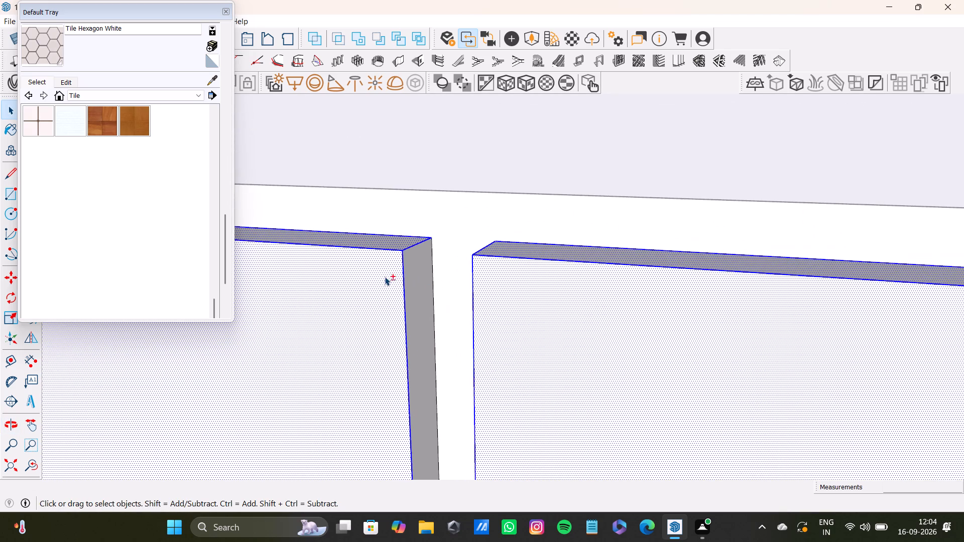
double_click(422, 290, "shift")
scroll(440, 309, "down", 9, "shift")
middle_click_drag(485, 344, 382, 109, "shift")
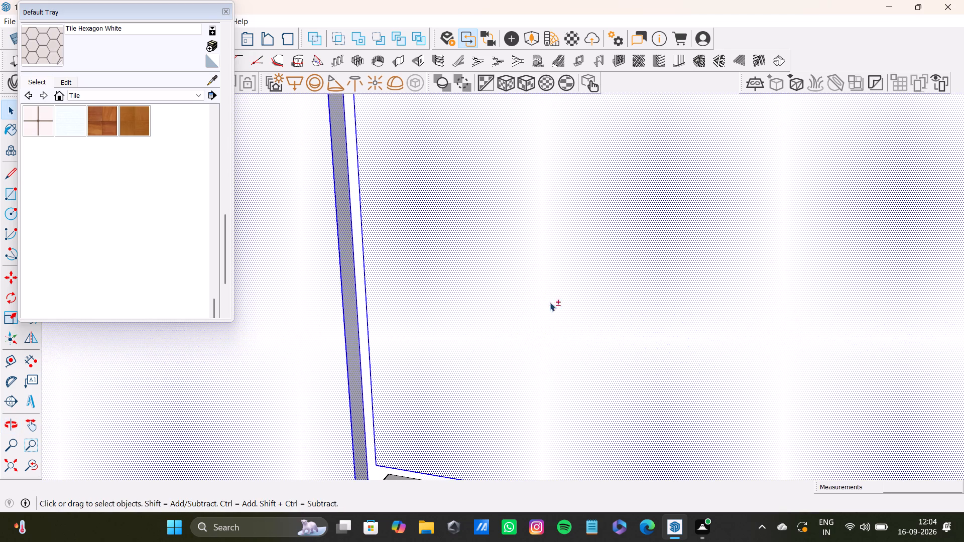
Add the side face of the upper drawer front that faces away from the second door to the selection.
scroll(550, 302, "down", 5, "shift")
middle_click_drag(565, 291, 168, 233, "shift")
scroll(726, 359, "down", 4, "shift")
middle_click_drag(714, 309, 622, 379, "shift")
scroll(643, 257, "up", 3)
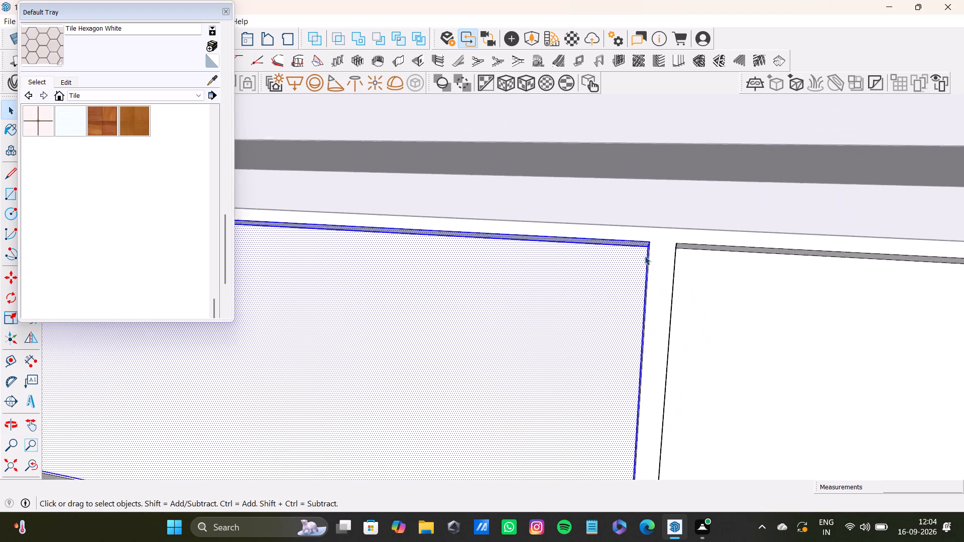
scroll(645, 256, "up", 10)
middle_click_drag(652, 252, 556, 253)
scroll(610, 261, "up", 4, "shift")
double_click(657, 279, "shift")
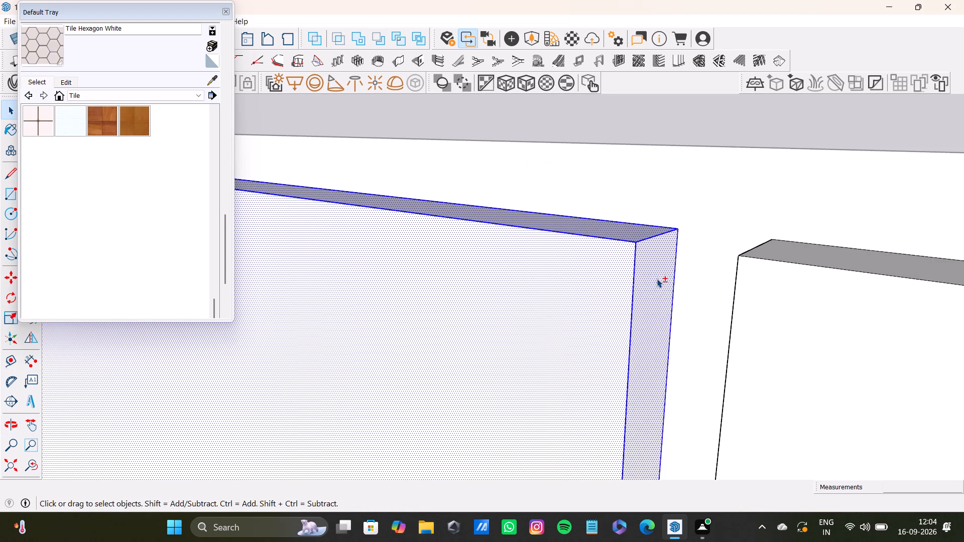
Add the top and front faces of the middle drawer front to the selection.
scroll(651, 295, "down", 7, "shift")
middle_click_drag(633, 319, 680, 109, "shift")
scroll(258, 399, "up", 2, "shift")
middle_click_drag(257, 390, 507, 173, "shift")
scroll(450, 252, "up", 1, "shift")
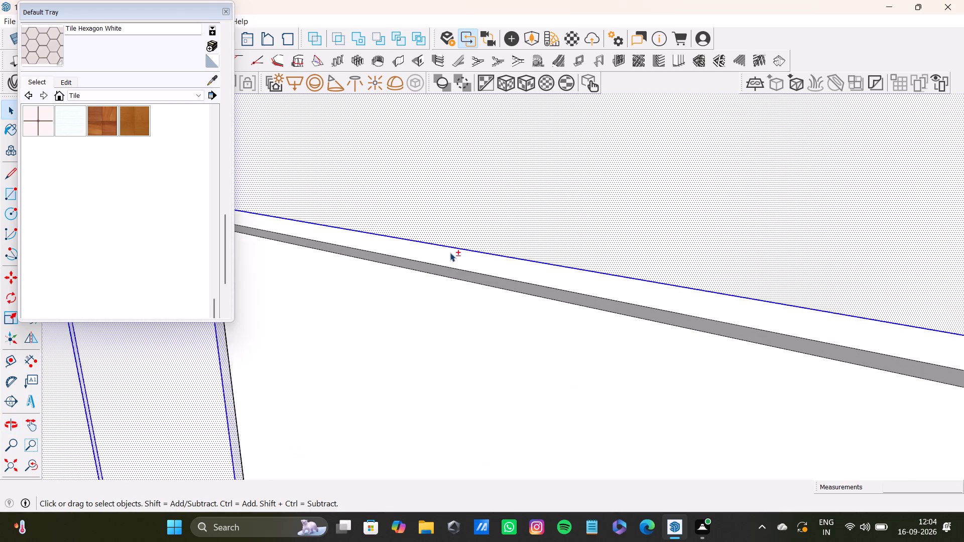
scroll(450, 252, "up", 10, "shift")
double_click(471, 253, "shift")
double_click(467, 277, "shift")
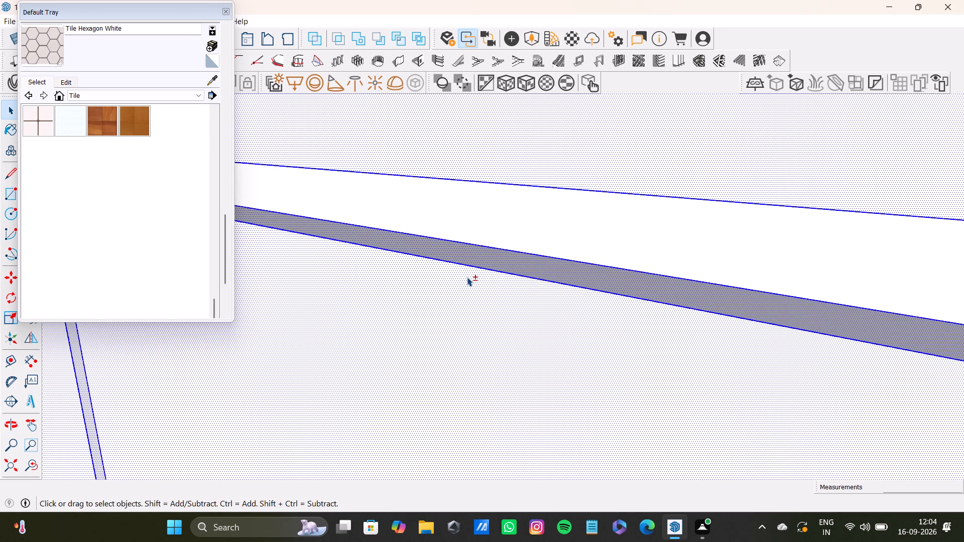
Add the middle drawer front's side face that faces away from the second door to the selection.
scroll(464, 289, "down", 12, "shift")
middle_click_drag(496, 312, 363, 116, "shift")
scroll(504, 229, "down", 5, "shift")
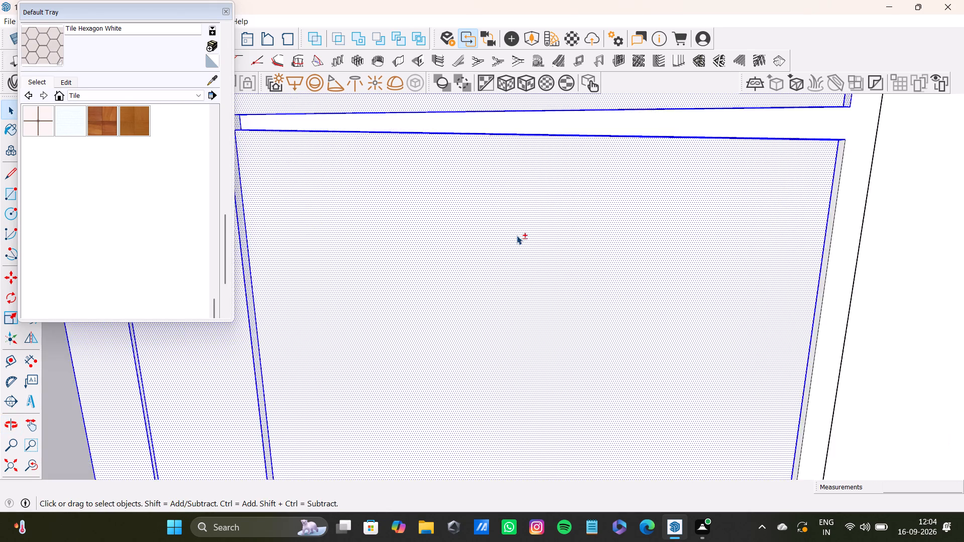
scroll(517, 235, "down", 3, "shift")
middle_click_drag(622, 247, 352, 257, "shift")
left_click(30, 467, "shift")
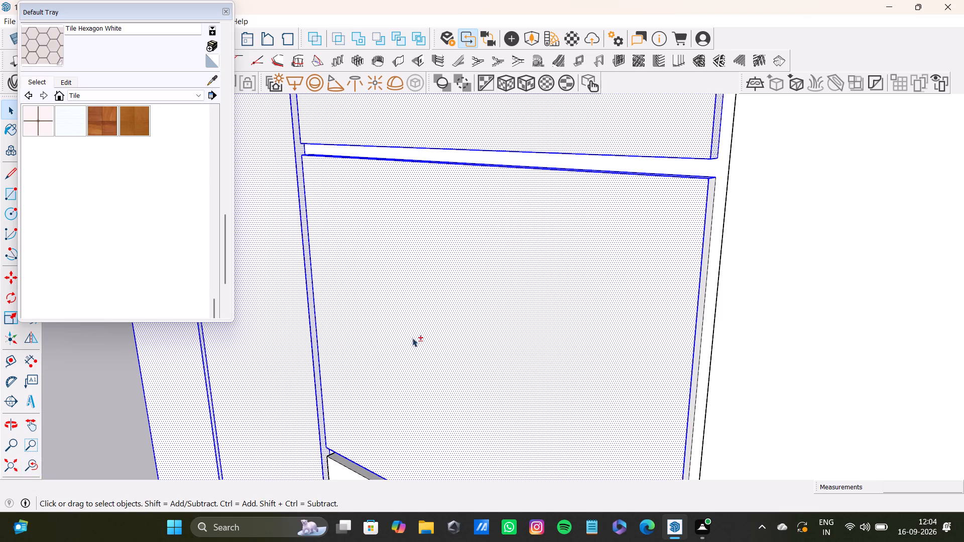
middle_click_drag(670, 255, 629, 327, "shift")
scroll(657, 277, "up", 7, "shift")
double_click(678, 263, "shift")
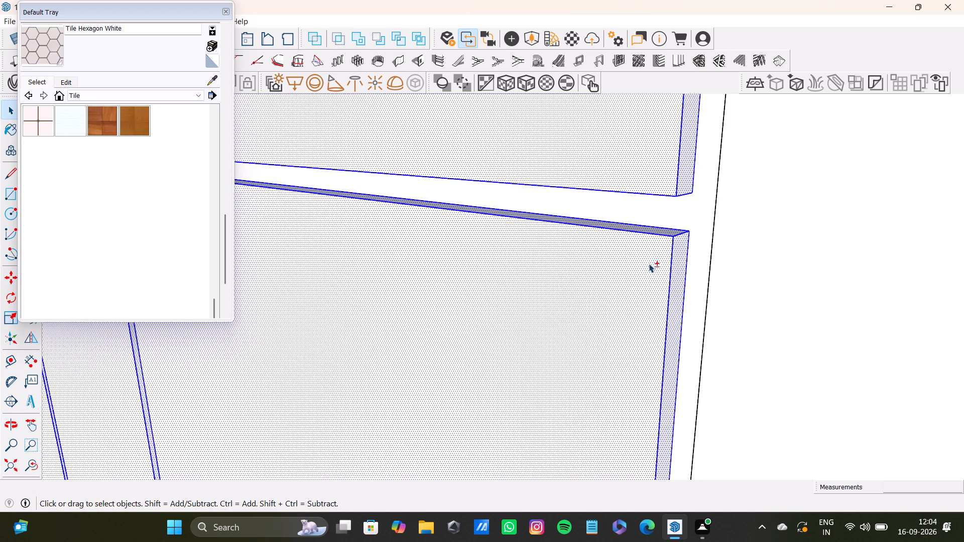
Add the middle drawer front's side face that faces the second door to the selection.
scroll(354, 286, "down", 7, "shift")
middle_click_drag(289, 310, 518, 298, "shift")
middle_click_drag(403, 295, 432, 303)
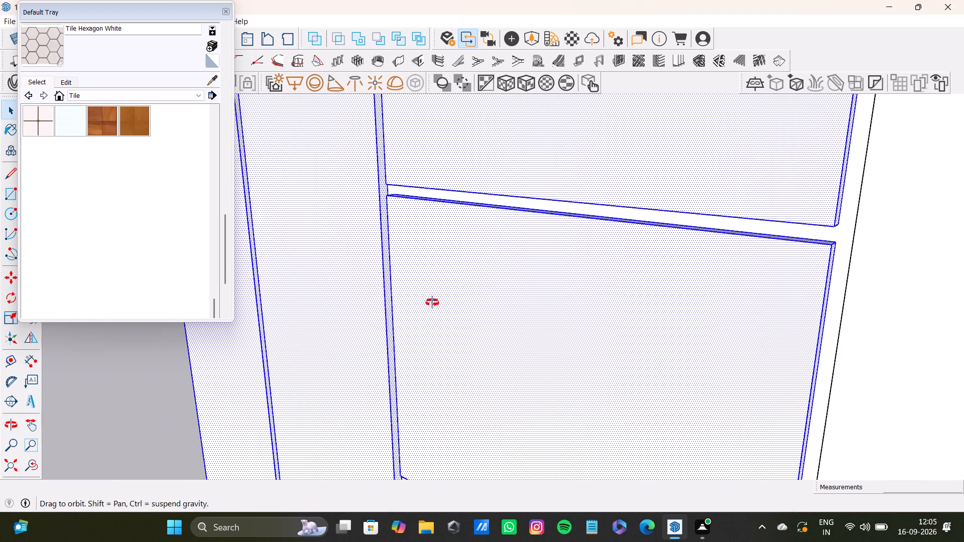
middle_click_drag(432, 303, 617, 319)
scroll(332, 217, "up", 15)
middle_click_drag(369, 269, 373, 300)
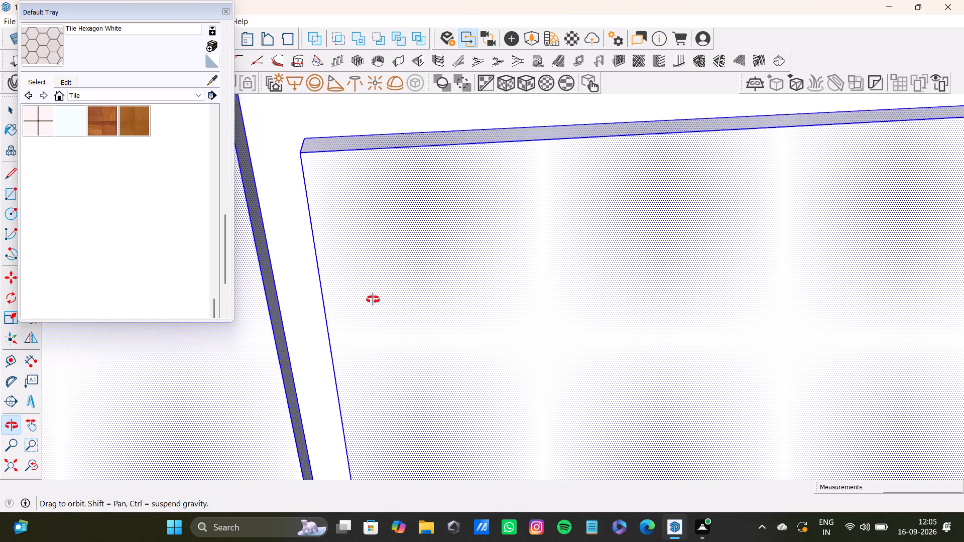
middle_click_drag(373, 300, 479, 242)
double_click(298, 194, "shift")
Add the bottom drawer front's front and top faces and its side face toward the second door to the selection.
scroll(343, 225, "down", 6, "shift")
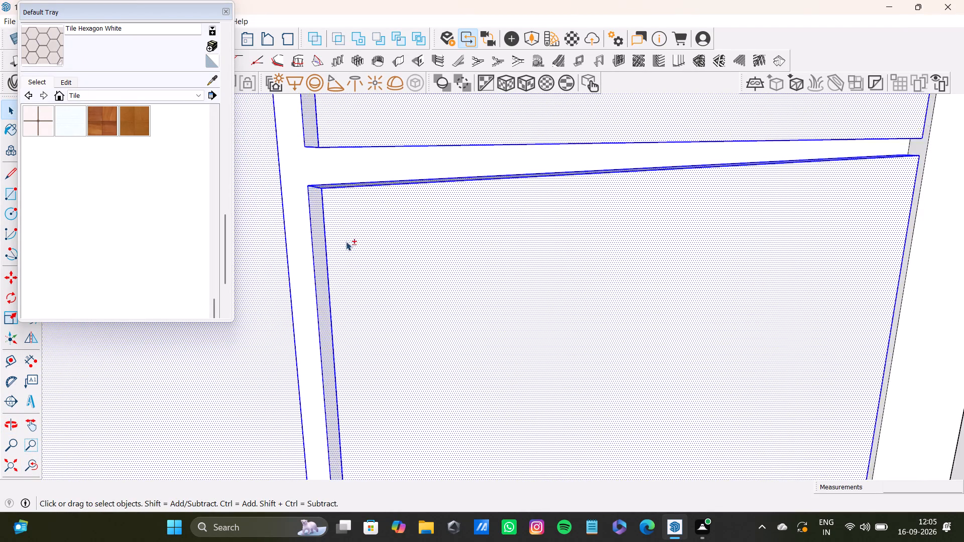
scroll(346, 241, "down", 2, "shift")
middle_click_drag(578, 308, 321, 117, "shift")
scroll(383, 264, "down", 3, "shift")
middle_click_drag(431, 374, 435, 129, "shift")
scroll(289, 248, "up", 6, "shift")
middle_click_drag(286, 235, 425, 220, "shift")
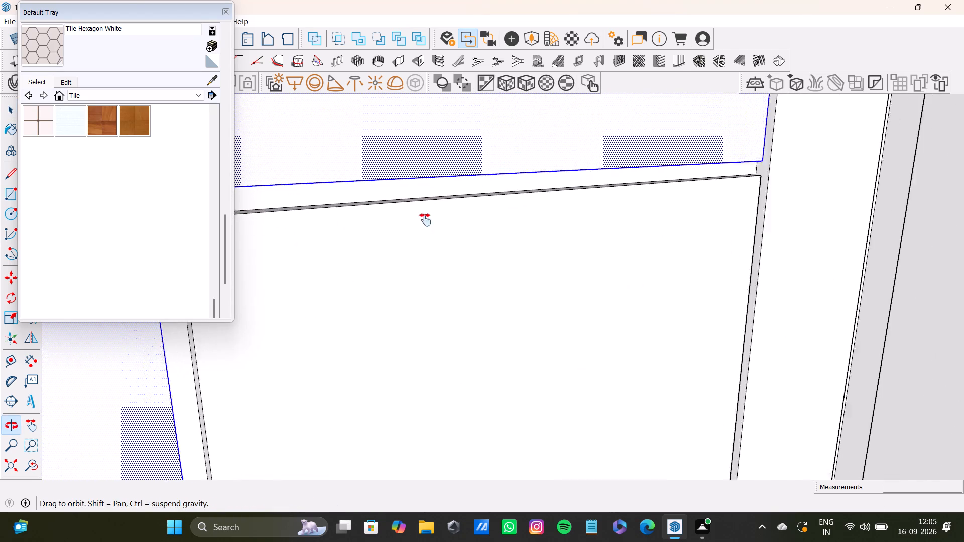
middle_click_drag(425, 220, 498, 220, "shift")
scroll(260, 205, "up", 7, "shift")
double_click(373, 224, "shift")
double_click(436, 230, "shift")
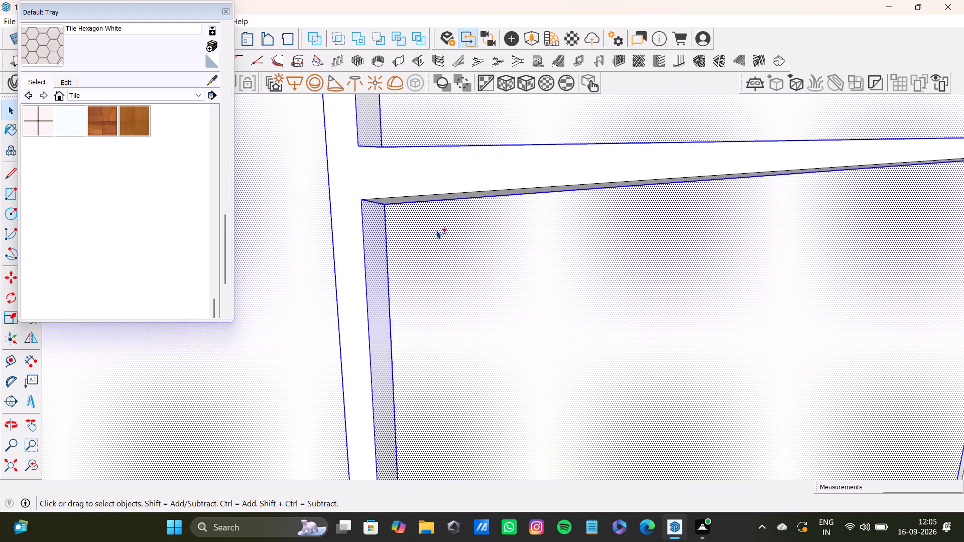
scroll(422, 222, "up", 1)
middle_click_drag(422, 222, 406, 308)
scroll(394, 192, "up", 3, "shift")
double_click(393, 191, "shift")
Add the bottom drawer front's side face that faces away from the second door to the selection.
scroll(407, 199, "down", 8, "shift")
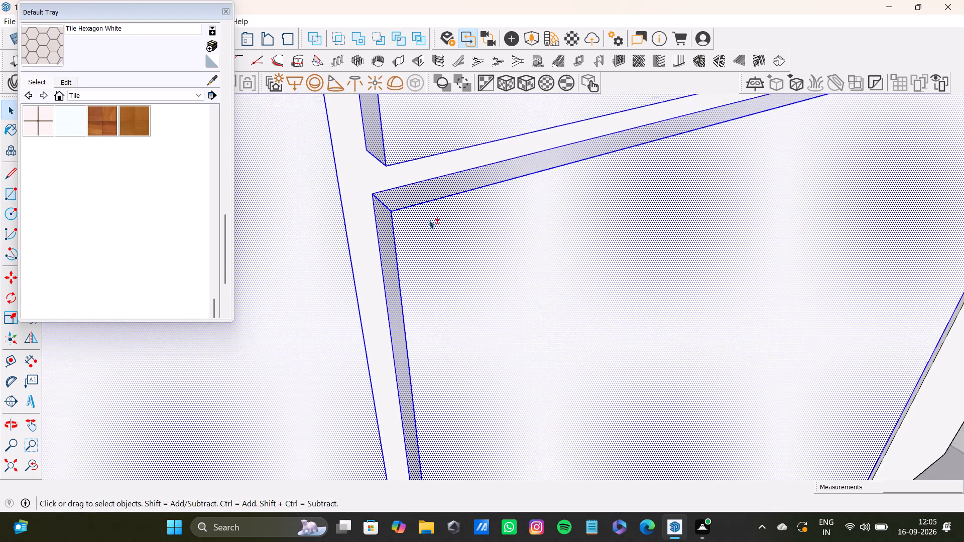
scroll(429, 220, "down", 1, "shift")
middle_click_drag(602, 220, 128, 285, "shift")
middle_click_drag(569, 235, 283, 230)
scroll(540, 272, "down", 4)
middle_click_drag(550, 269, 434, 219, "shift")
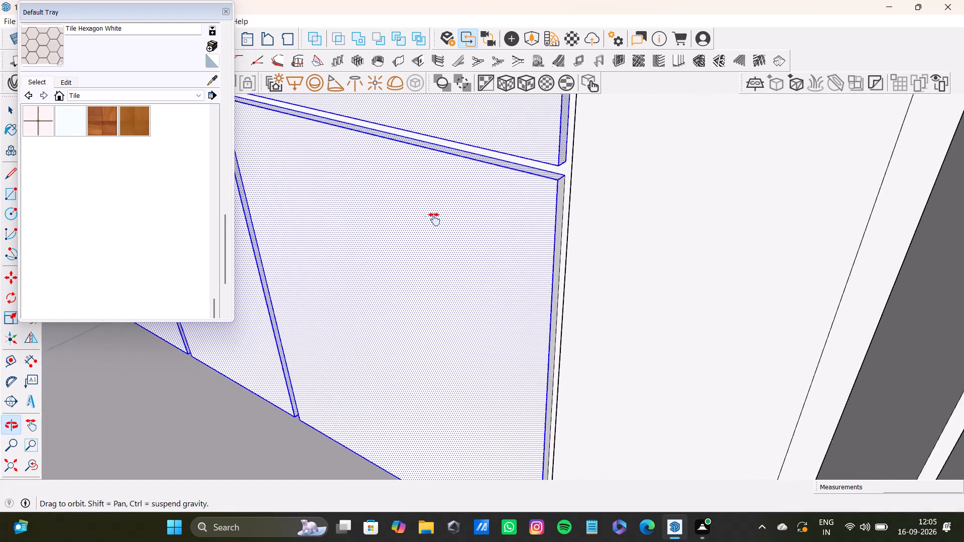
middle_click_drag(434, 219, 433, 218, "shift")
middle_click_drag(544, 233, 516, 239)
middle_click_drag(302, 267, 424, 260, "shift")
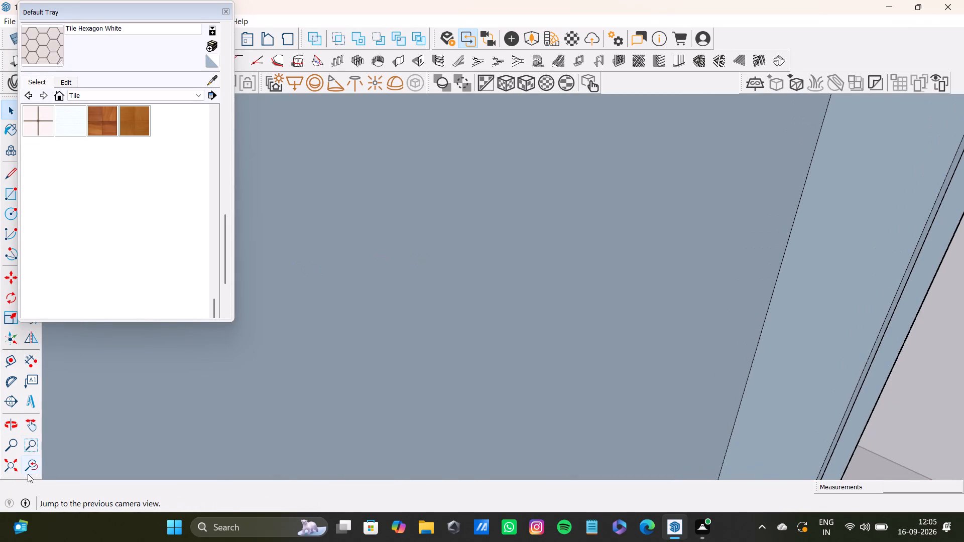
left_click(28, 474, "shift")
scroll(662, 249, "up", 1, "shift")
middle_click_drag(664, 248, 573, 287, "shift")
scroll(579, 304, "up", 11, "shift")
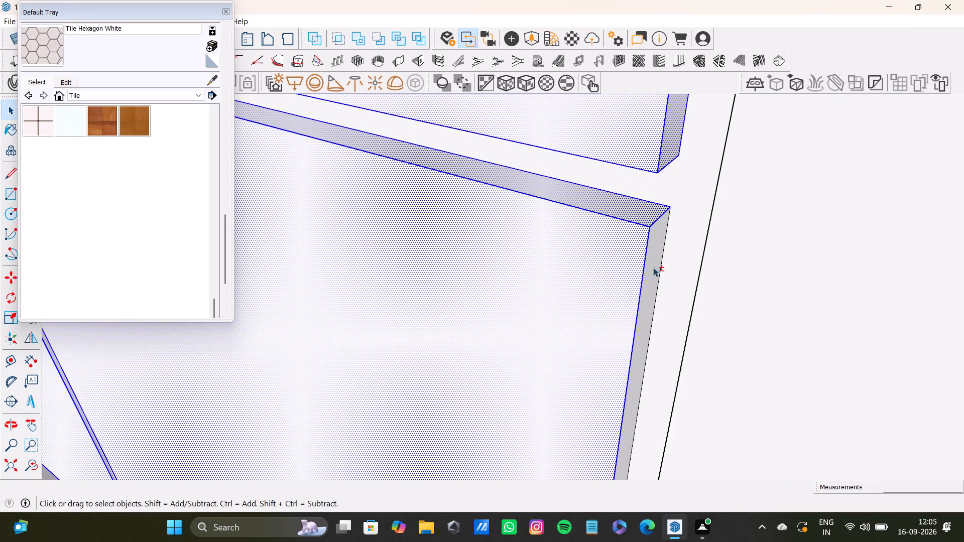
double_click(652, 280, "shift")
Add the top, front and drawer-facing side faces of the narrow door between the drawers and the corner to the selection.
scroll(652, 280, "down", 7, "shift")
middle_click_drag(635, 293, 627, 113, "shift")
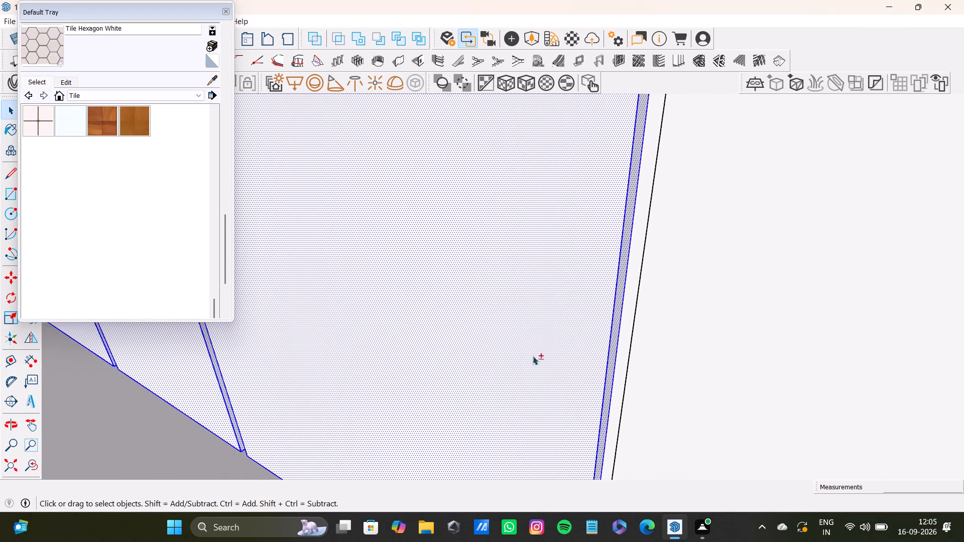
scroll(532, 363, "down", 3, "shift")
middle_click_drag(531, 362, 621, 388, "shift")
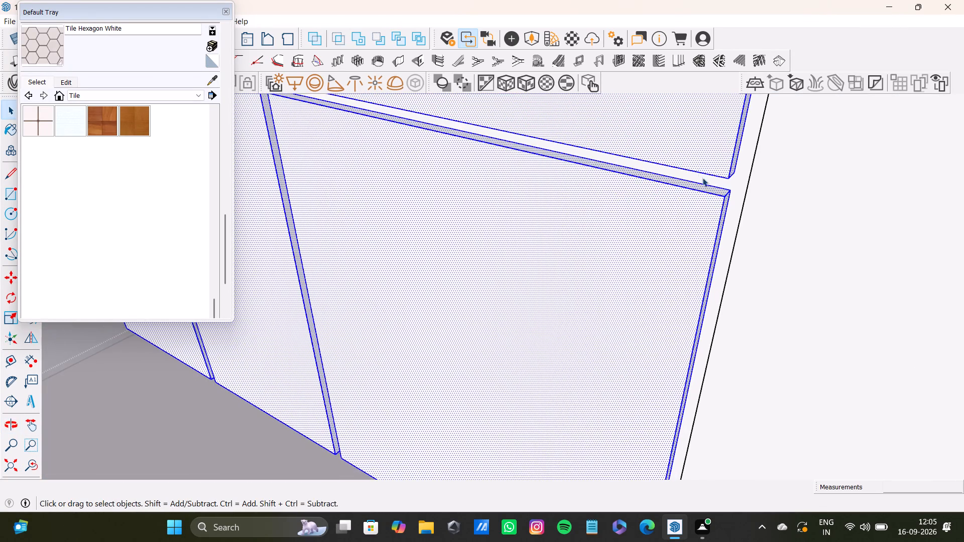
middle_click_drag(684, 163, 478, 403, "shift")
scroll(478, 389, "down", 7)
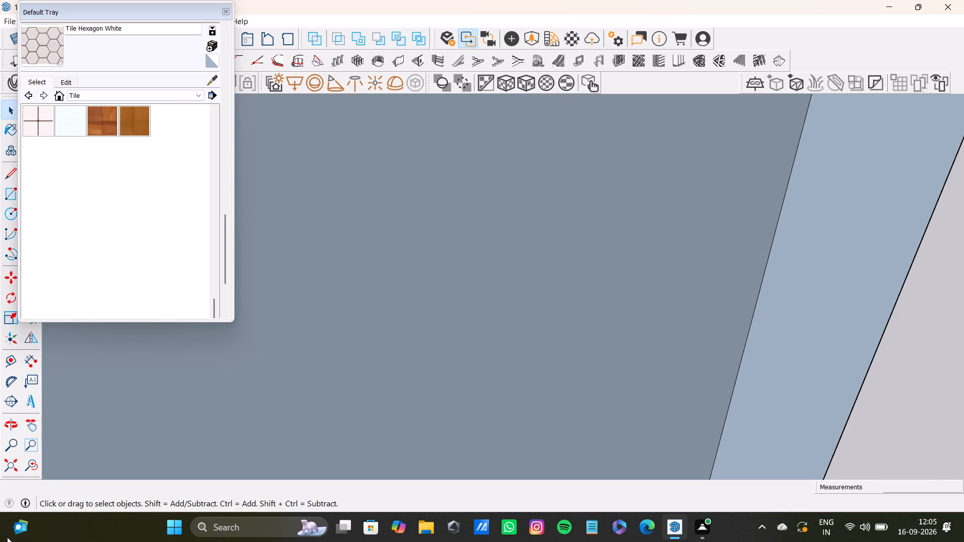
left_click(36, 463)
middle_click_drag(375, 422, 597, 387)
scroll(563, 316, "down", 5)
middle_click_drag(560, 254, 521, 515, "shift")
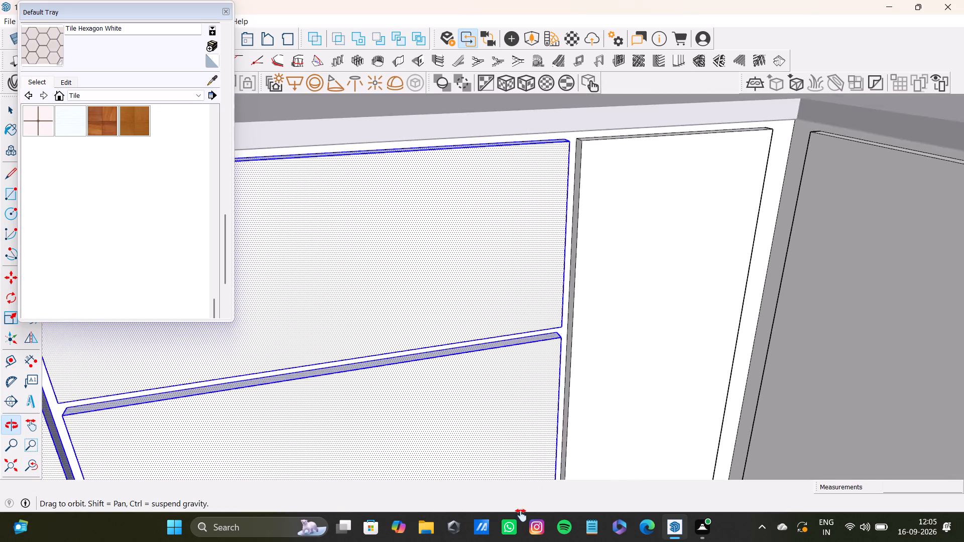
middle_click_drag(521, 515, 521, 495, "shift")
middle_click_drag(567, 266, 535, 386, "shift")
scroll(538, 290, "up", 19)
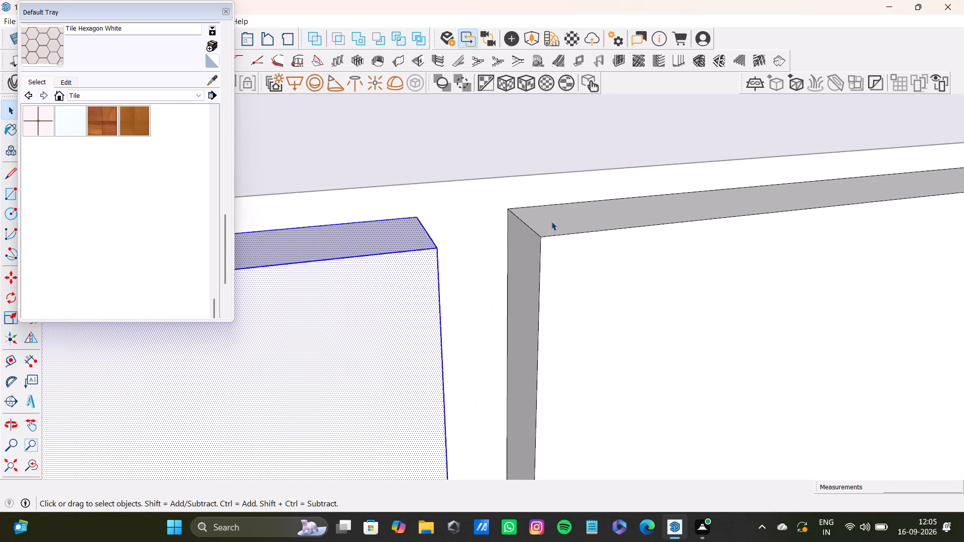
scroll(551, 221, "up", 1)
double_click(554, 224, "shift")
double_click(558, 265, "shift")
double_click(521, 270, "shift")
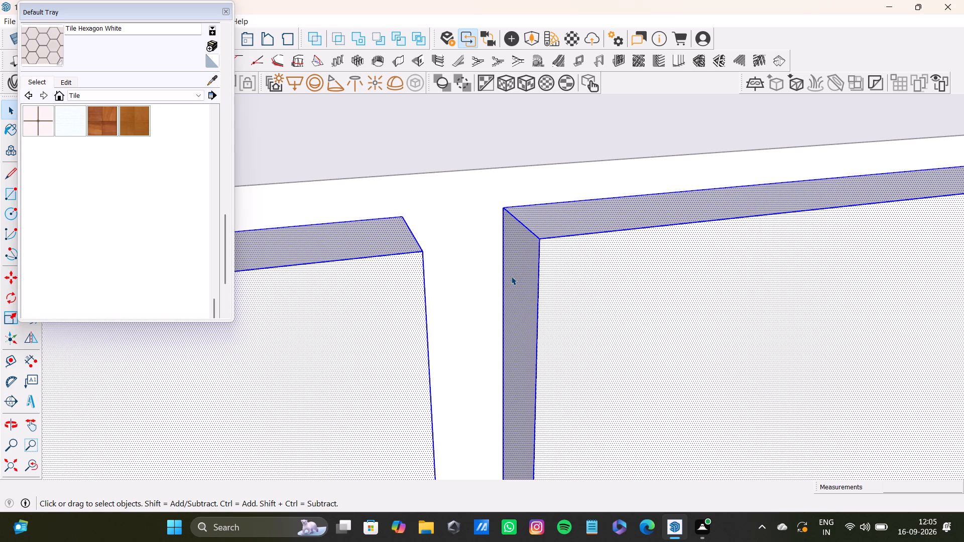
Add the narrow door's side face that faces the cabinet corner to the selection.
scroll(600, 237, "down", 11, "shift")
middle_click_drag(642, 272, 363, 148, "shift")
middle_click_drag(777, 268, 632, 298)
scroll(846, 253, "up", 6)
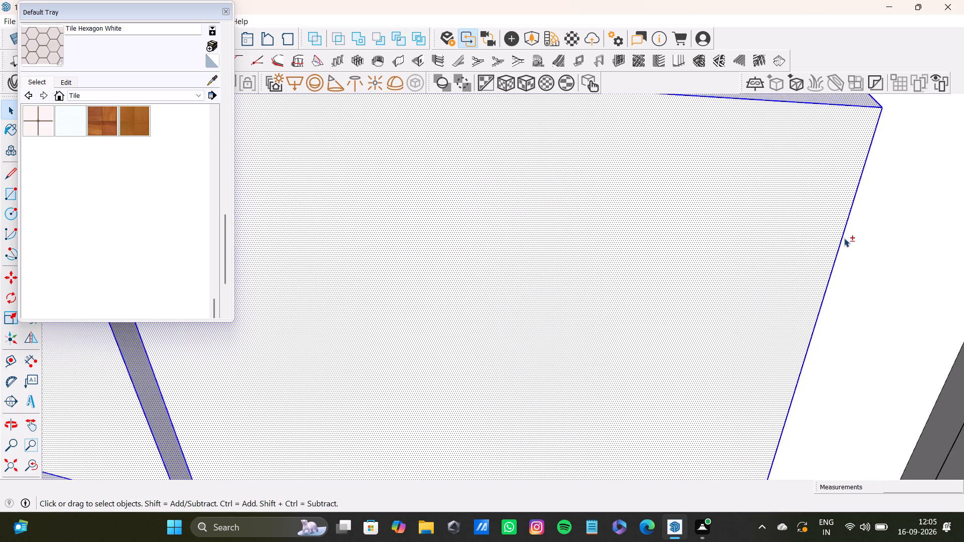
middle_click_drag(843, 224, 703, 212, "shift")
scroll(711, 172, "up", 12)
middle_click_drag(712, 156, 701, 149)
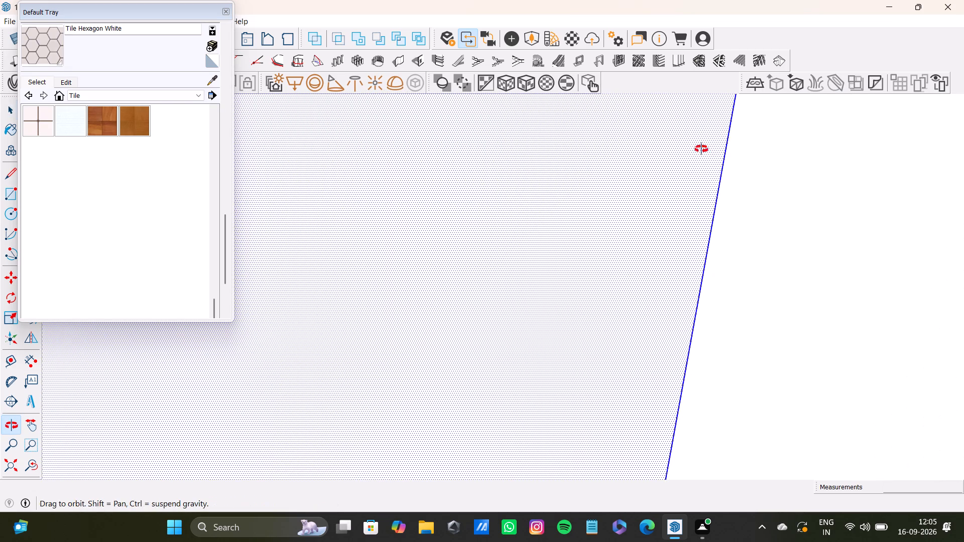
middle_click_drag(701, 149, 665, 142)
double_click(740, 181, "shift")
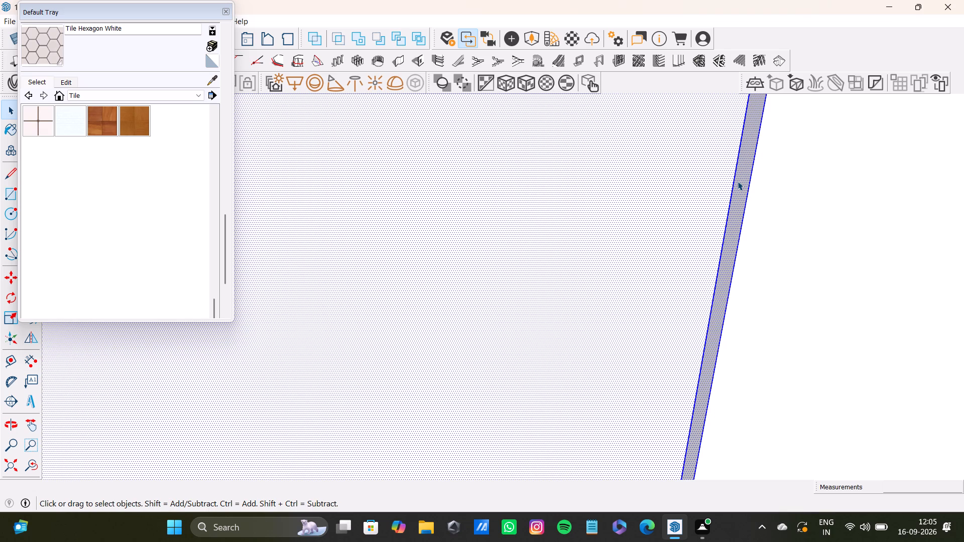
Add the top, front and corner-facing side faces of the first door around the corner to the selection.
scroll(607, 250, "down", 11)
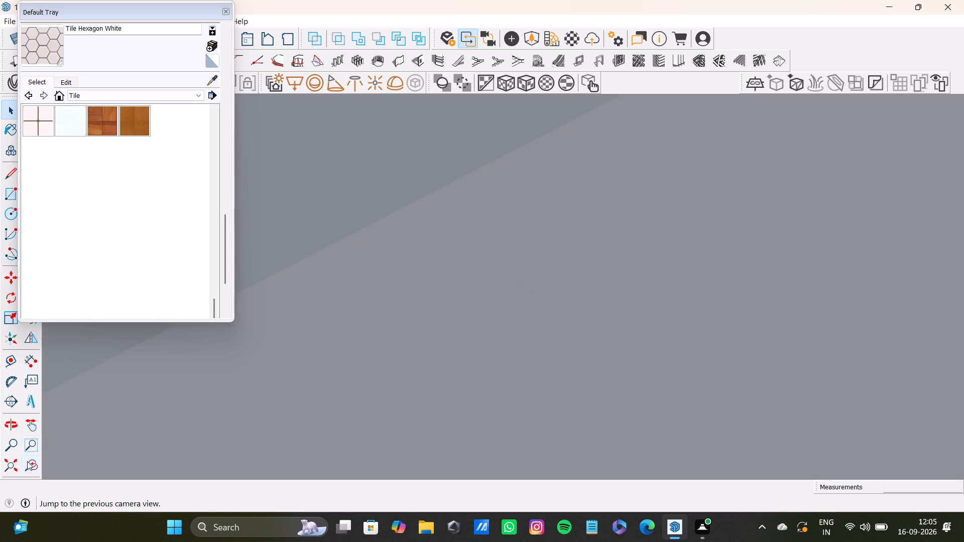
left_click(33, 463)
scroll(379, 326, "down", 4)
middle_click_drag(379, 327, 703, 361)
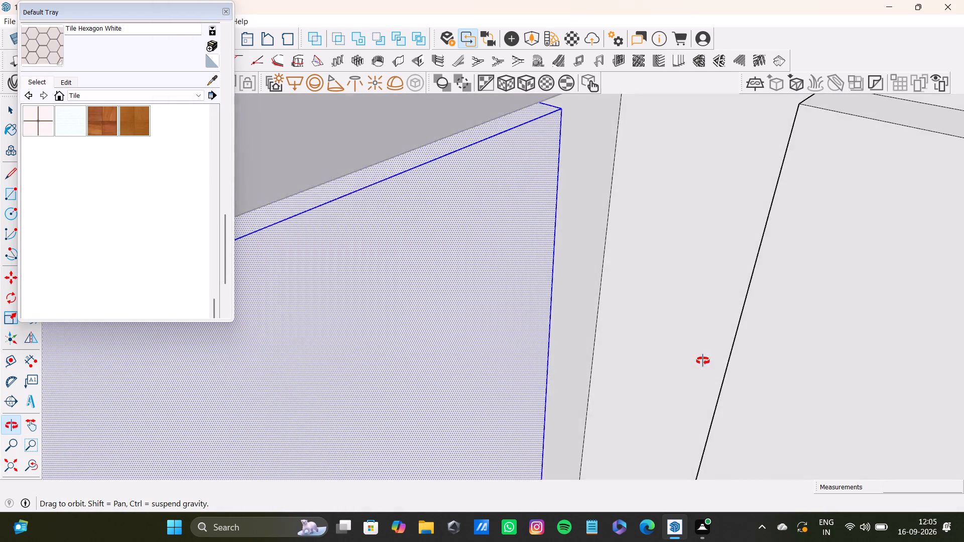
middle_click_drag(703, 361, 327, 391)
scroll(319, 185, "up", 3, "shift")
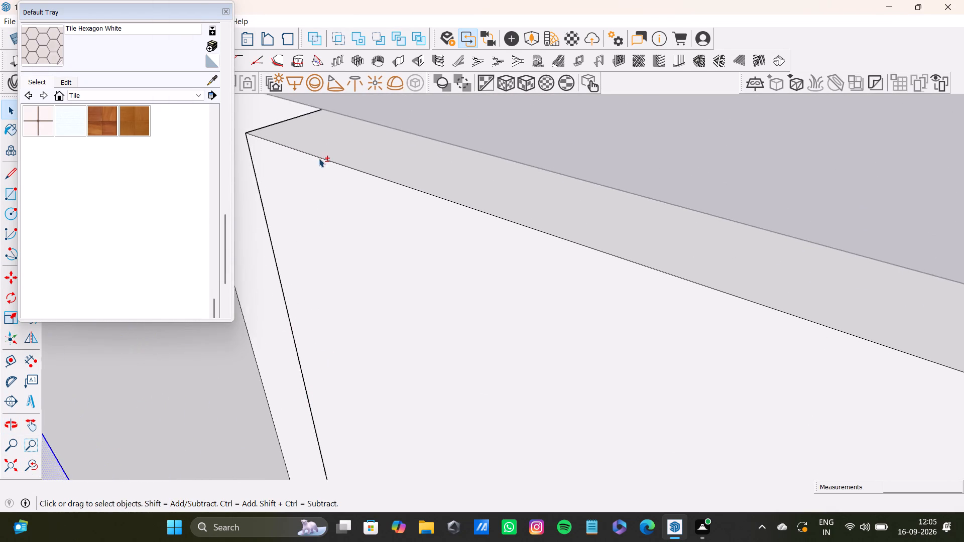
scroll(319, 158, "up", 4, "shift")
double_click(338, 148, "shift")
double_click(341, 202, "shift")
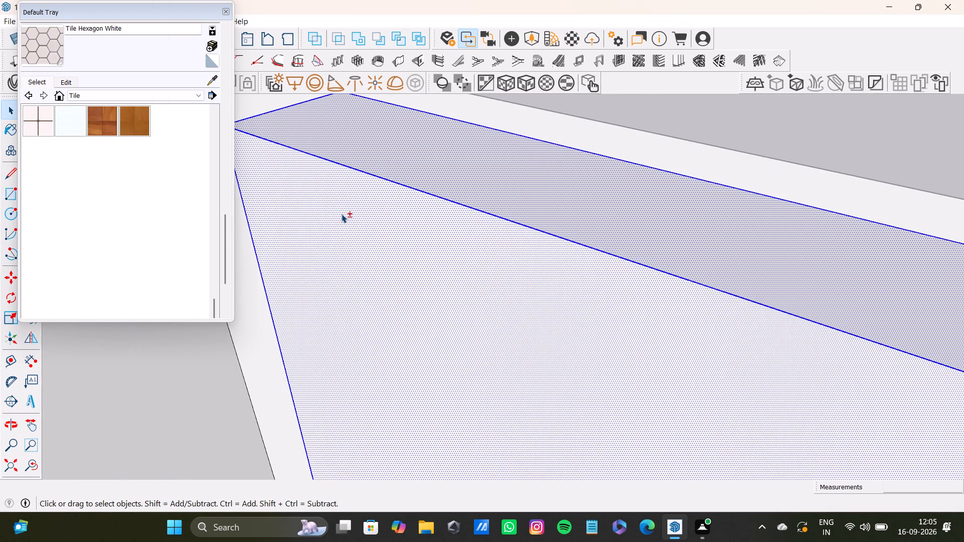
middle_click_drag(314, 199, 437, 170)
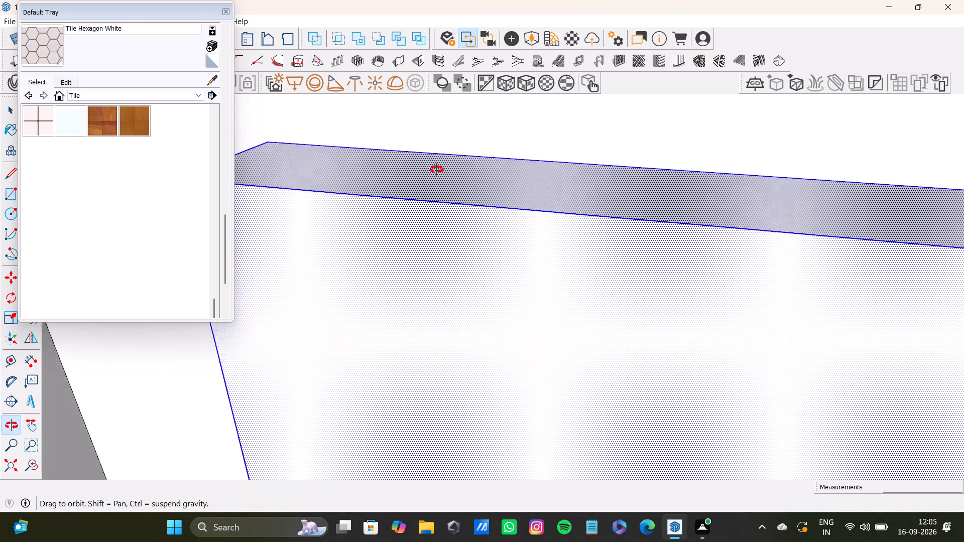
middle_click_drag(437, 170, 484, 150)
middle_click_drag(359, 279, 605, 192, "shift")
scroll(355, 257, "up", 1)
middle_click_drag(355, 257, 446, 251)
double_click(450, 239, "shift")
Add the drawer-facing side face of the first door around the corner to the selection.
scroll(450, 239, "down", 8, "shift")
middle_click_drag(677, 243, 460, 267, "shift")
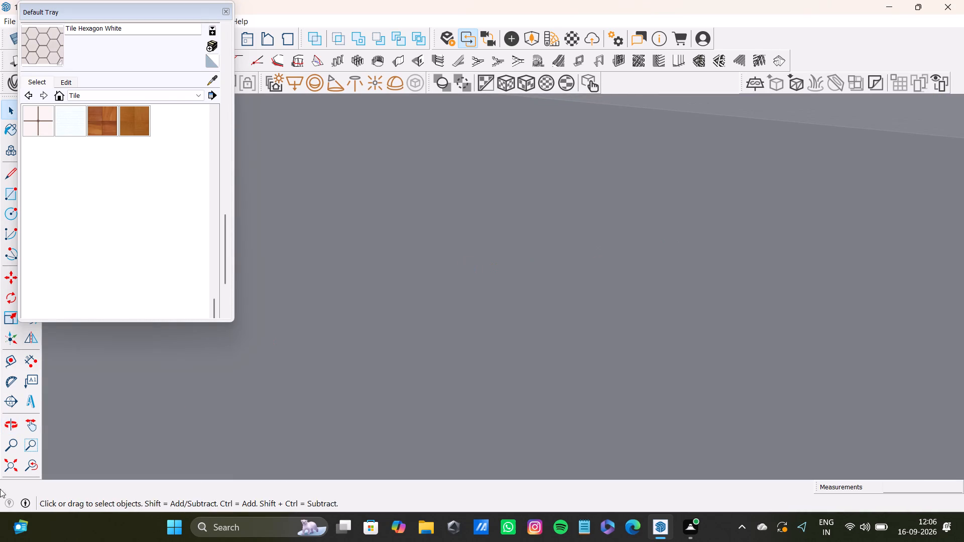
left_click(26, 468, "shift")
left_click(10, 465, "shift")
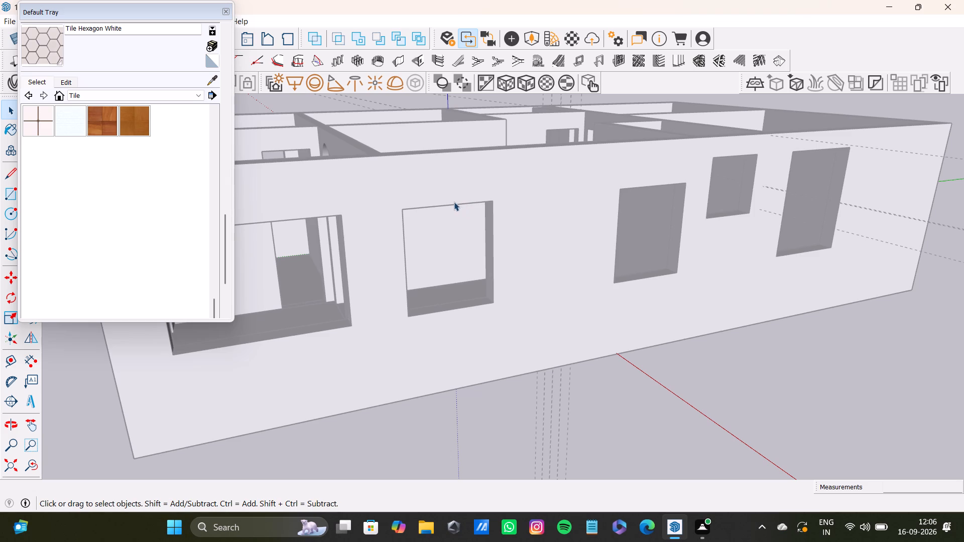
scroll(358, 159, "down", 2)
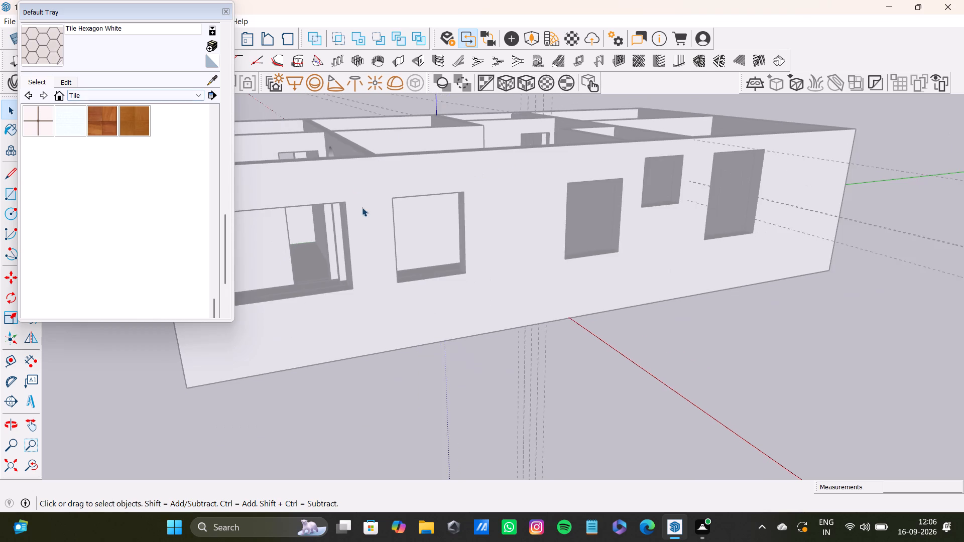
scroll(362, 207, "down", 2)
scroll(358, 217, "up", 8, "shift")
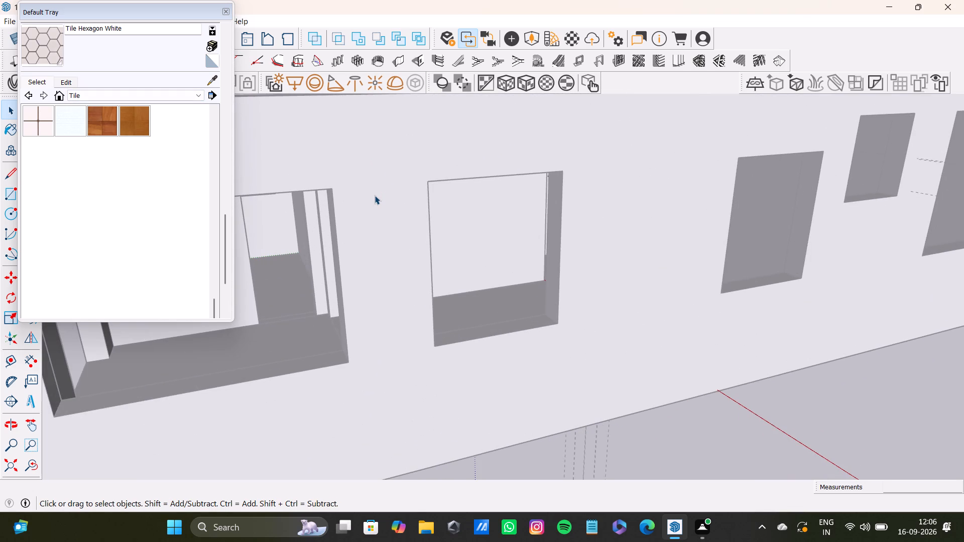
middle_click_drag(412, 166, 377, 324)
scroll(407, 273, "down", 8)
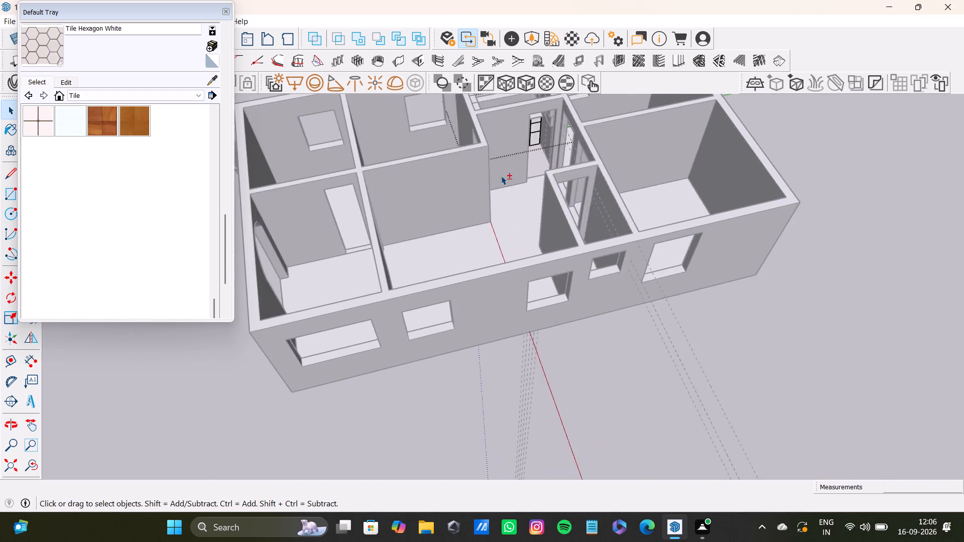
middle_click_drag(501, 172, 458, 343, "shift")
scroll(457, 269, "up", 20)
scroll(457, 269, "up", 2)
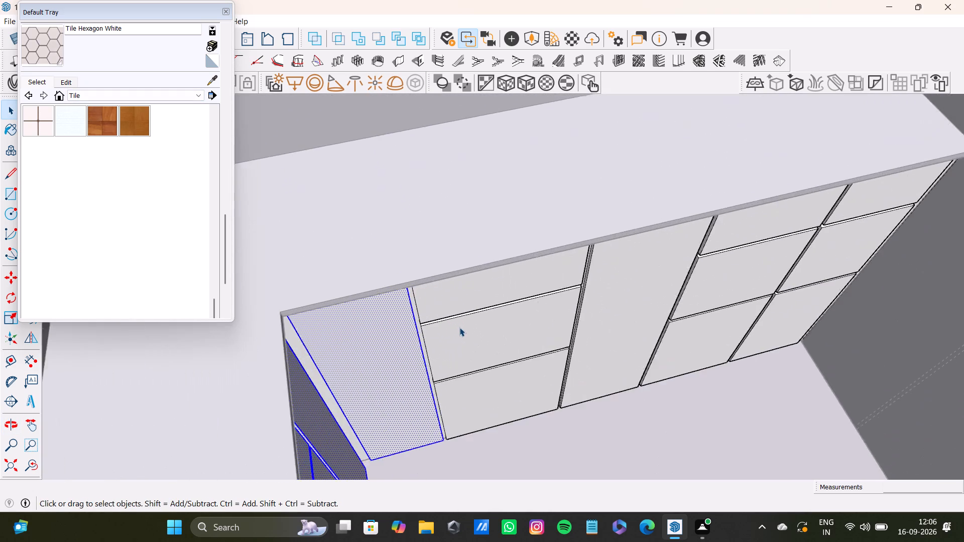
scroll(459, 327, "up", 14)
middle_click_drag(410, 304, 350, 297)
scroll(344, 273, "up", 7, "shift")
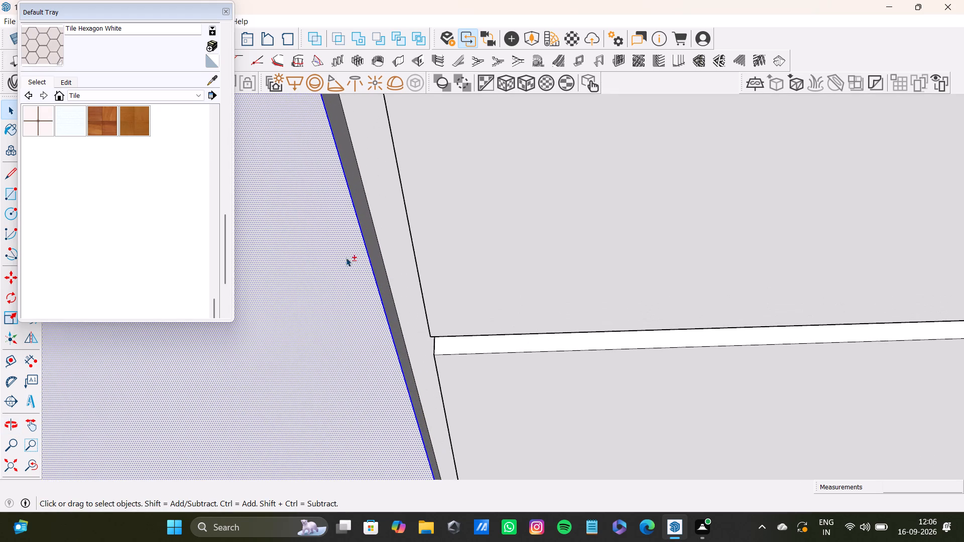
scroll(346, 257, "up", 5, "shift")
double_click(378, 262, "shift")
Add the top drawer's front face and the middle drawer's top and front faces, beside that door, to the selection.
double_click(484, 273, "shift")
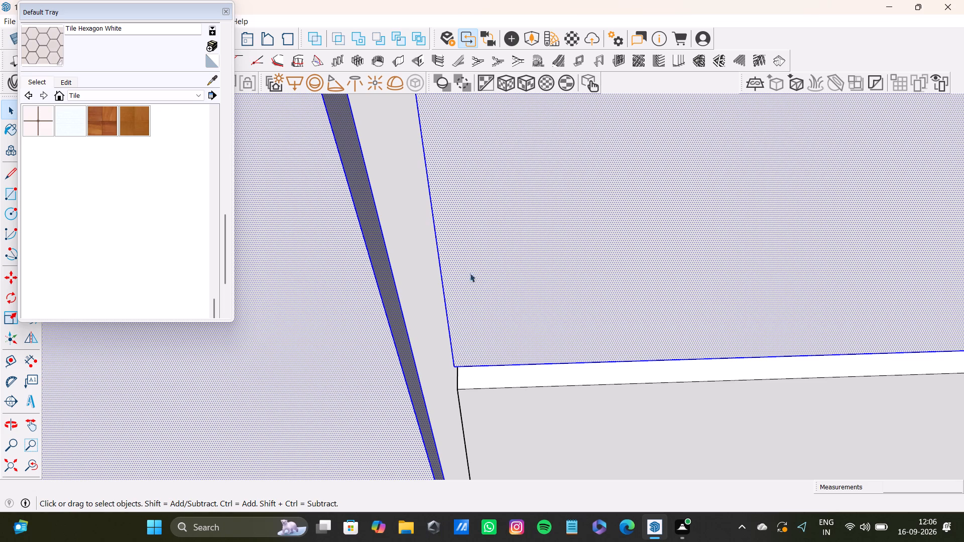
double_click(508, 381, "shift")
left_click(527, 380, "shift")
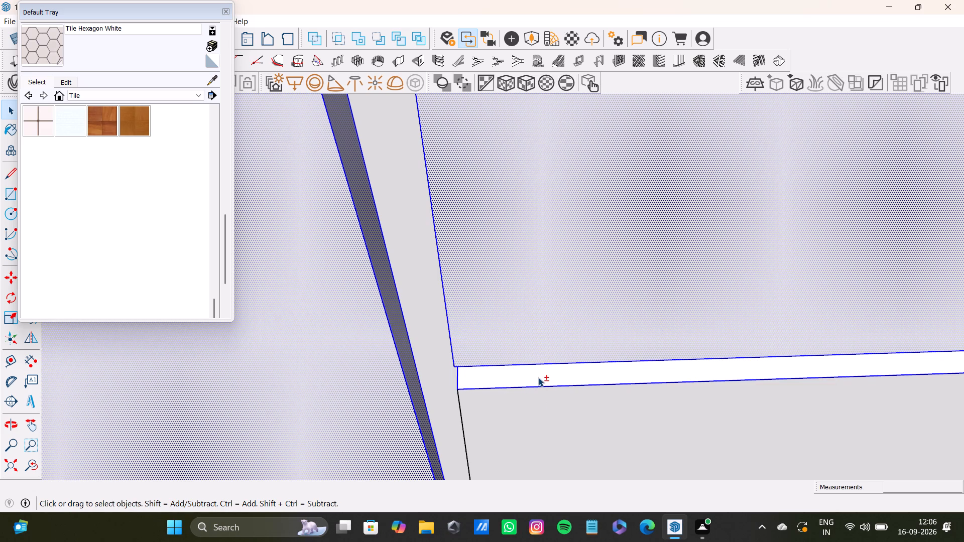
double_click(538, 377, "shift")
double_click(554, 404, "shift")
double_click(544, 456, "shift")
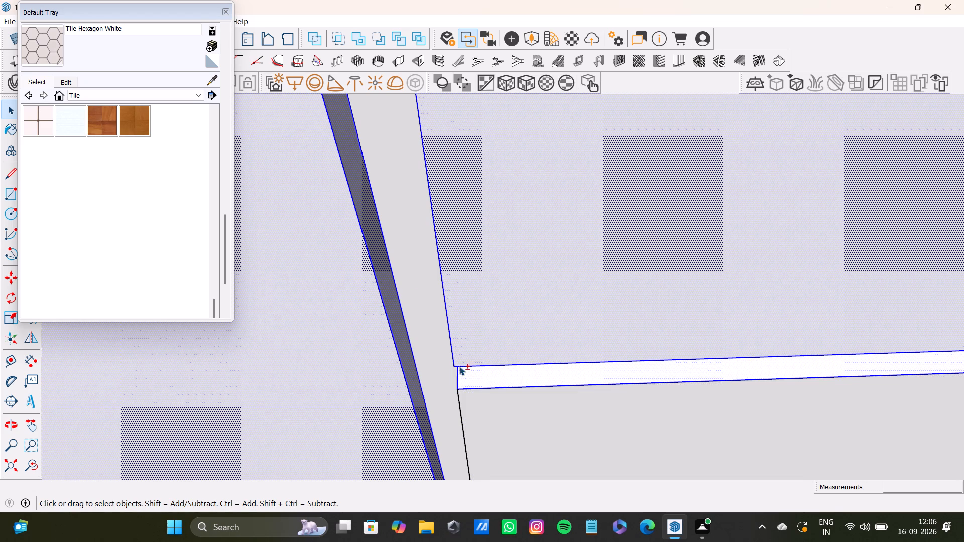
double_click(545, 437, "shift")
Add the side faces of the top and middle drawer fronts that face the first door to the selection.
middle_click_drag(473, 384, 557, 350)
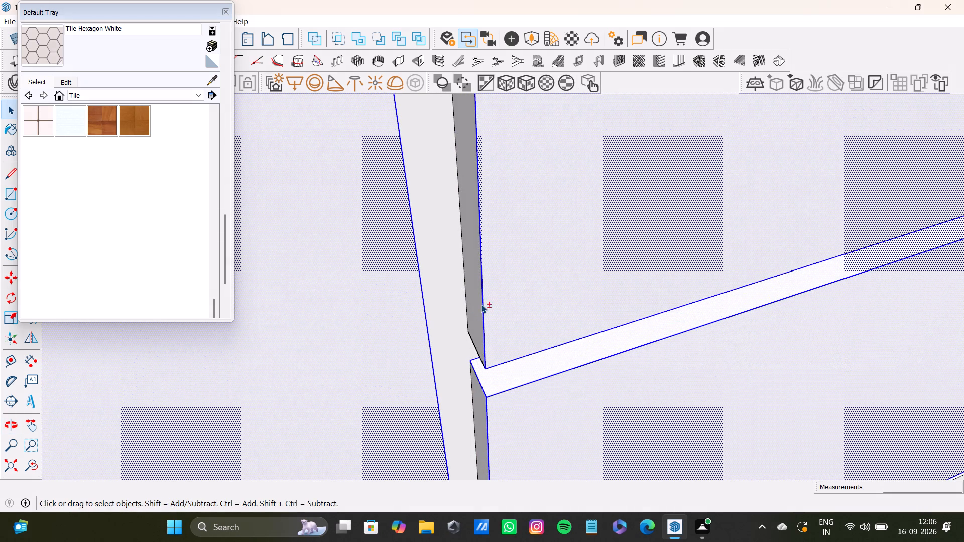
double_click(481, 304, "shift")
double_click(479, 310, "shift")
double_click(494, 314, "shift")
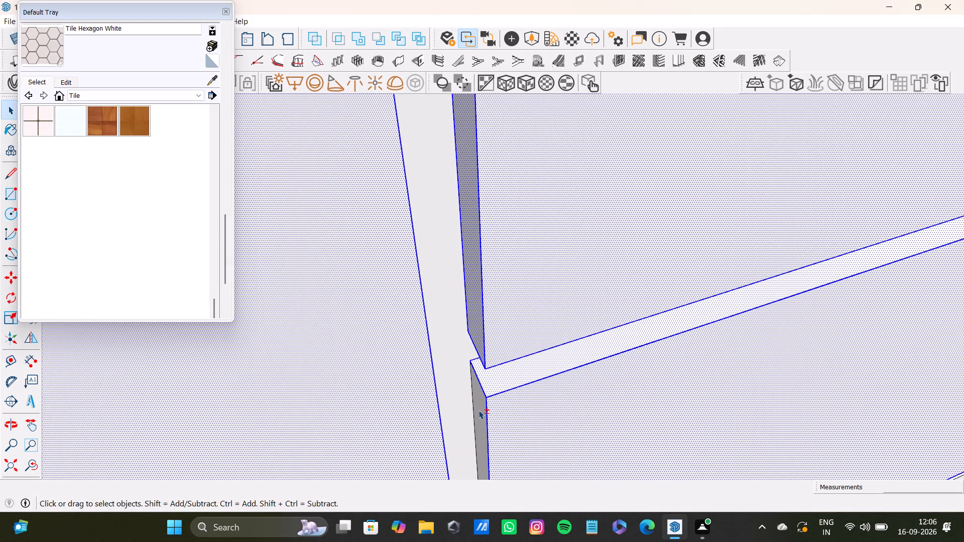
double_click(478, 410, "shift")
Add the top face of the top drawer front around the corner to the selection.
scroll(487, 342, "down", 4, "shift")
middle_click_drag(485, 304, 359, 525, "shift")
scroll(363, 392, "down", 4, "shift")
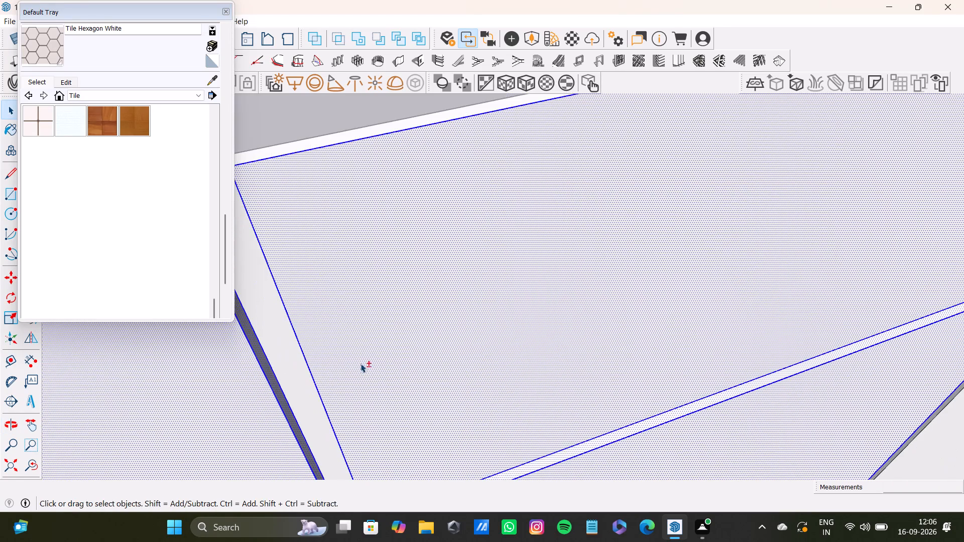
middle_click_drag(360, 356, 417, 464, "shift")
scroll(312, 343, "up", 17)
middle_click_drag(331, 343, 309, 306)
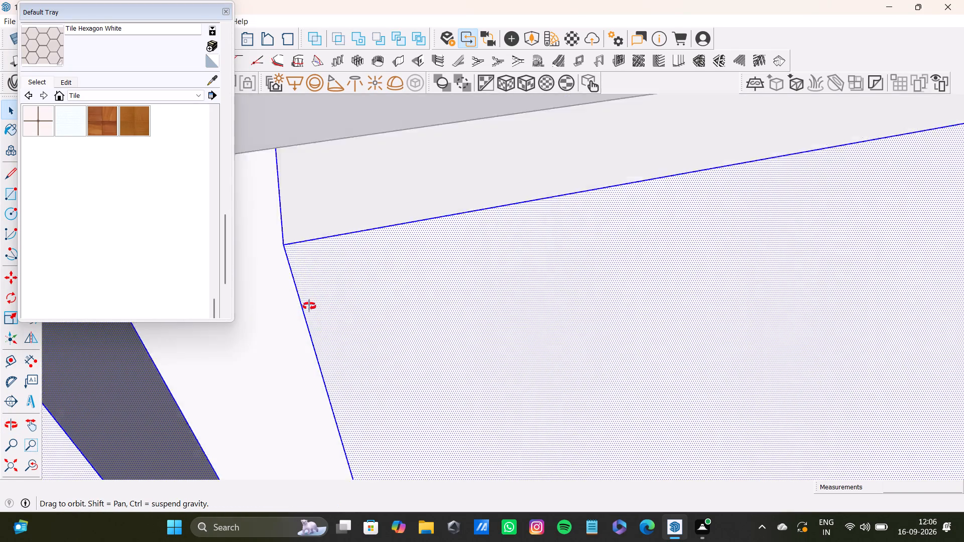
middle_click_drag(309, 306, 279, 218)
double_click(414, 179, "shift")
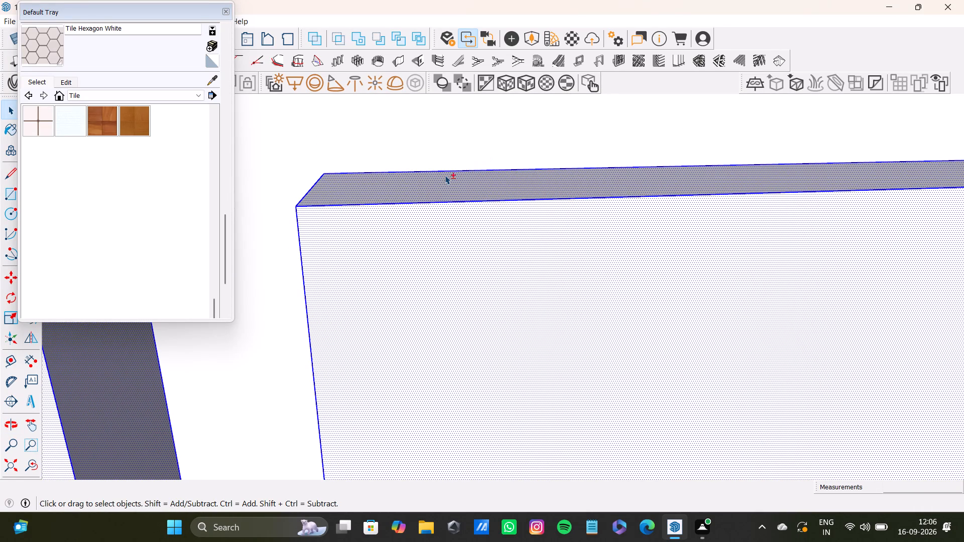
Add the top drawer front's side face that faces away from the corner to the selection.
scroll(445, 175, "down", 17, "shift")
middle_click_drag(570, 273, 195, 251, "shift")
scroll(425, 313, "down", 9, "shift")
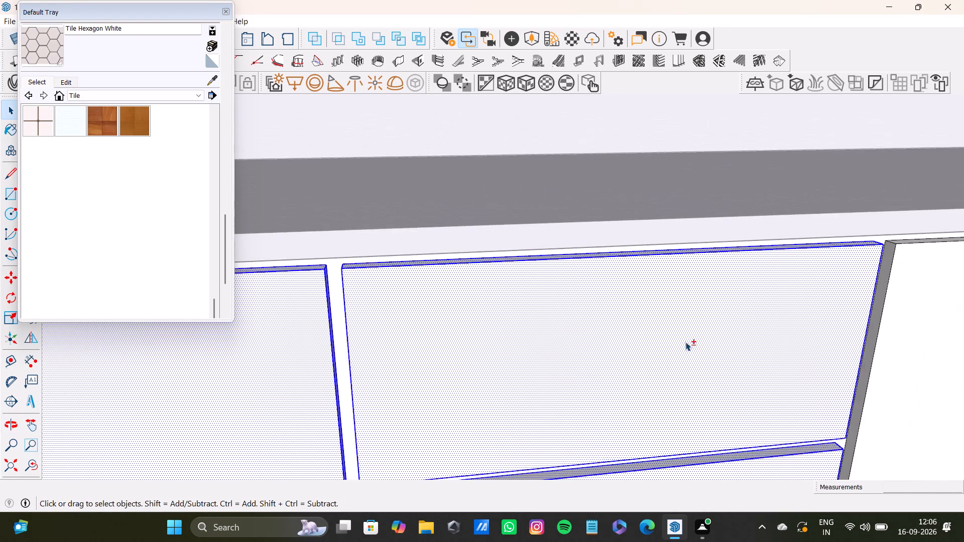
middle_click_drag(687, 342, 509, 312, "shift")
middle_click_drag(662, 296, 486, 288)
scroll(650, 221, "up", 12)
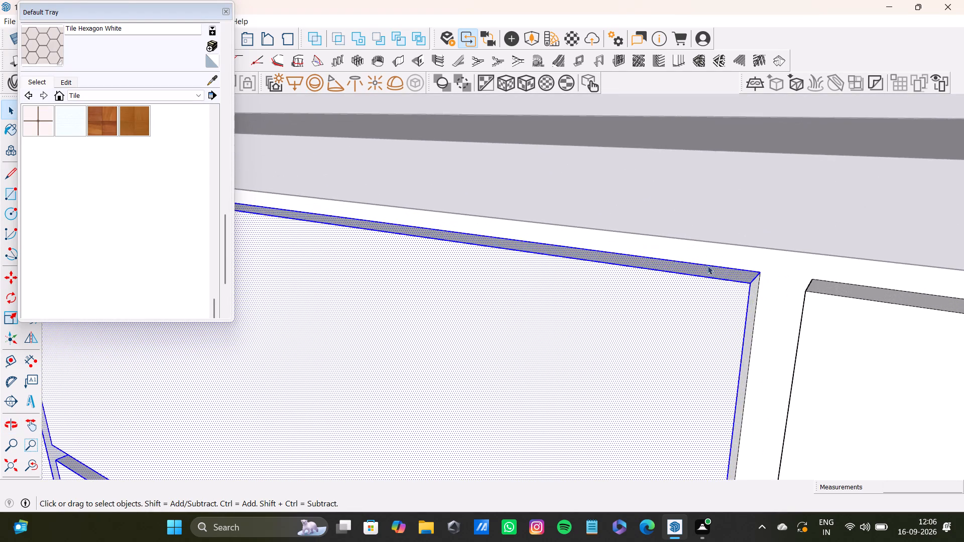
middle_click_drag(709, 270, 609, 114, "shift")
scroll(709, 266, "up", 1, "shift")
scroll(646, 151, "up", 4, "shift")
double_click(652, 158, "shift")
Add the middle drawer front's side face that faces away from the corner to the selection.
scroll(640, 188, "down", 4, "shift")
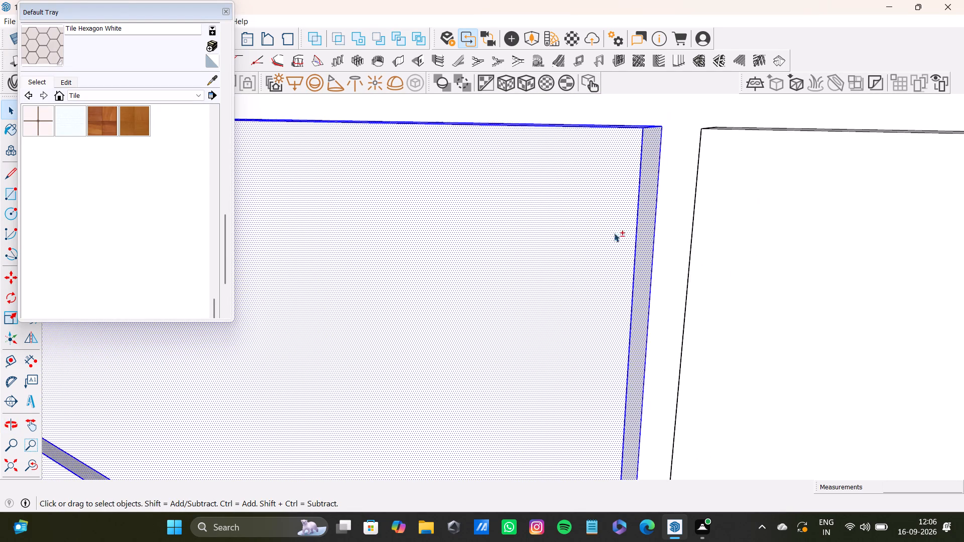
scroll(614, 233, "down", 12, "shift")
middle_click_drag(559, 318, 593, 104, "shift")
scroll(553, 287, "up", 7, "shift")
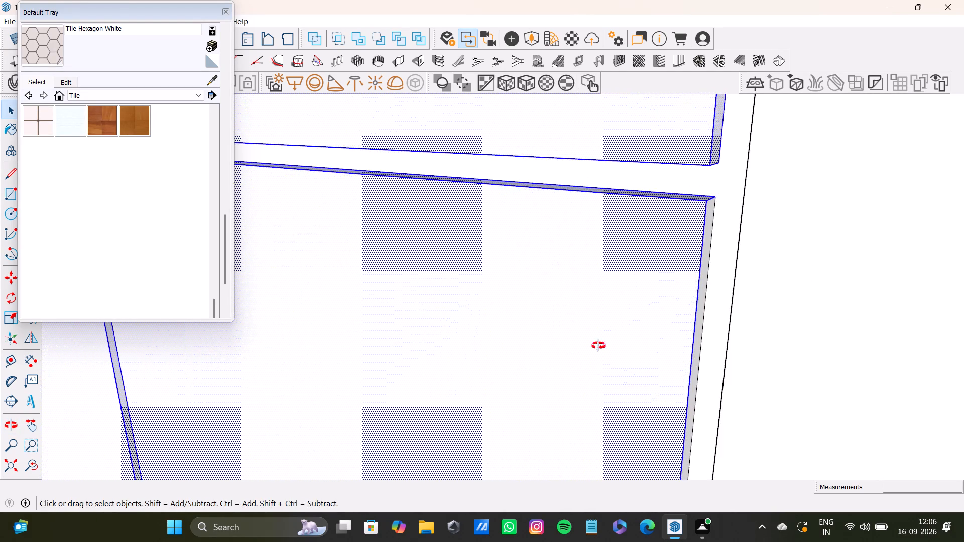
middle_click_drag(598, 346, 398, 377, "shift")
scroll(444, 280, "up", 4, "shift")
double_click(510, 254, "shift")
Add the top and front faces of the bottom drawer front around the corner to the selection.
scroll(511, 256, "down", 8, "shift")
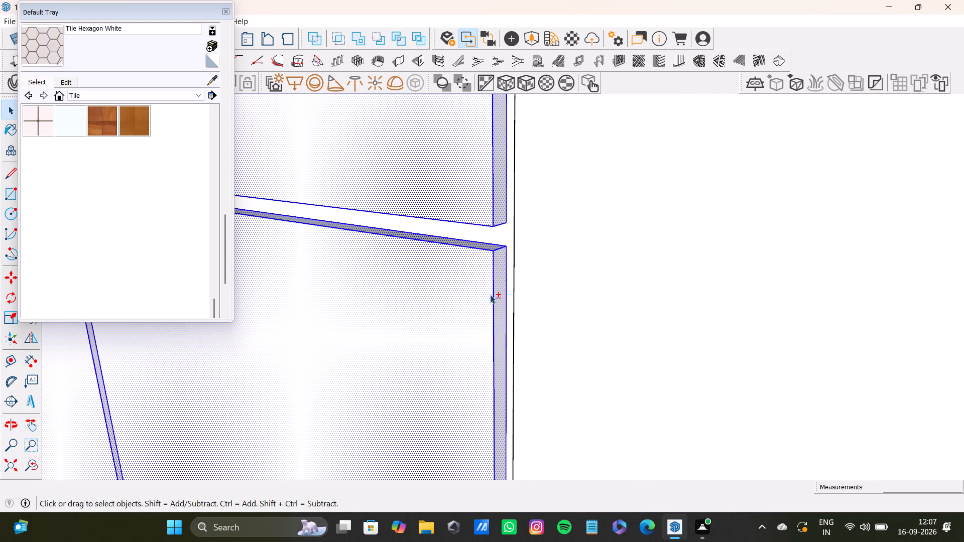
scroll(490, 295, "down", 8, "shift")
middle_click_drag(499, 291, 583, 172, "shift")
scroll(409, 437, "up", 3, "shift")
middle_click_drag(409, 413, 432, 241, "shift")
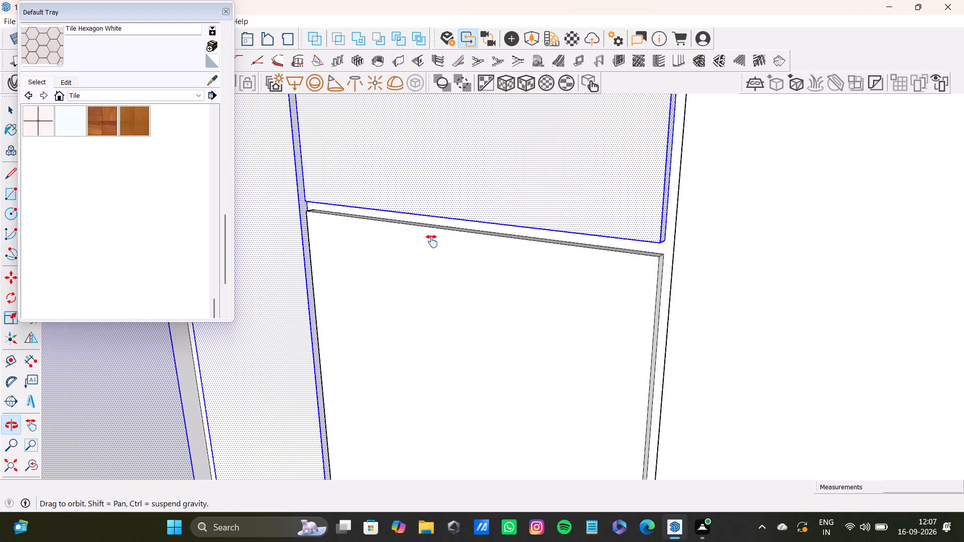
middle_click_drag(432, 241, 432, 236, "shift")
scroll(468, 222, "up", 7, "shift")
middle_click_drag(512, 243, 504, 284)
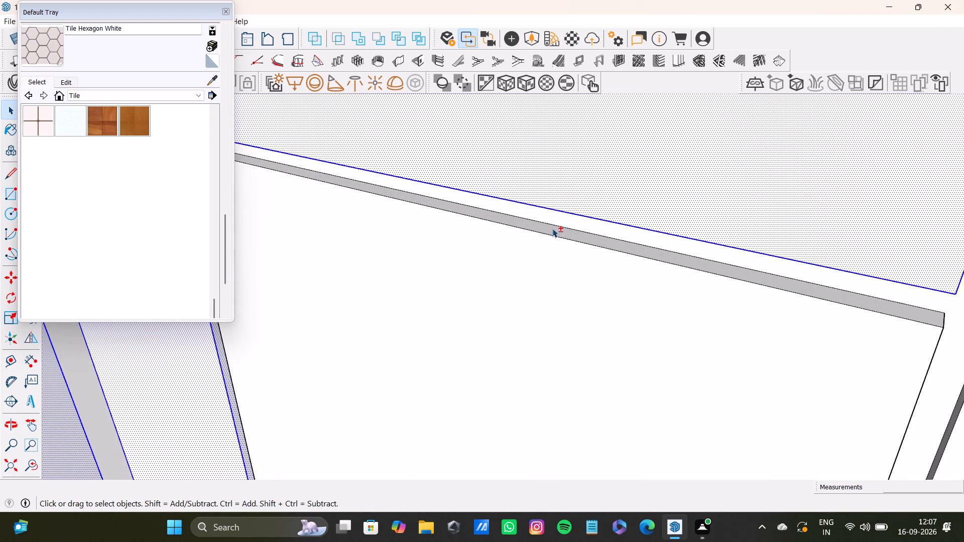
double_click(552, 228, "shift")
double_click(551, 251, "shift")
Add both side faces of the bottom drawer front around the corner to the selection.
middle_click_drag(711, 303, 513, 199, "shift")
scroll(653, 229, "up", 3, "shift")
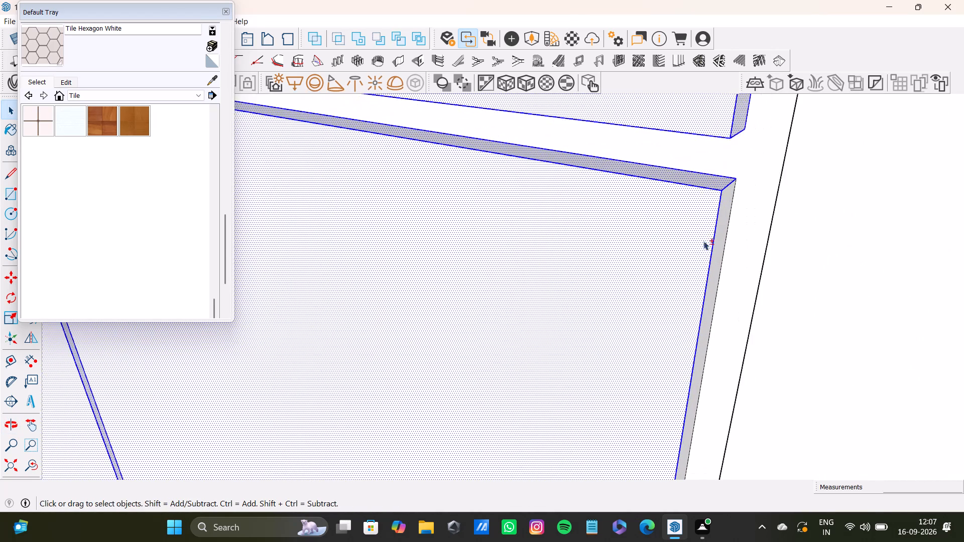
scroll(703, 241, "up", 3, "shift")
double_click(700, 297, "shift")
scroll(326, 297, "down", 7, "shift")
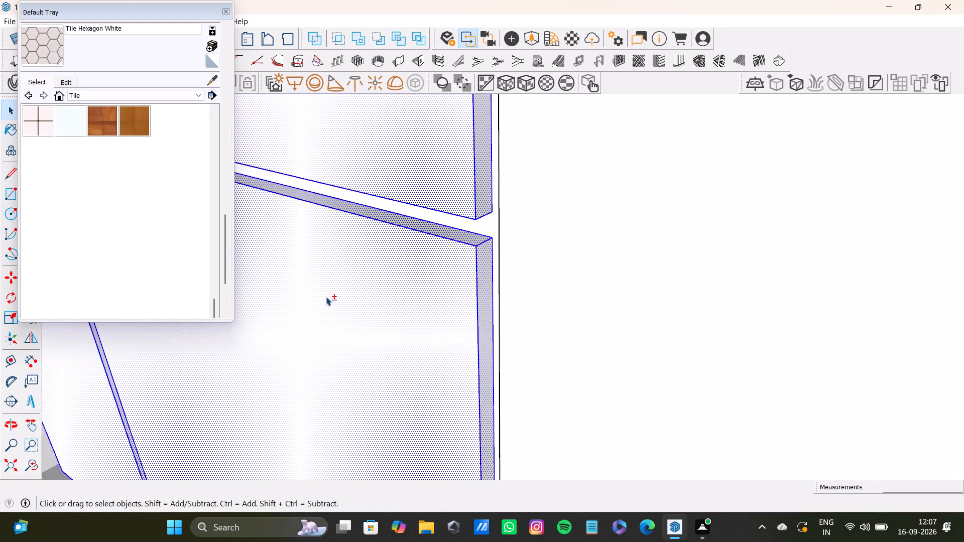
scroll(326, 297, "down", 1, "shift")
middle_click_drag(326, 297, 693, 288, "shift")
middle_click_drag(402, 266, 465, 316)
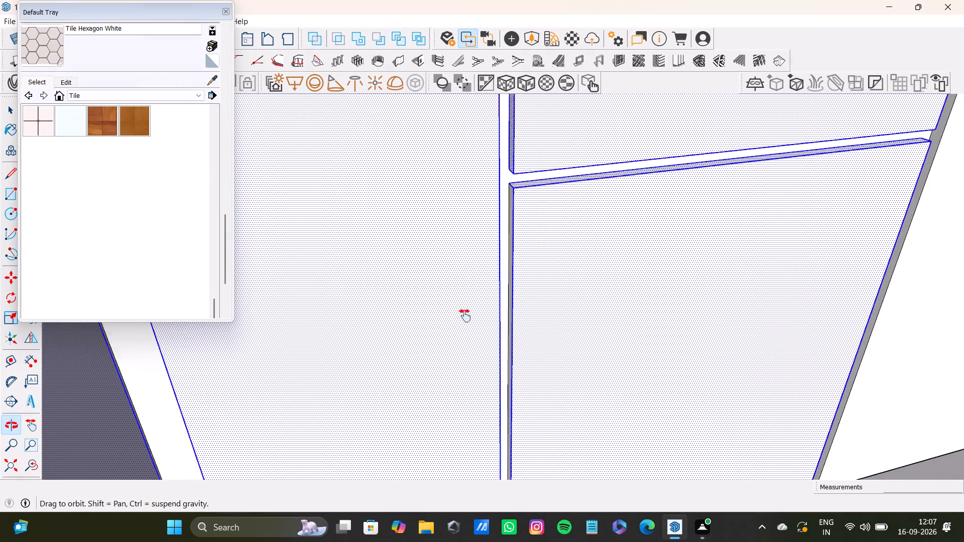
middle_click_drag(465, 316, 466, 309)
scroll(492, 248, "up", 3, "shift")
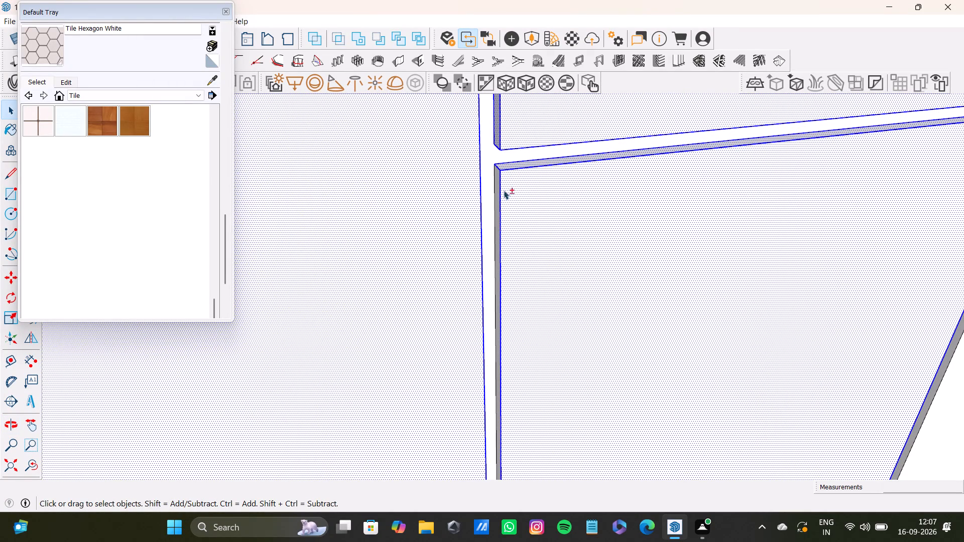
scroll(498, 201, "up", 8, "shift")
double_click(498, 201, "shift")
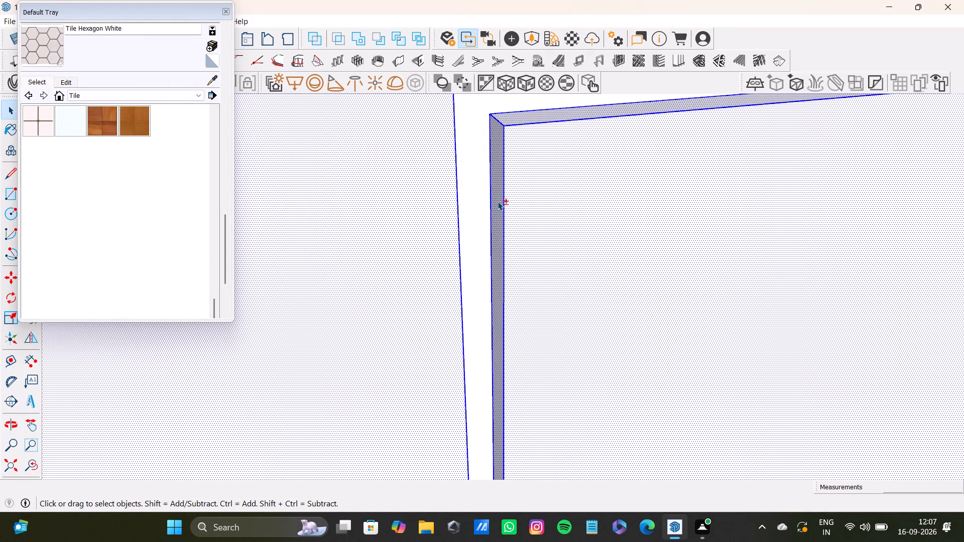
Add the top, front and drawer-facing side faces of the tall door beyond the three drawers to the selection.
scroll(506, 263, "down", 19, "shift")
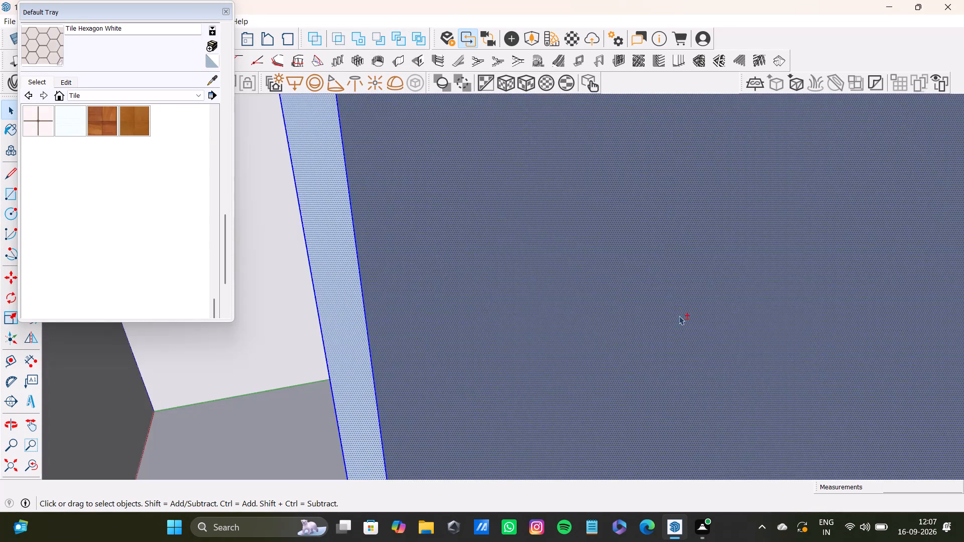
middle_click_drag(679, 316, 309, 337, "shift")
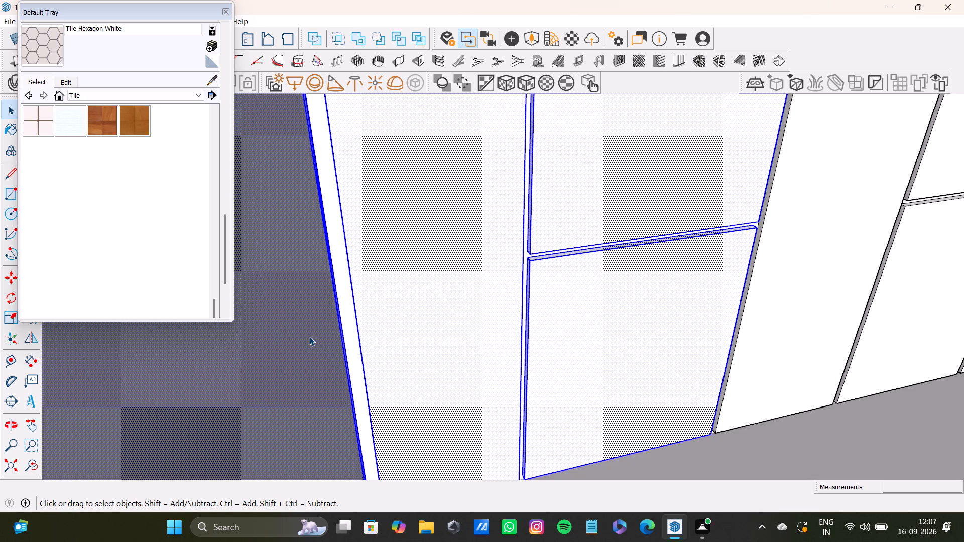
middle_click_drag(717, 254, 513, 357, "shift")
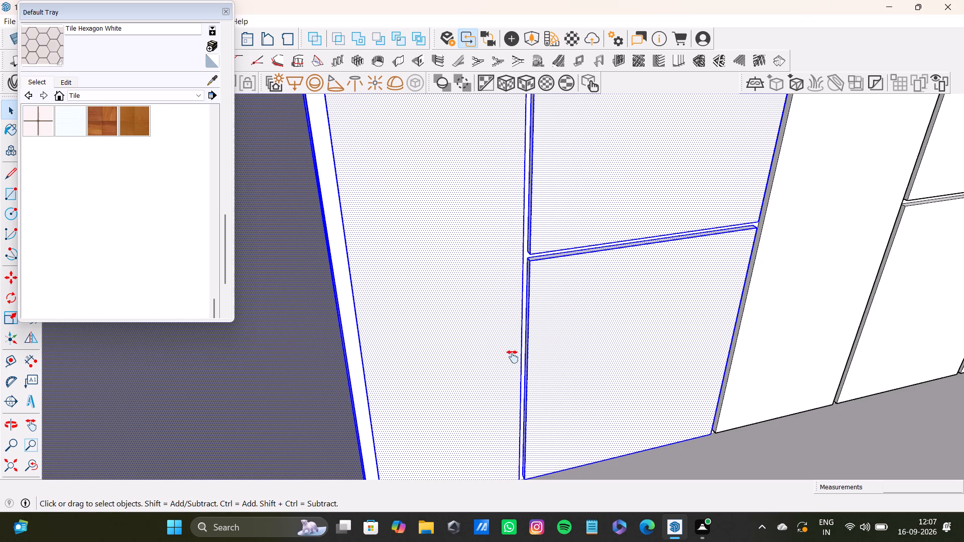
middle_click_drag(513, 357, 525, 349, "shift")
middle_click_drag(721, 241, 464, 502, "shift")
scroll(509, 227, "up", 2, "shift")
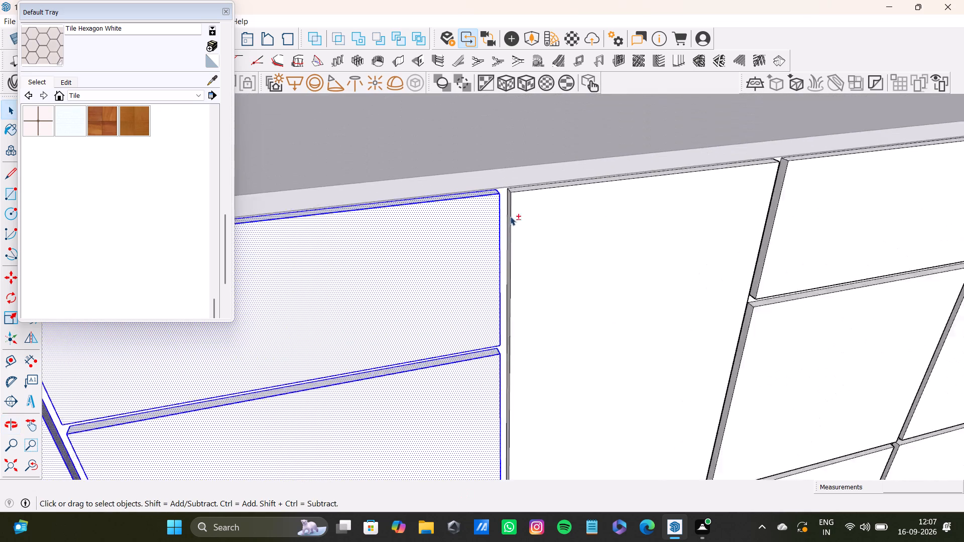
scroll(510, 216, "up", 16, "shift")
double_click(543, 158, "shift")
double_click(553, 179, "shift")
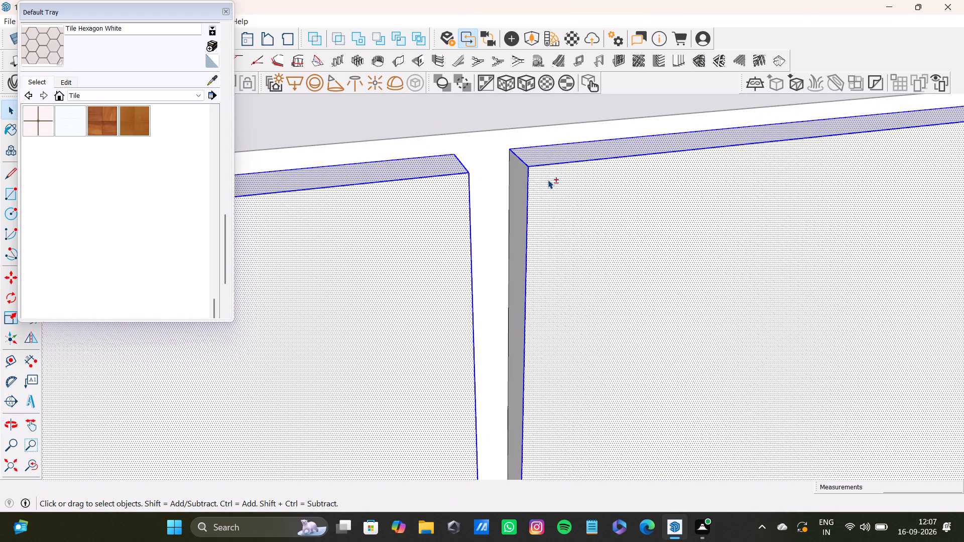
double_click(523, 188, "shift")
Add the tall door's side face that faces away from the three drawers to the selection.
scroll(572, 220, "down", 15, "shift")
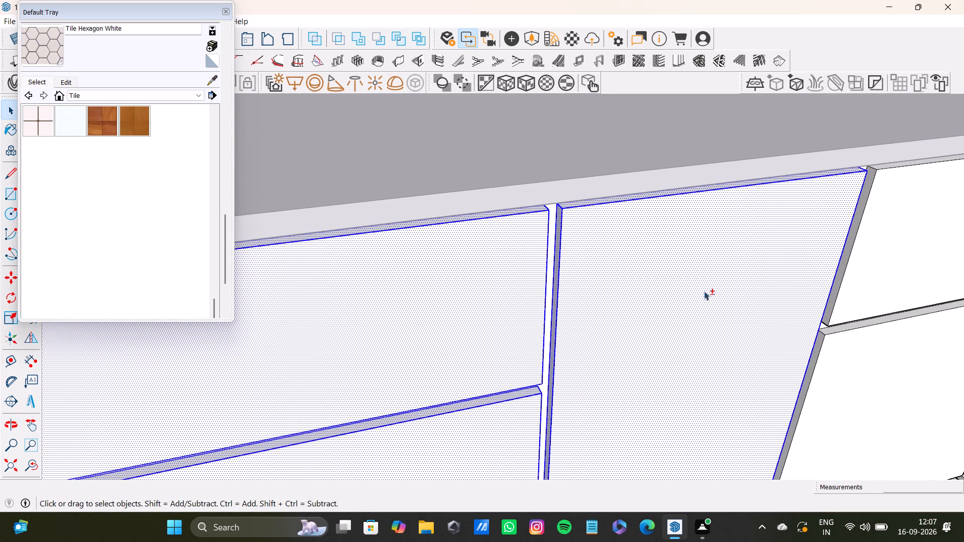
middle_click_drag(704, 291, 679, 293, "shift")
middle_click_drag(675, 293, 396, 156)
scroll(693, 306, "down", 2, "shift")
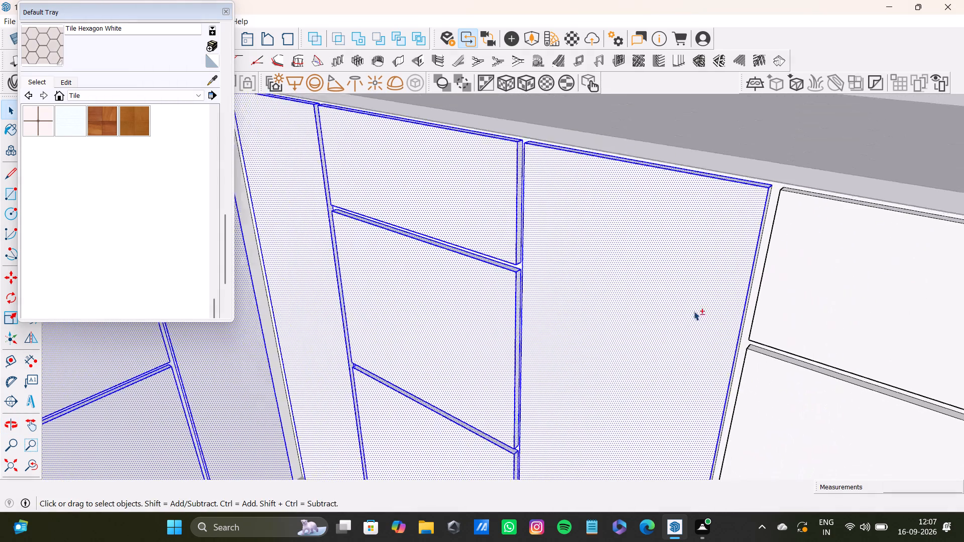
scroll(694, 311, "down", 2, "shift")
middle_click_drag(693, 298, 560, 305, "shift")
scroll(577, 203, "up", 4, "shift")
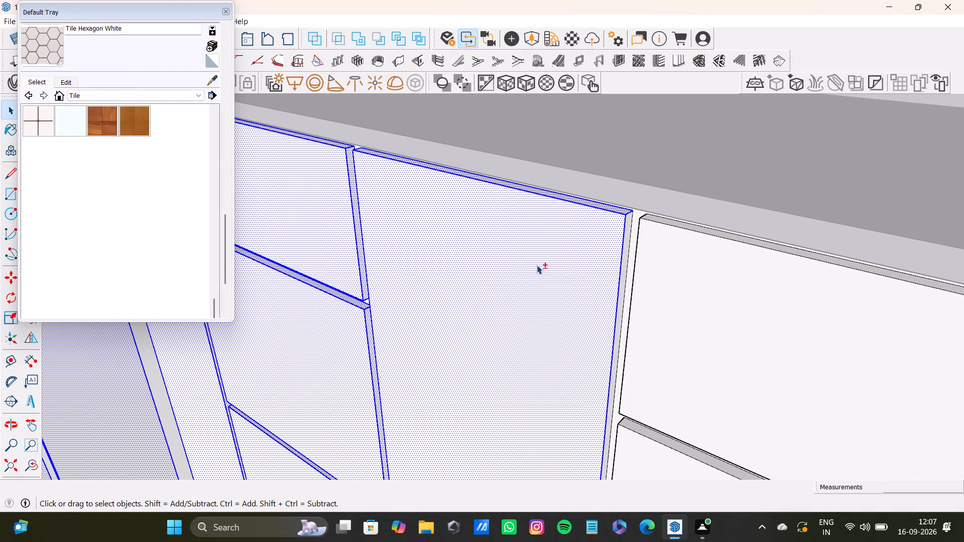
scroll(600, 258, "up", 3, "shift")
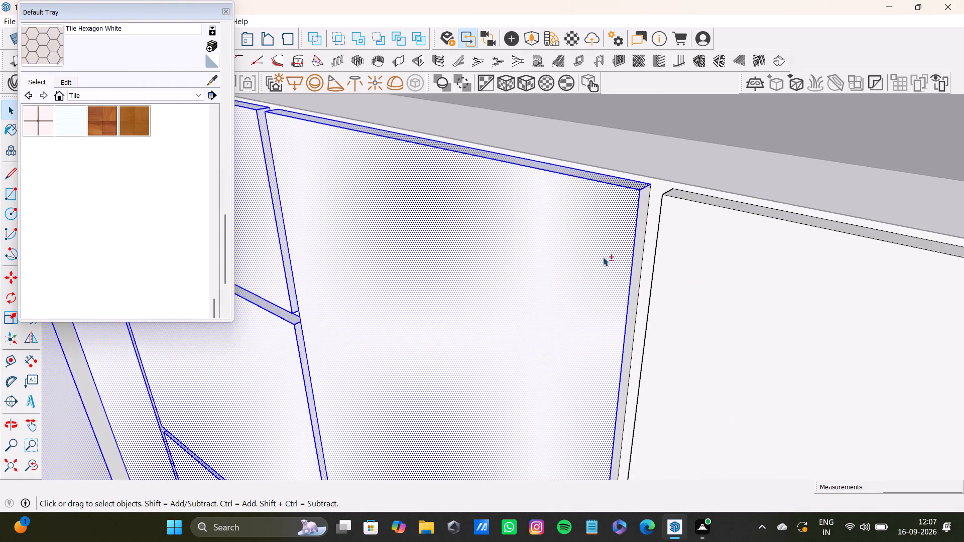
scroll(603, 257, "up", 4, "shift")
double_click(643, 253, "shift")
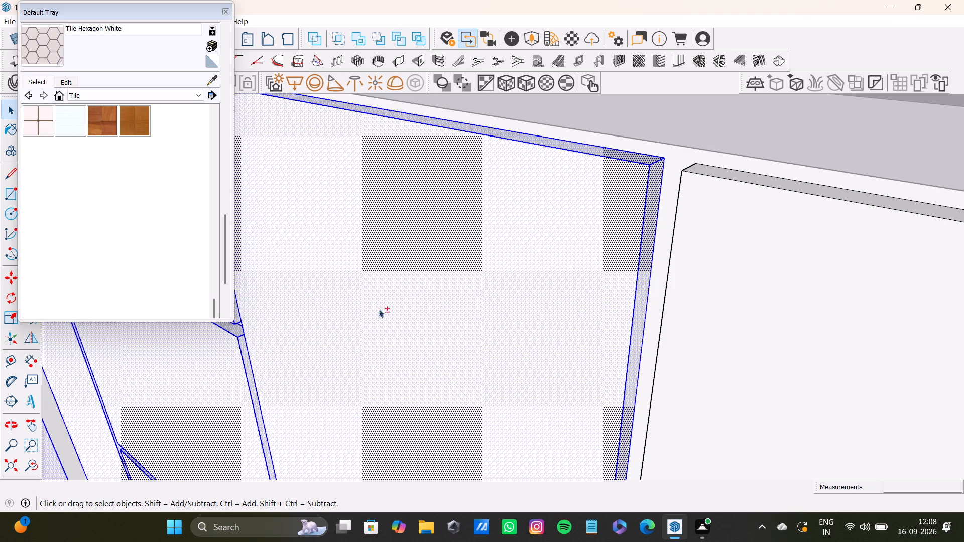
Add the front and top faces of the top drawer front just beyond the tall door to the selection.
double_click(773, 253, "shift")
scroll(669, 156, "up", 9, "shift")
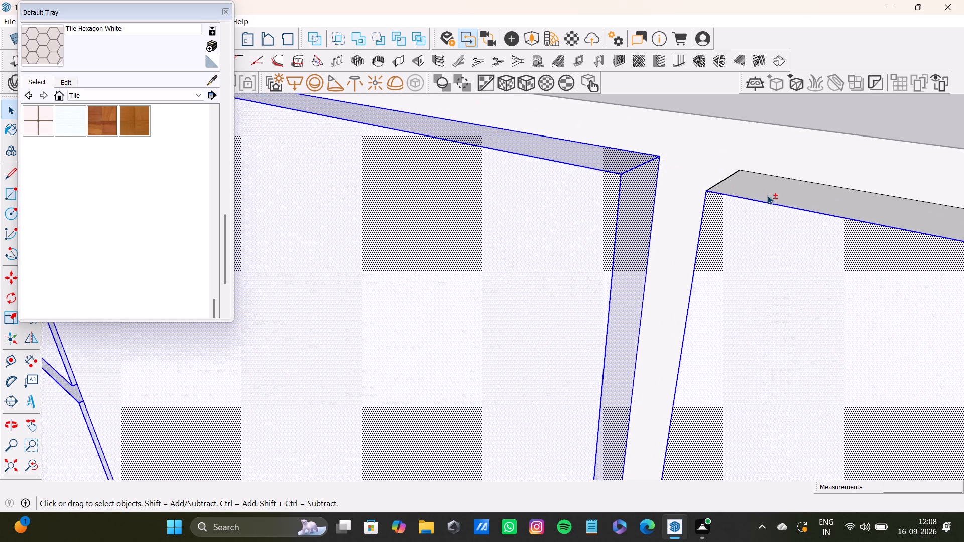
double_click(786, 192, "shift")
scroll(727, 190, "down", 19, "shift")
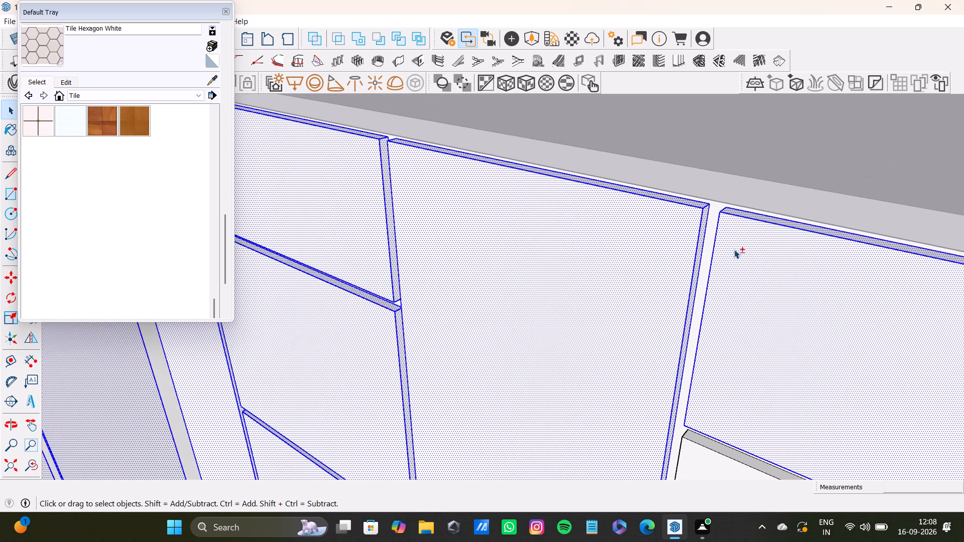
Add that top drawer front's side face, facing away from the tall door, to the selection.
middle_click_drag(765, 274, 563, 16, "shift")
scroll(593, 132, "down", 4, "shift")
middle_click_drag(653, 159, 472, 237, "shift")
scroll(610, 213, "up", 5, "shift")
middle_click_drag(834, 191, 701, 201, "shift")
scroll(694, 176, "up", 4, "shift")
double_click(694, 172, "shift")
Add the front and top faces of the top drawer front in the second column beyond the tall door to the selection.
double_click(819, 220, "shift")
scroll(819, 220, "down", 3, "shift")
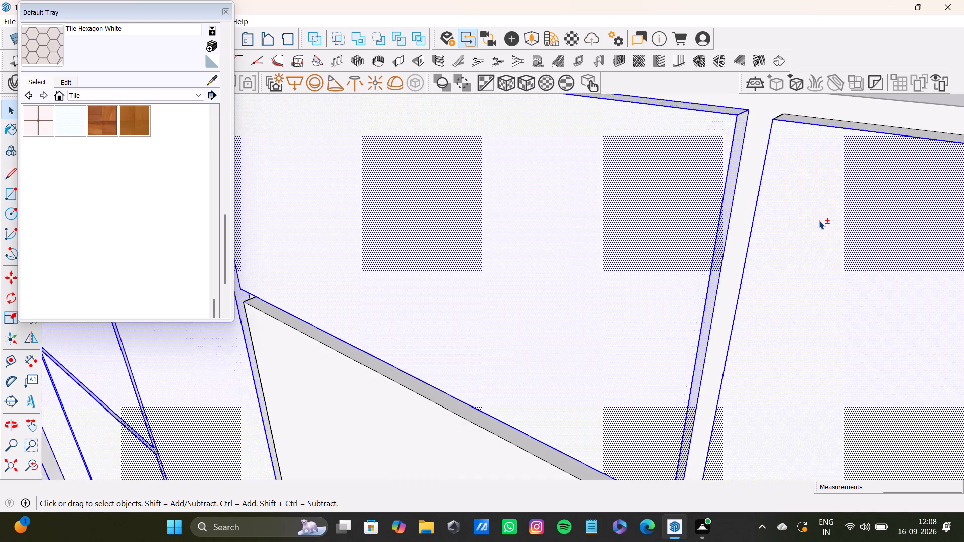
scroll(819, 220, "down", 6, "shift")
middle_click_drag(807, 199, 502, 268, "shift")
scroll(513, 246, "up", 11, "shift")
double_click(491, 205, "shift")
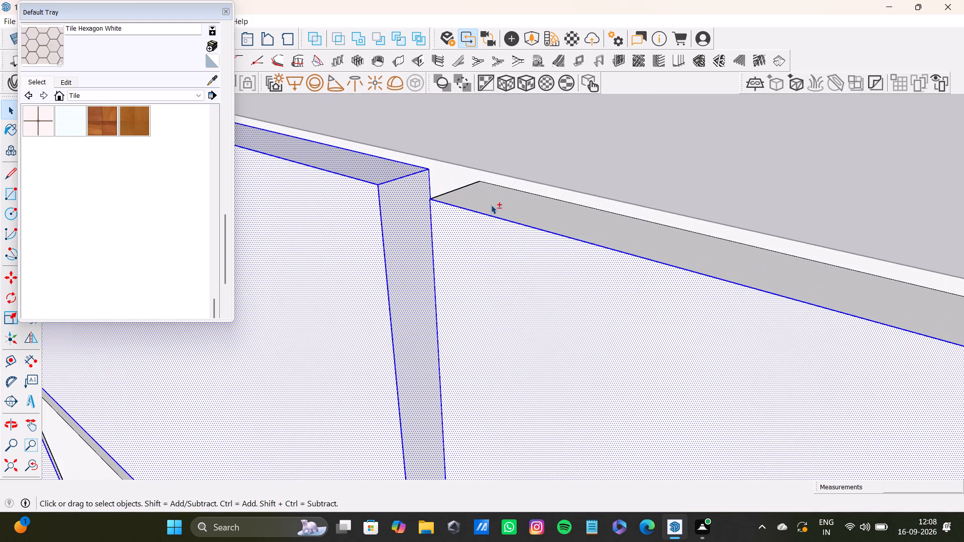
Add the top and front faces of the middle drawer front in the second column to the selection.
scroll(511, 219, "down", 15, "shift")
middle_click_drag(544, 305, 426, 67, "shift")
scroll(495, 165, "down", 4, "shift")
middle_click(527, 209, "shift")
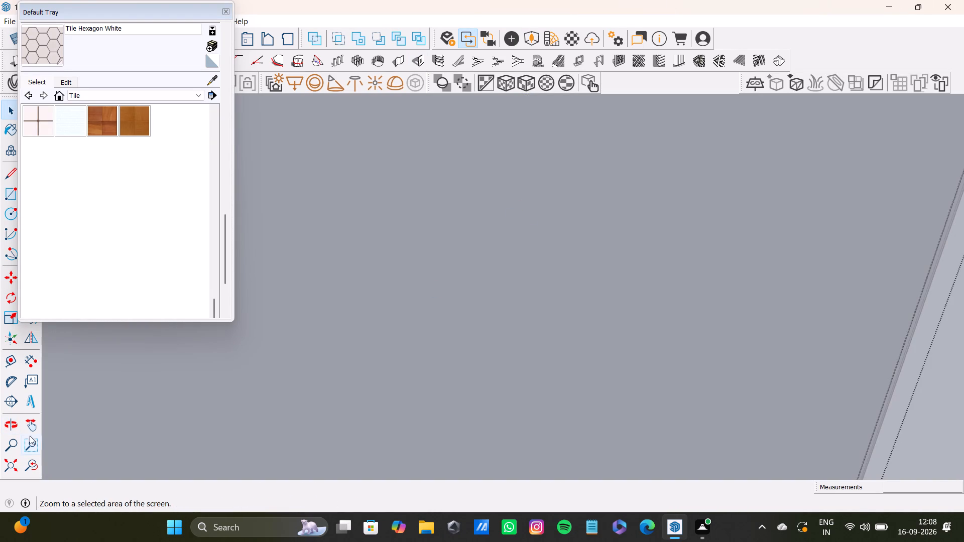
left_click(28, 464, "shift")
left_click(35, 467, "shift")
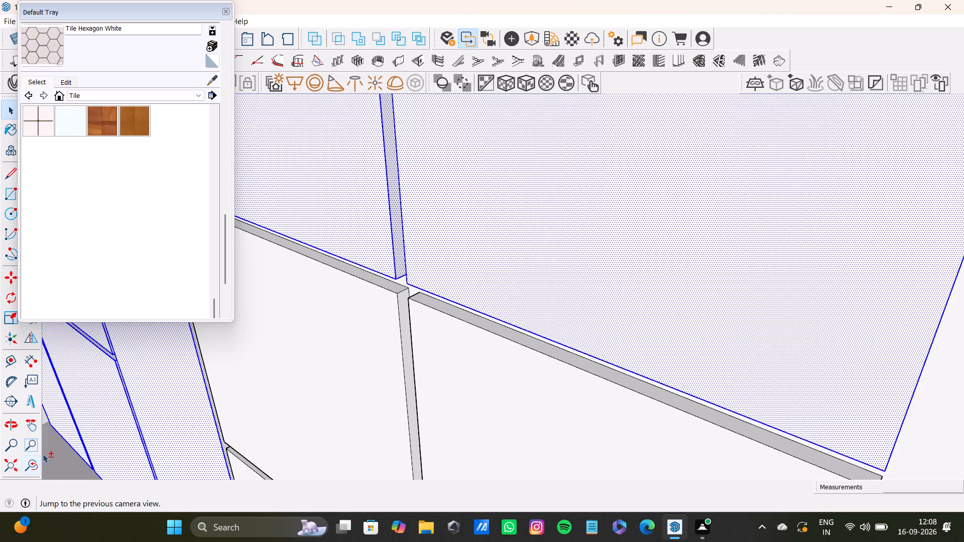
double_click(500, 332, "shift")
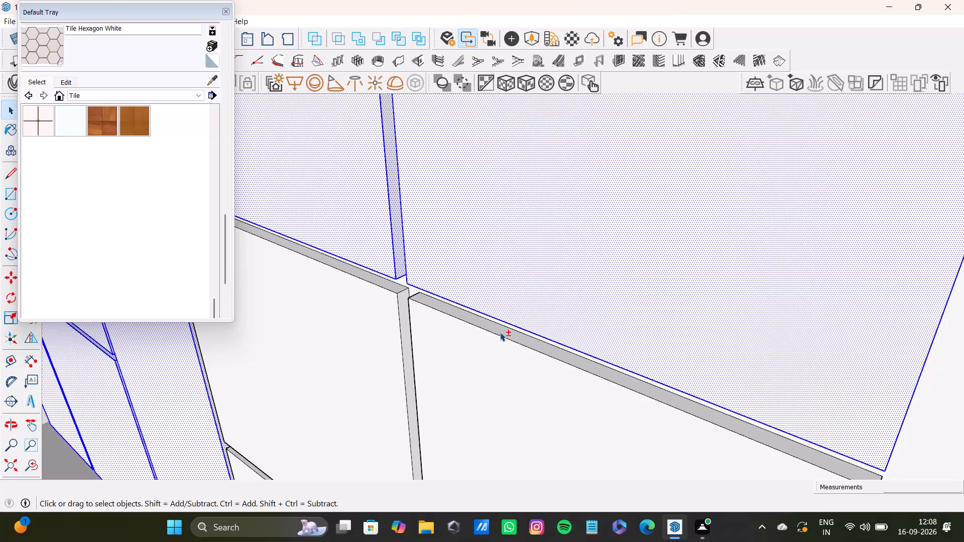
double_click(493, 340, "shift")
Add the top, front and second-column-facing side faces of the first column's middle drawer front to the selection.
double_click(392, 287, "shift")
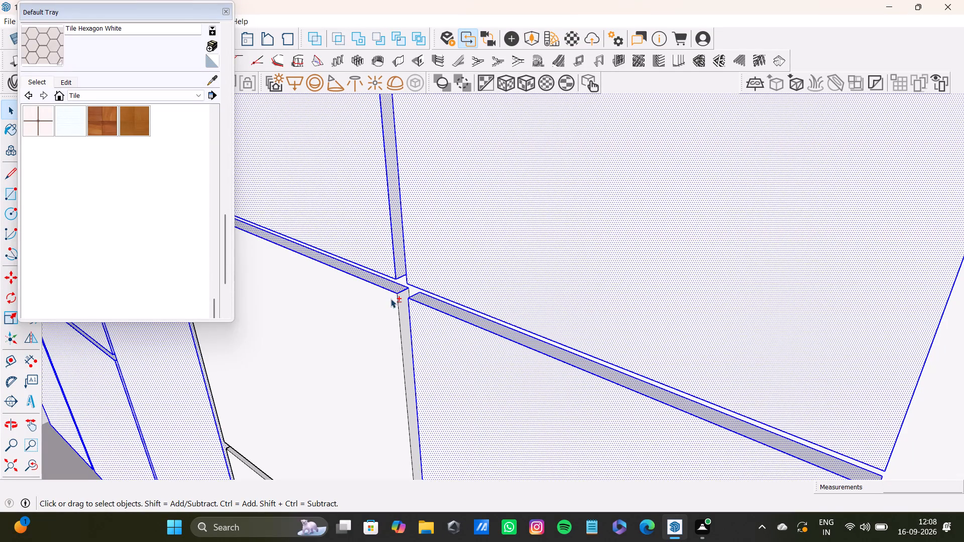
double_click(391, 299, "shift")
double_click(400, 300, "shift")
Add the top and front faces of the bottom drawer front in the first column beyond the tall door to the selection.
middle_click_drag(430, 345, 444, 19, "shift")
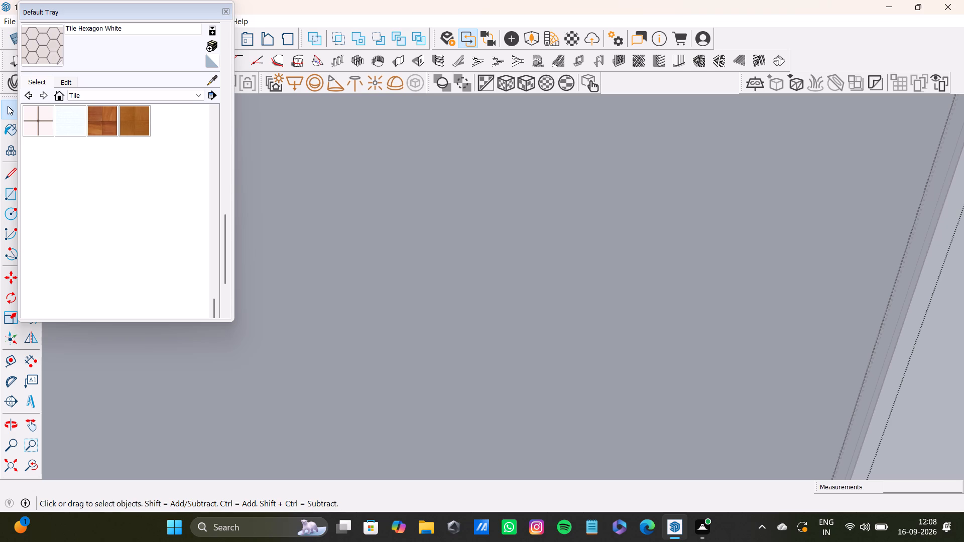
scroll(340, 276, "down", 12)
scroll(505, 286, "down", 2)
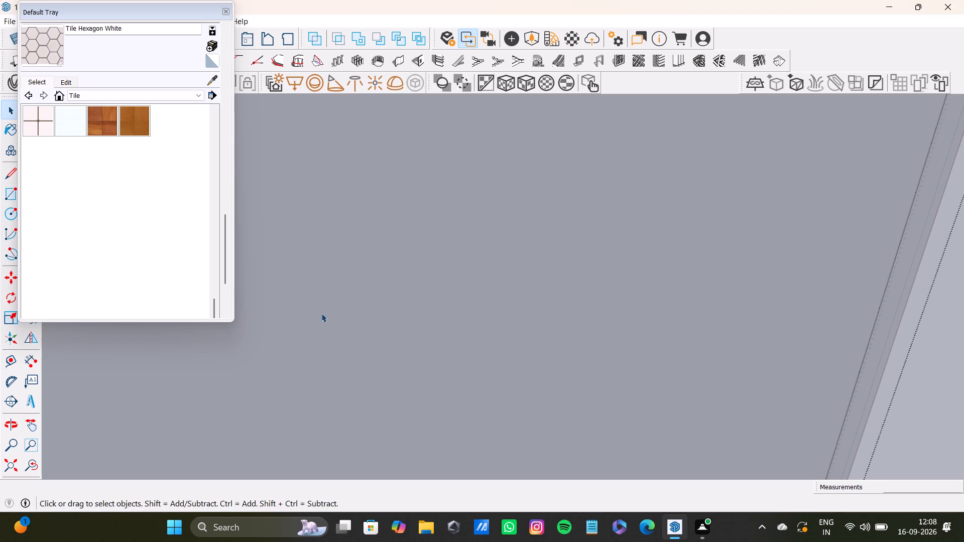
scroll(321, 313, "down", 20)
scroll(321, 313, "down", 10)
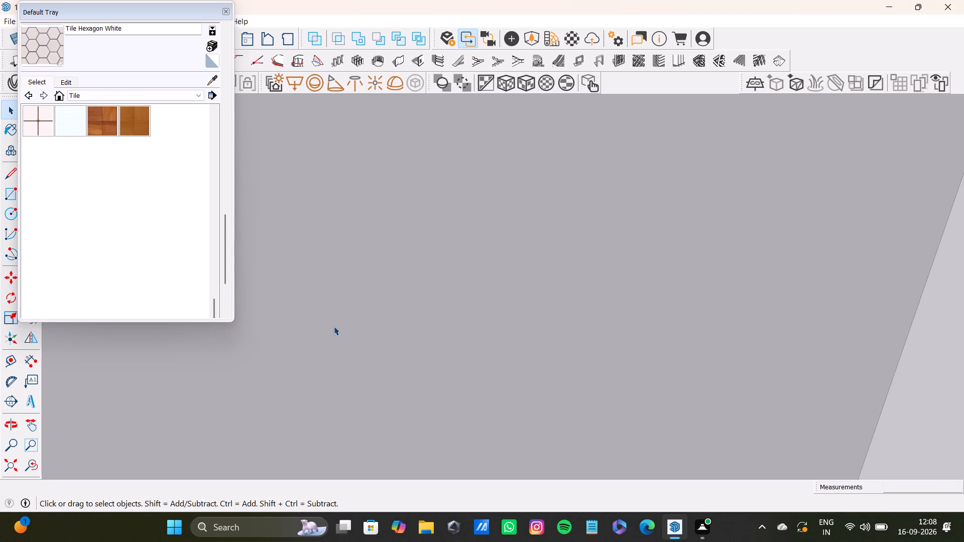
scroll(334, 326, "down", 13)
left_click(33, 458)
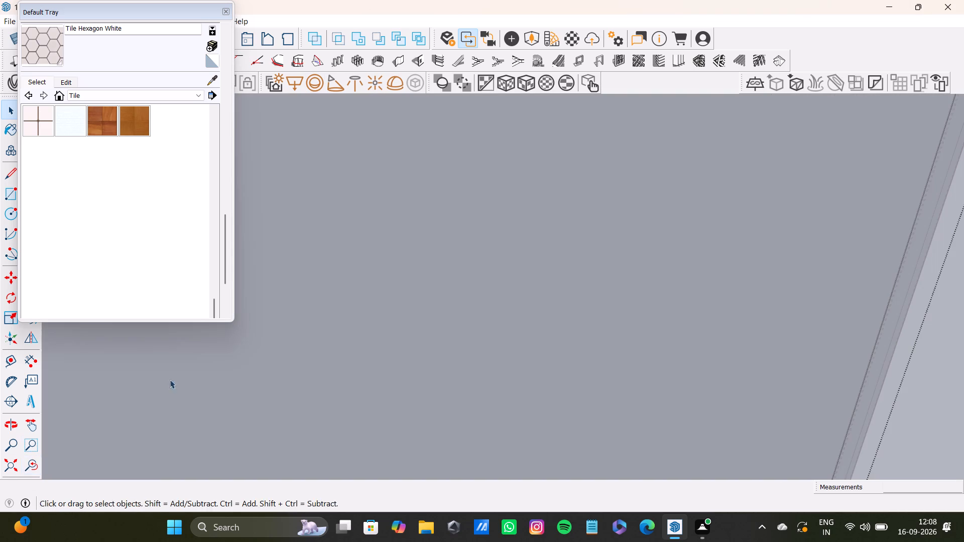
left_click(11, 468)
middle_click_drag(425, 173, 524, 280)
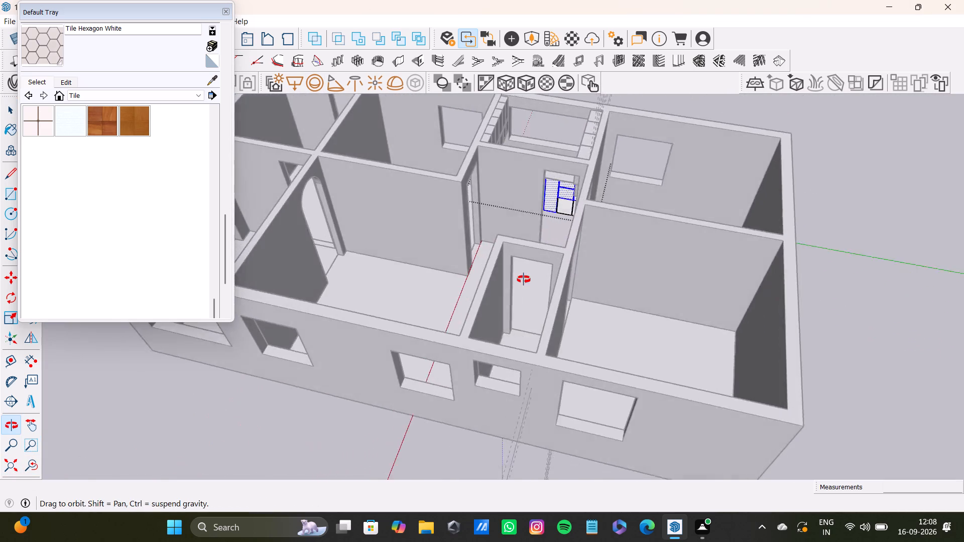
middle_click_drag(524, 280, 529, 263)
scroll(525, 175, "up", 14)
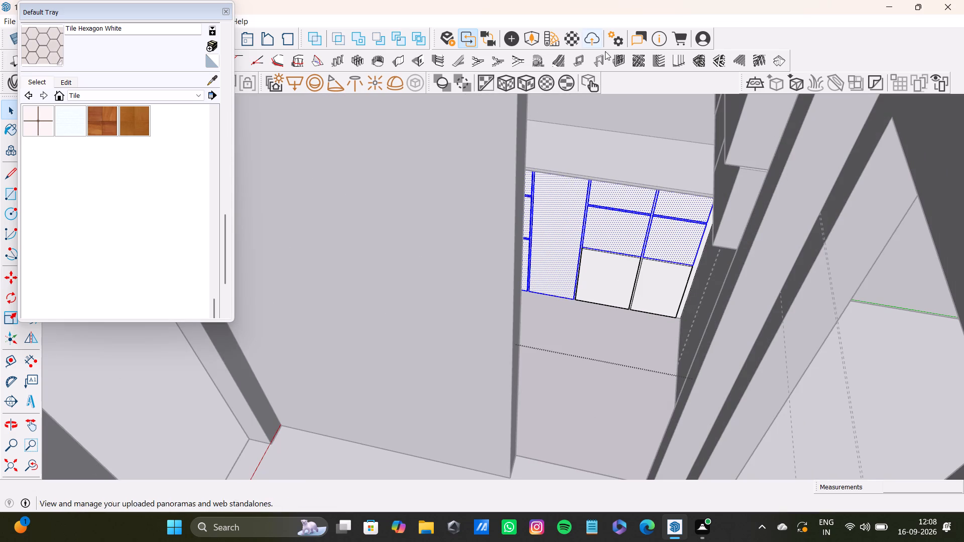
scroll(607, 251, "up", 20)
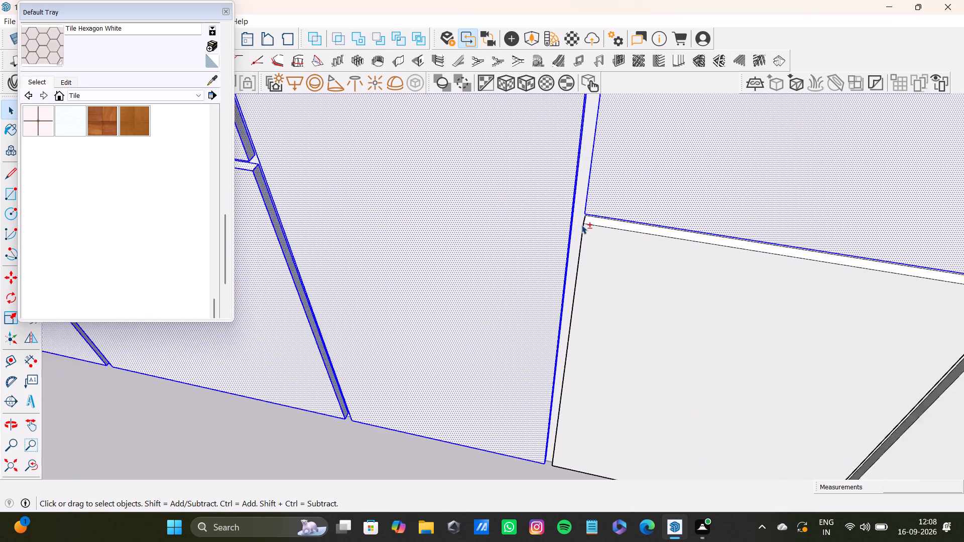
scroll(581, 225, "up", 3)
double_click(604, 220, "shift")
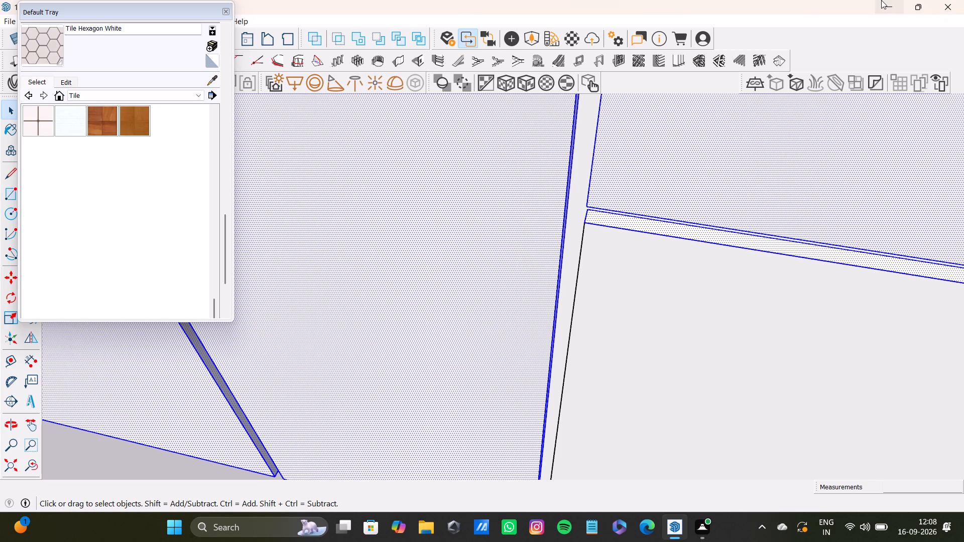
double_click(692, 268, "shift")
double_click(623, 261, "shift")
Add the tall-door-facing side faces of the first column's middle and bottom drawer fronts to the selection.
middle_click_drag(562, 300, 679, 260)
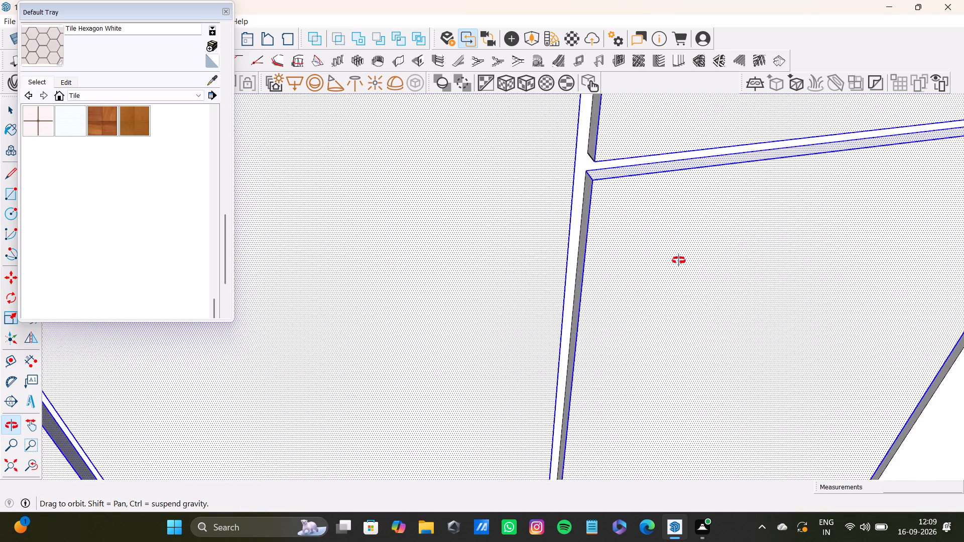
middle_click_drag(679, 260, 679, 259)
scroll(622, 198, "up", 6)
double_click(577, 126, "shift")
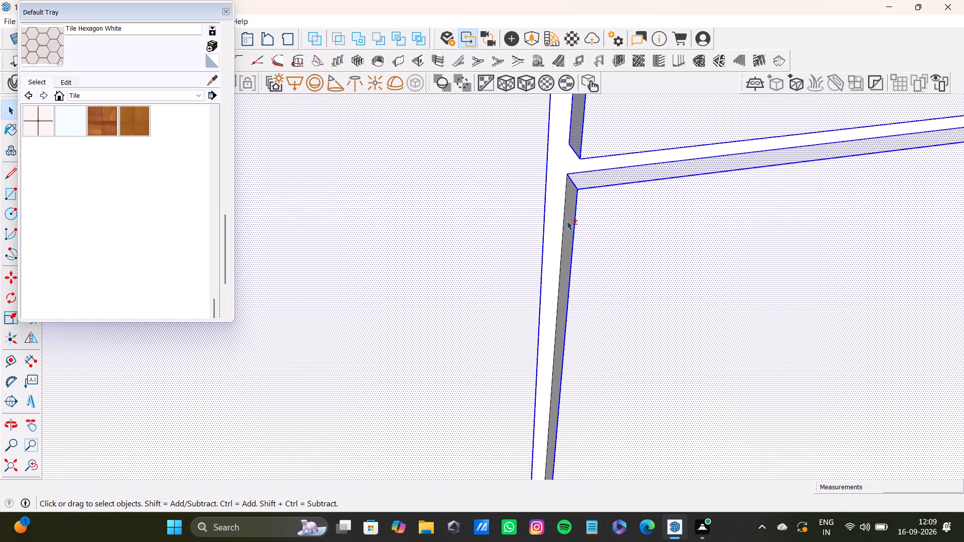
double_click(570, 222, "shift")
Add the top and front faces of the bottom drawer front in the second column to the selection.
scroll(582, 229, "down", 10, "shift")
middle_click_drag(769, 214, 357, 255, "shift")
scroll(559, 190, "up", 4, "shift")
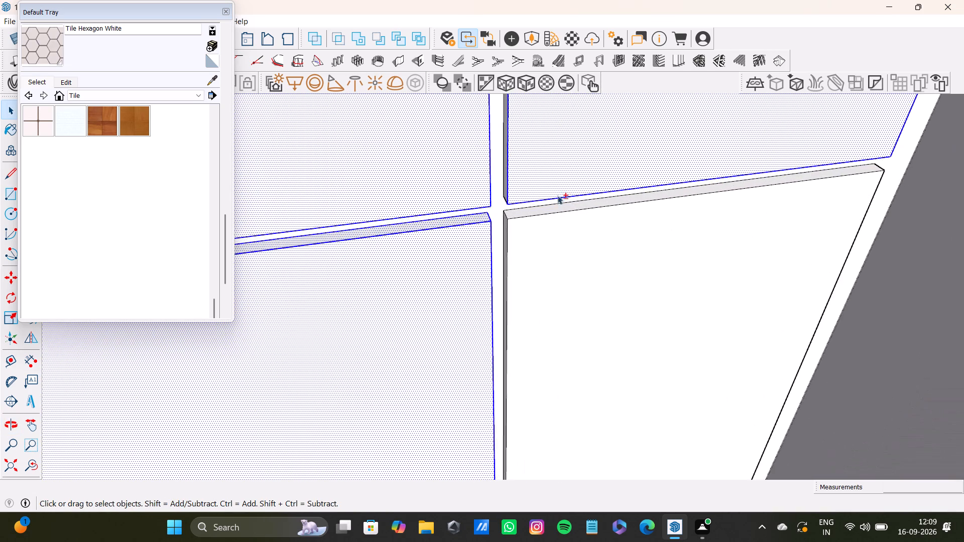
scroll(557, 195, "up", 7, "shift")
double_click(552, 209, "shift")
double_click(552, 233, "shift")
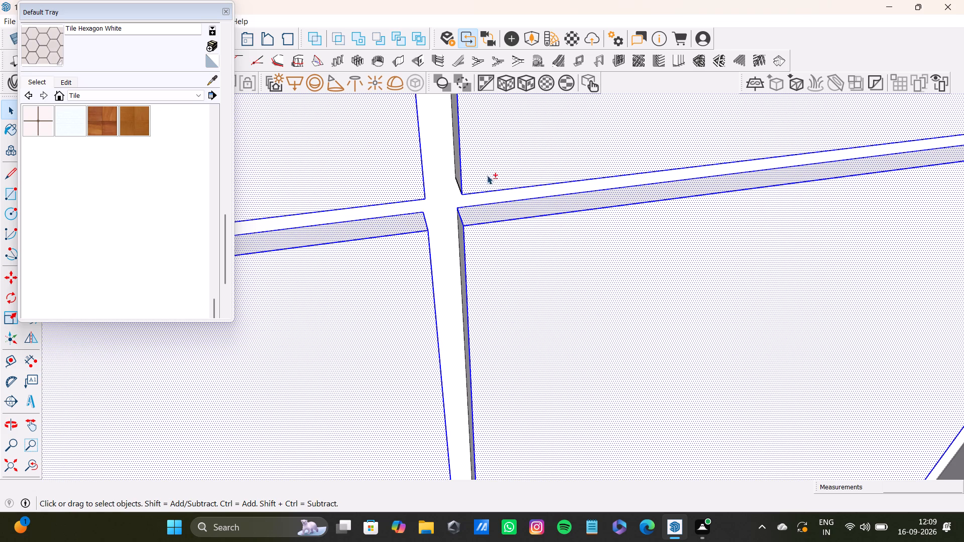
Add the first-column-facing side faces of the second column's middle and bottom drawer fronts to the selection.
double_click(456, 163, "shift")
left_click(461, 204, "shift")
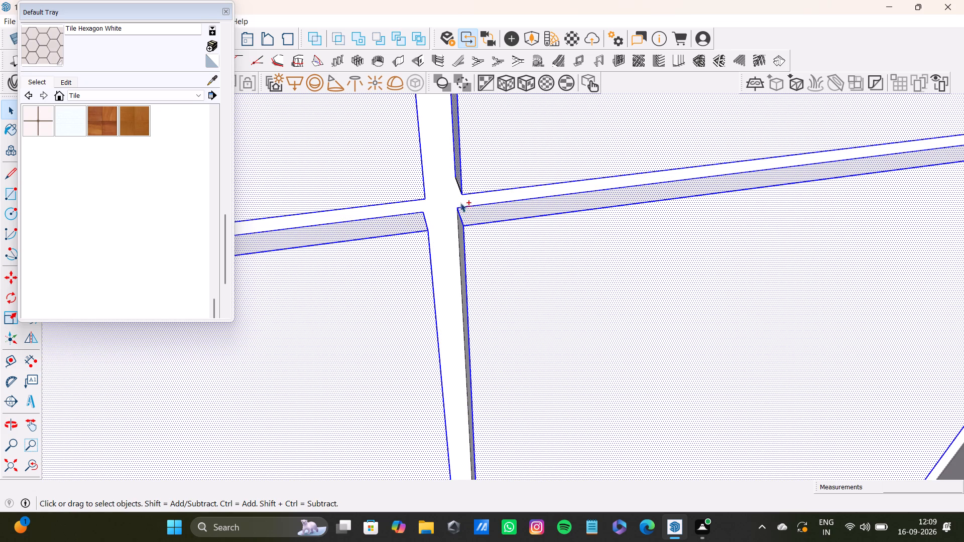
middle_click_drag(459, 212, 548, 179)
double_click(453, 274, "shift")
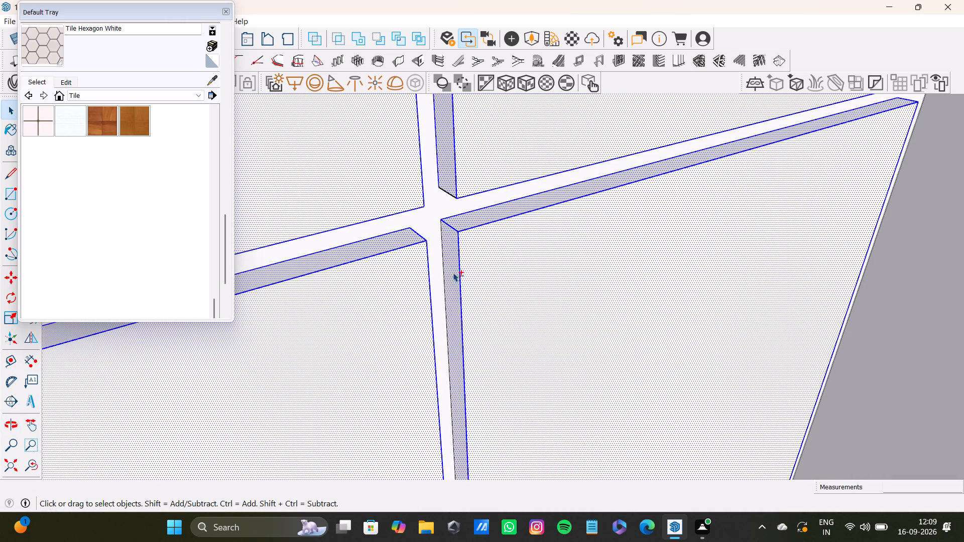
scroll(448, 167, "up", 2, "shift")
double_click(454, 262, "shift")
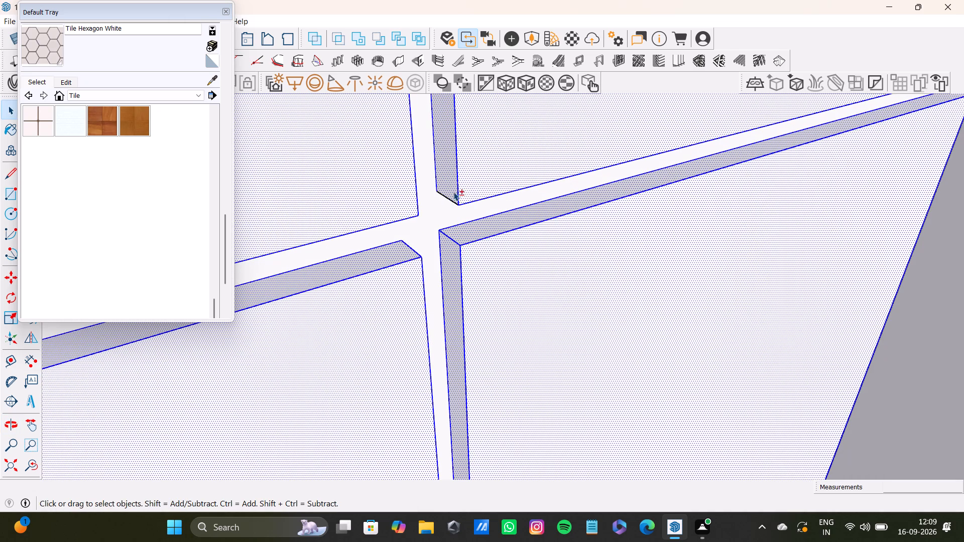
left_click(455, 203, "shift")
Add the outer side faces of the second column's middle and bottom drawer fronts, at the end of the cabinet run, to the selection.
scroll(456, 213, "down", 9, "shift")
middle_click_drag(627, 233, 547, 316, "shift")
middle_click_drag(604, 275, 567, 281)
scroll(567, 239, "up", 3)
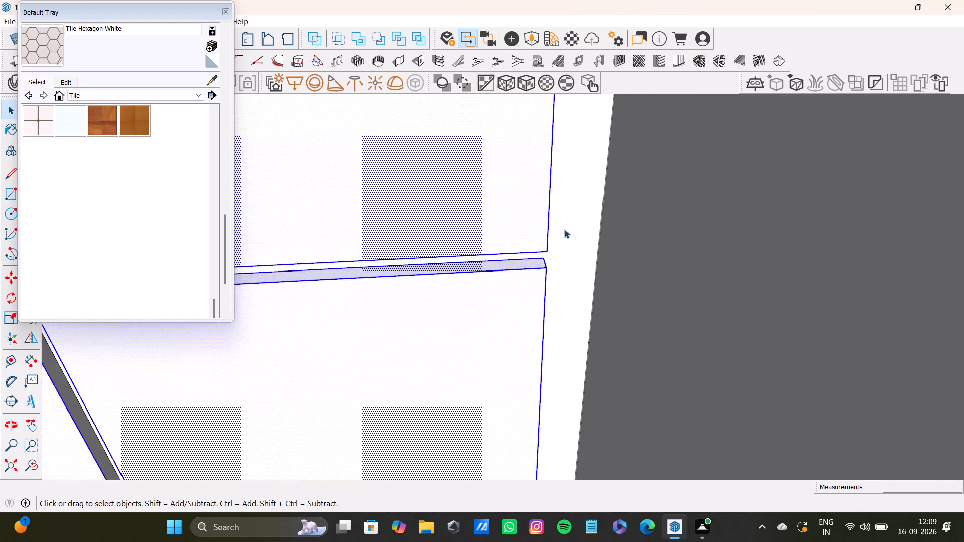
scroll(564, 229, "up", 9)
middle_click_drag(563, 225, 456, 260)
double_click(522, 244, "shift")
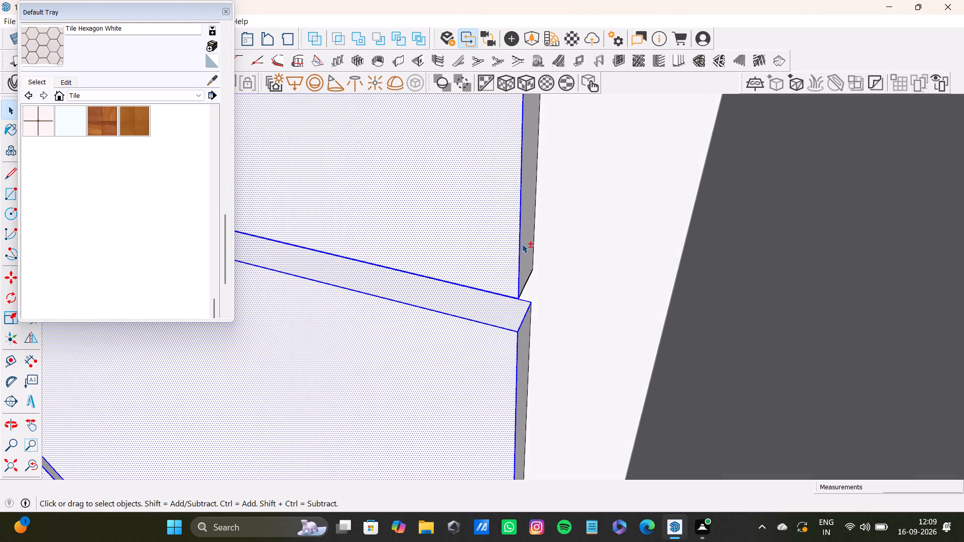
double_click(527, 279, "shift")
double_click(522, 346, "shift")
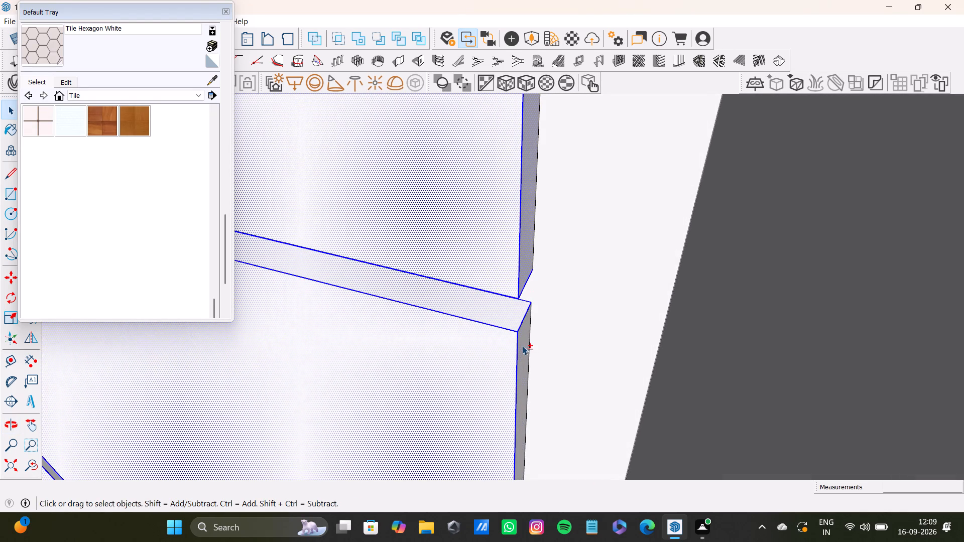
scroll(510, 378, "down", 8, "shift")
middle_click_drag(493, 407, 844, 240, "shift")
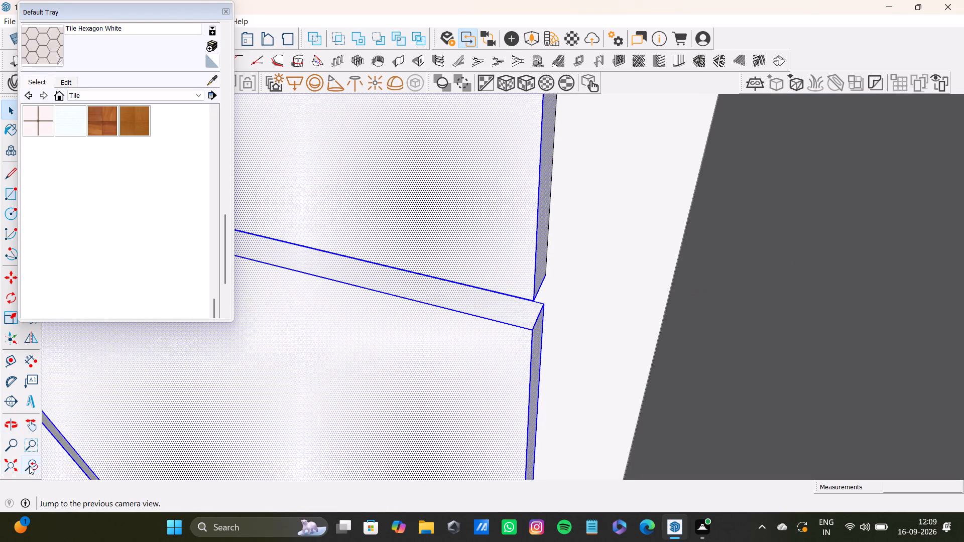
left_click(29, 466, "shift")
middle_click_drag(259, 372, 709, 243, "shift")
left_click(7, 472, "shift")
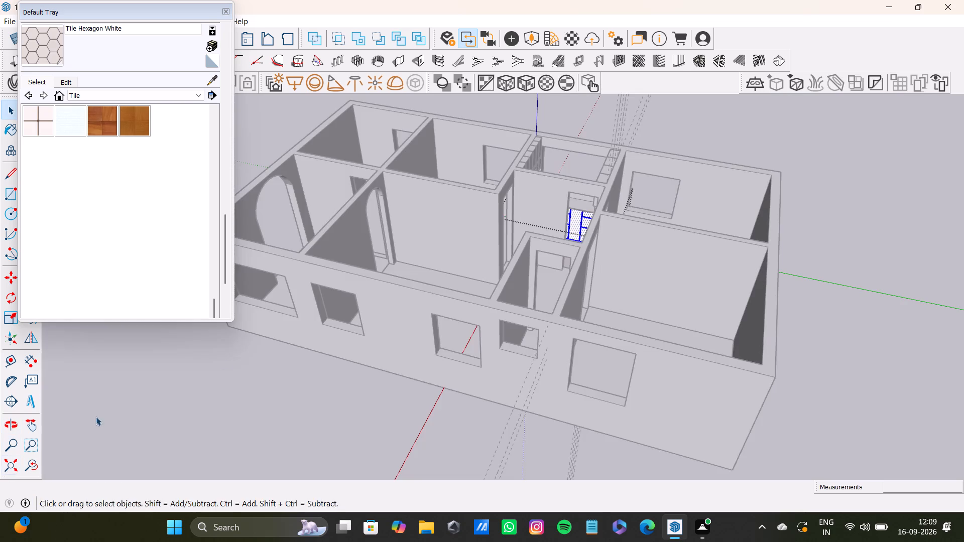
Paint the selected base cabinet door and drawer front faces with Wood Cherry Original, and clear the selection.
middle_click_drag(245, 343, 471, 289)
scroll(492, 166, "up", 20)
scroll(492, 166, "up", 3)
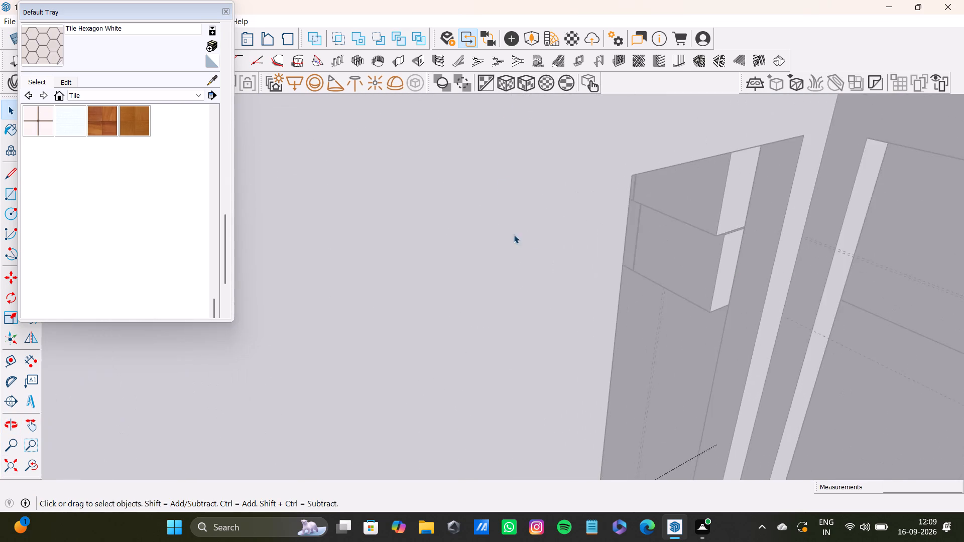
middle_click_drag(534, 236, 348, 413)
scroll(561, 297, "up", 7)
middle_click_drag(519, 248, 537, 321, "shift")
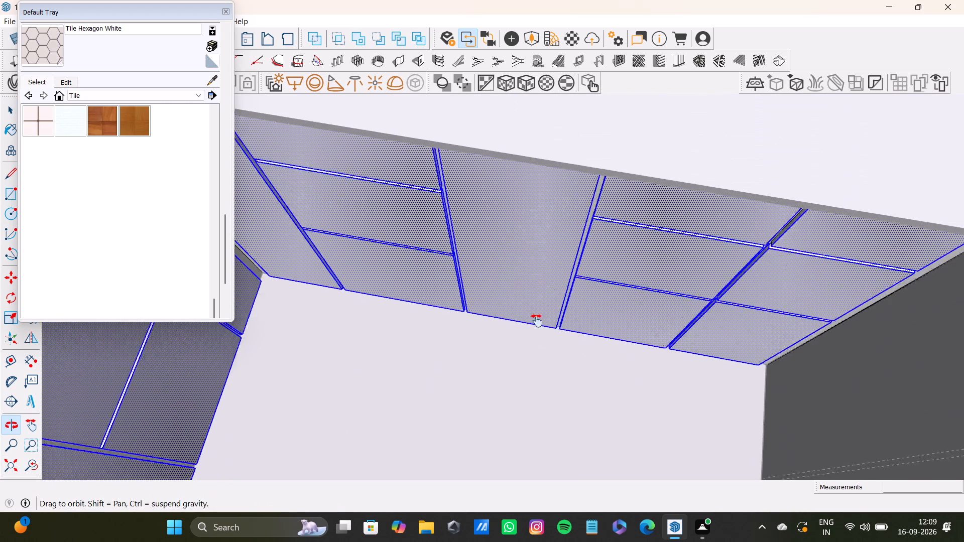
middle_click_drag(537, 321, 550, 343, "shift")
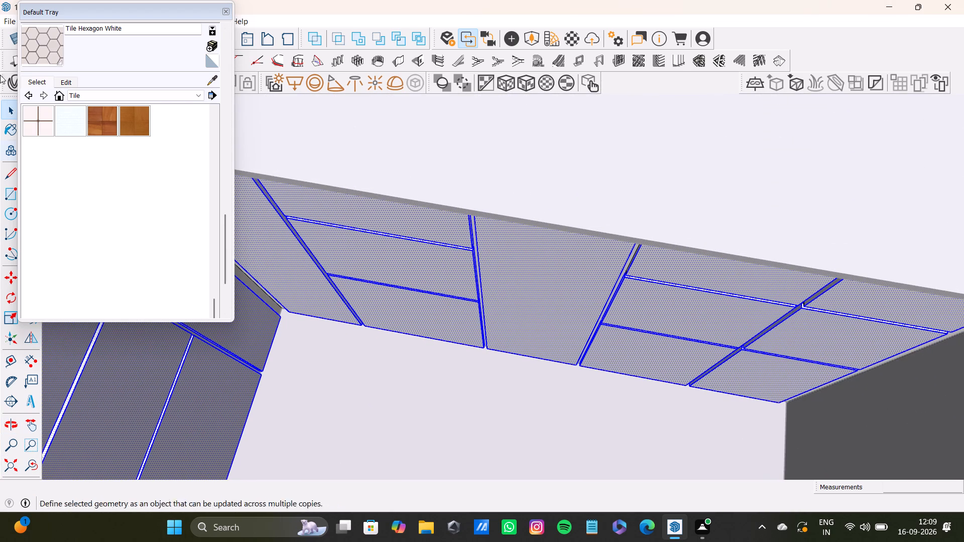
left_click(144, 100)
left_click(85, 192)
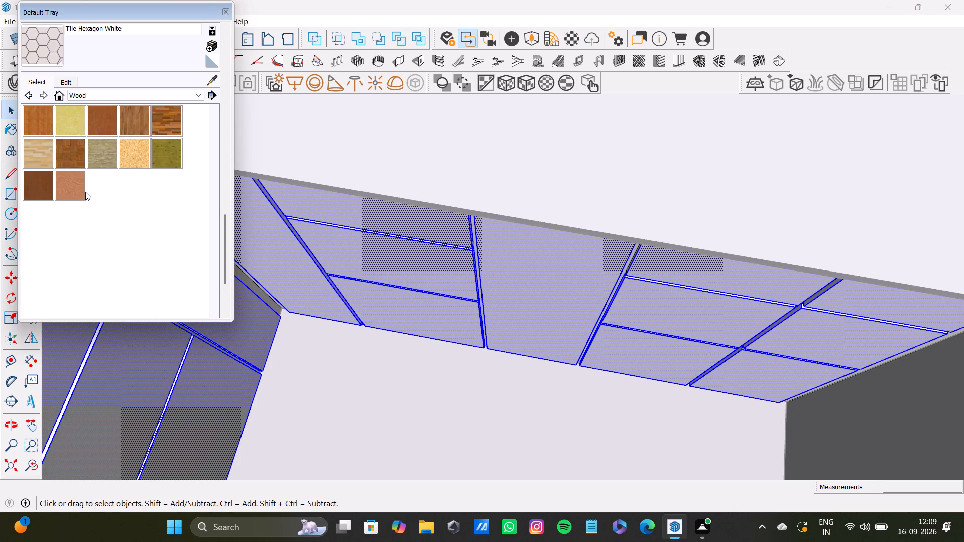
left_click(106, 112)
left_click(436, 229)
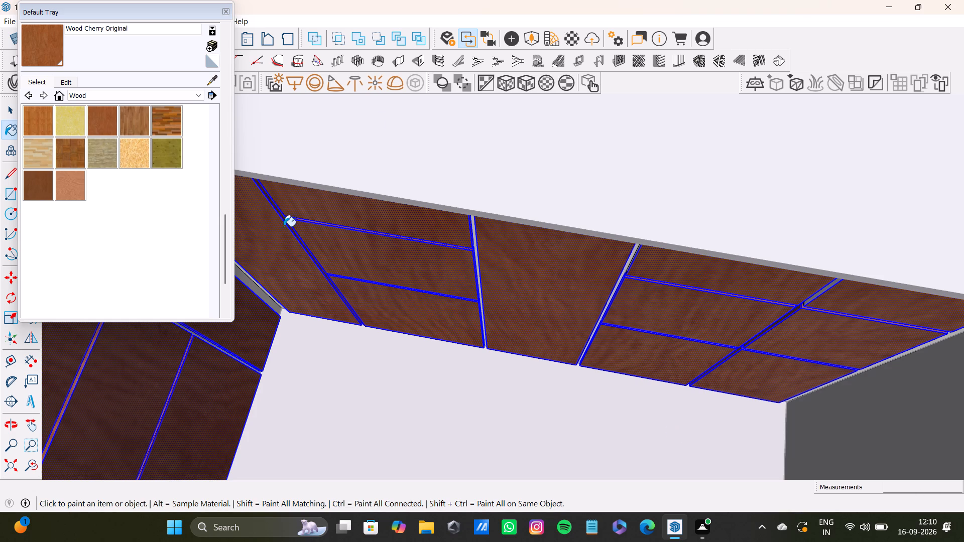
scroll(551, 305, "down", 18)
scroll(504, 358, "down", 13)
key("space")
left_click(536, 156)
Open the base cabinet group and select the recessed carcass faces on both sides of the inner corner, behind the fronts.
scroll(430, 387, "up", 7)
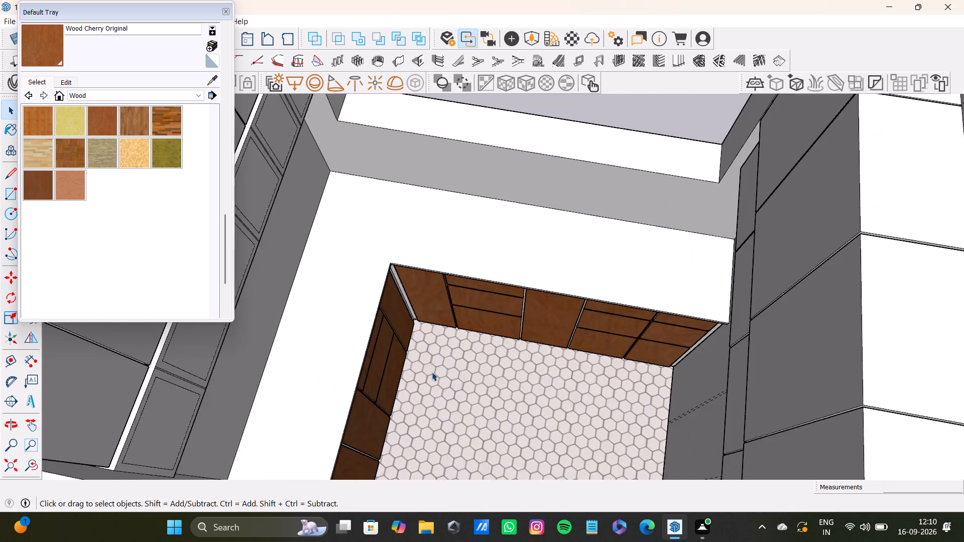
scroll(432, 372, "up", 6)
middle_click_drag(459, 344, 375, 354)
scroll(404, 153, "up", 7)
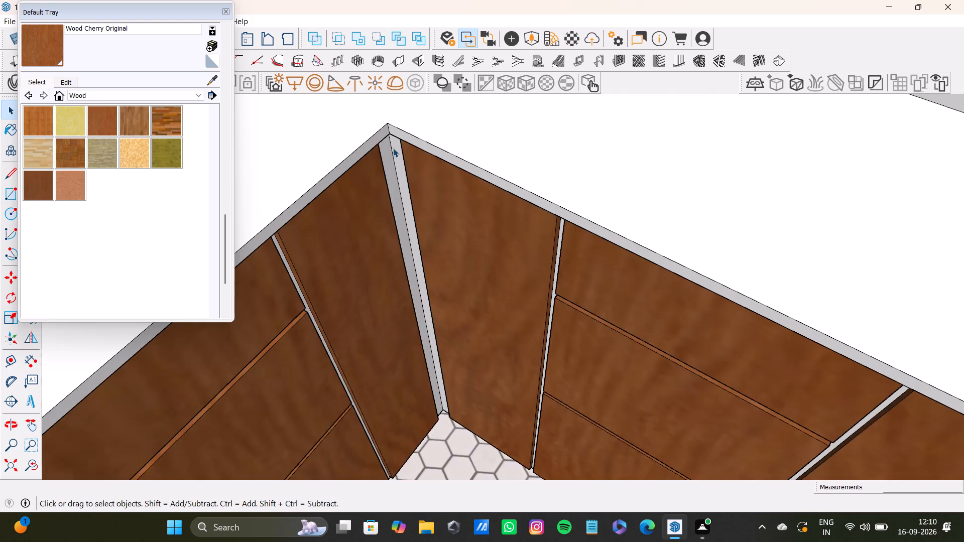
scroll(393, 148, "up", 12)
double_click(402, 156, "shift")
double_click(403, 165, "shift")
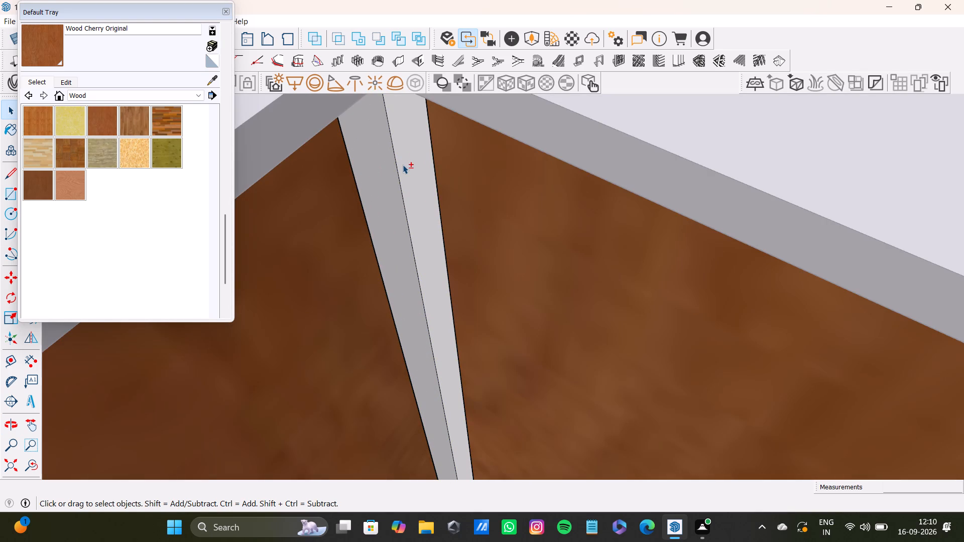
double_click(380, 171, "shift")
scroll(390, 202, "down", 11, "shift")
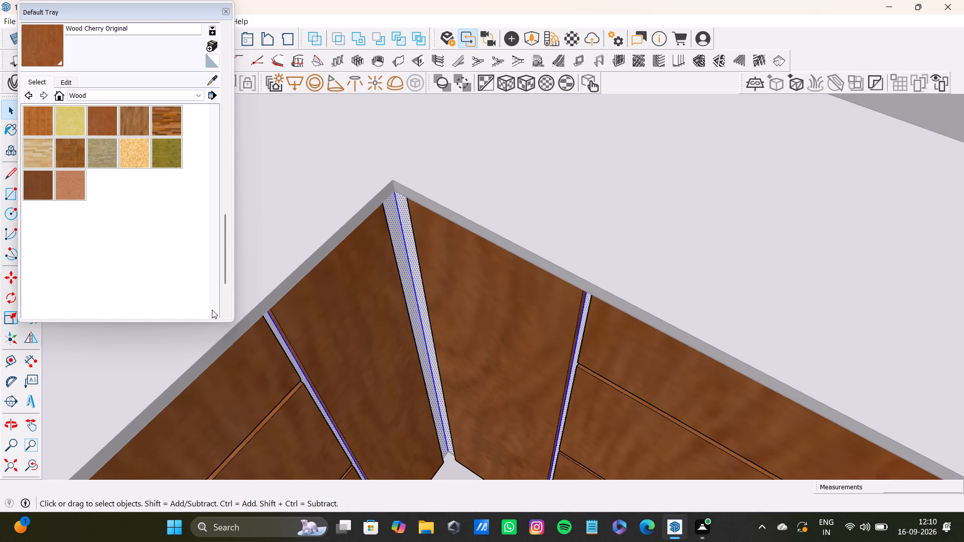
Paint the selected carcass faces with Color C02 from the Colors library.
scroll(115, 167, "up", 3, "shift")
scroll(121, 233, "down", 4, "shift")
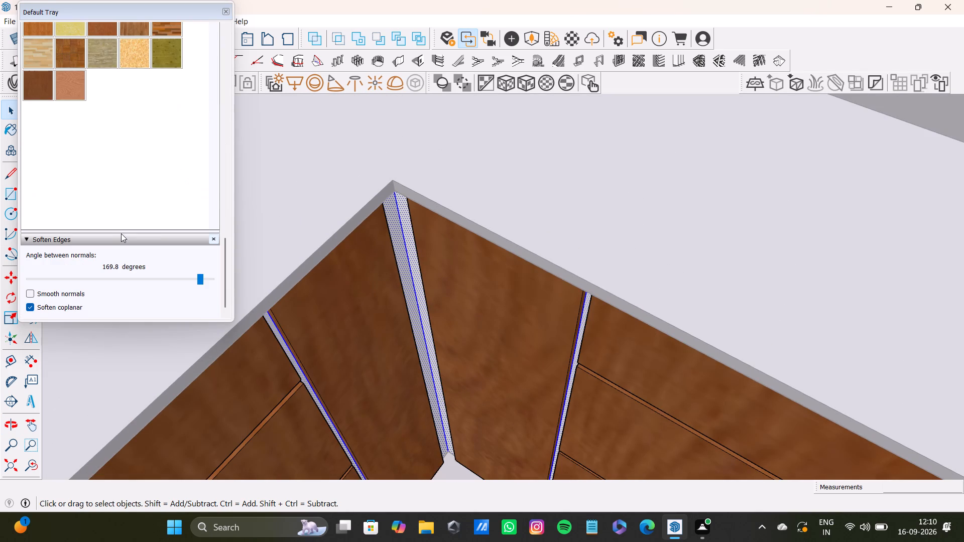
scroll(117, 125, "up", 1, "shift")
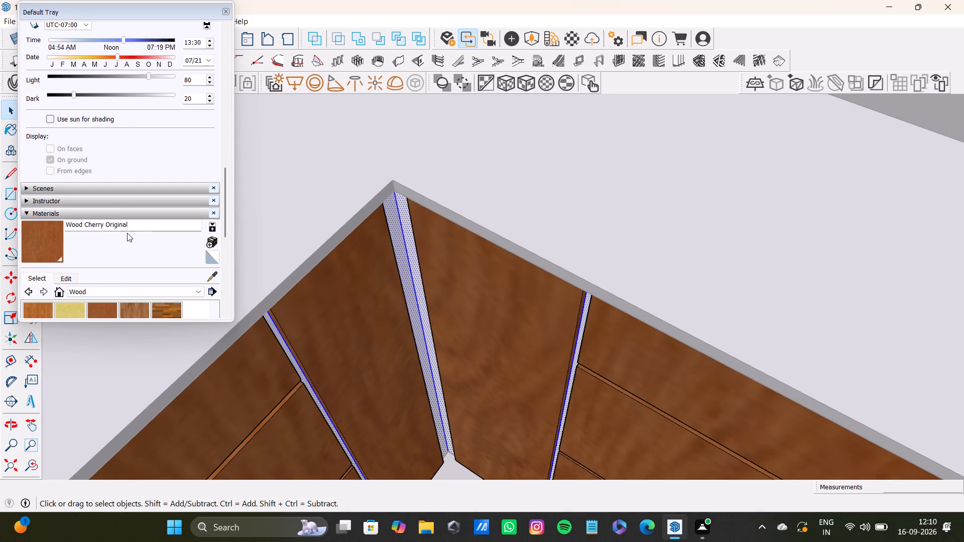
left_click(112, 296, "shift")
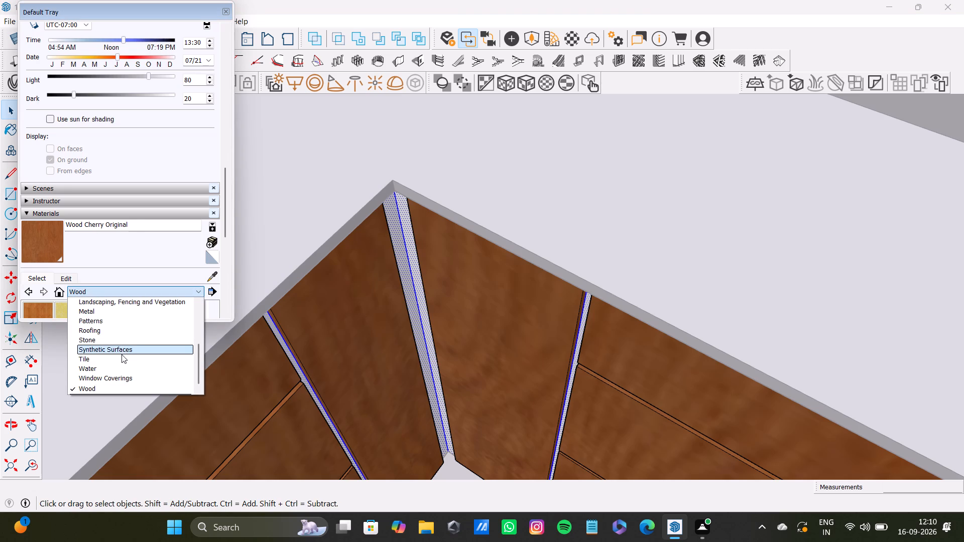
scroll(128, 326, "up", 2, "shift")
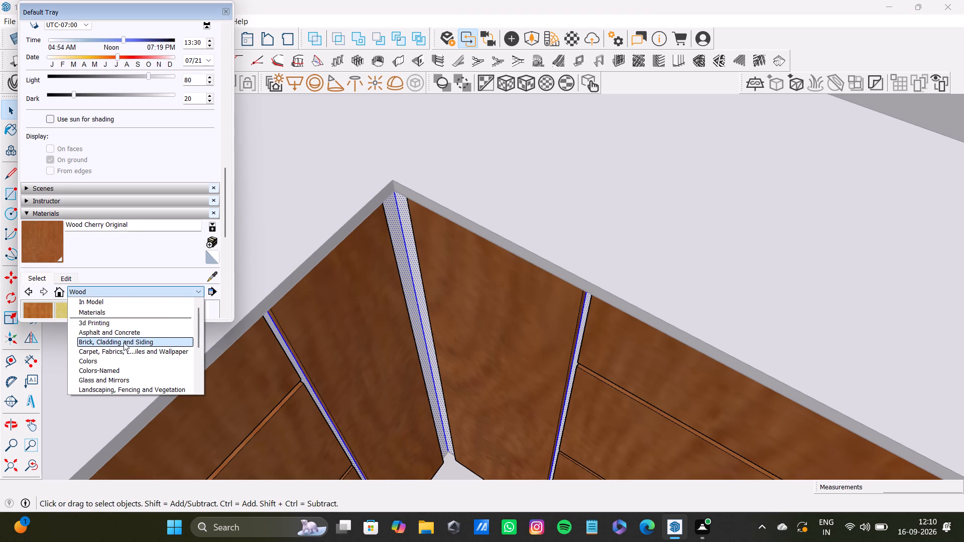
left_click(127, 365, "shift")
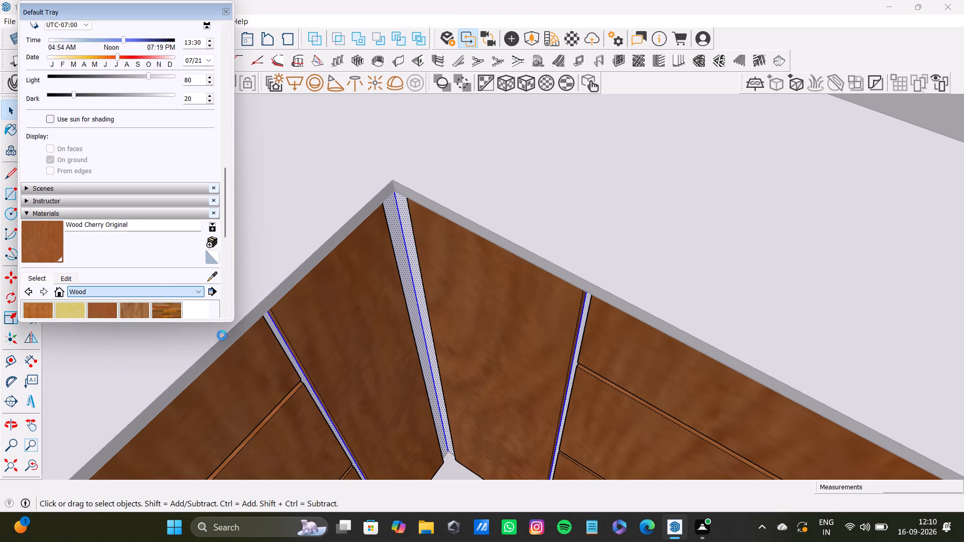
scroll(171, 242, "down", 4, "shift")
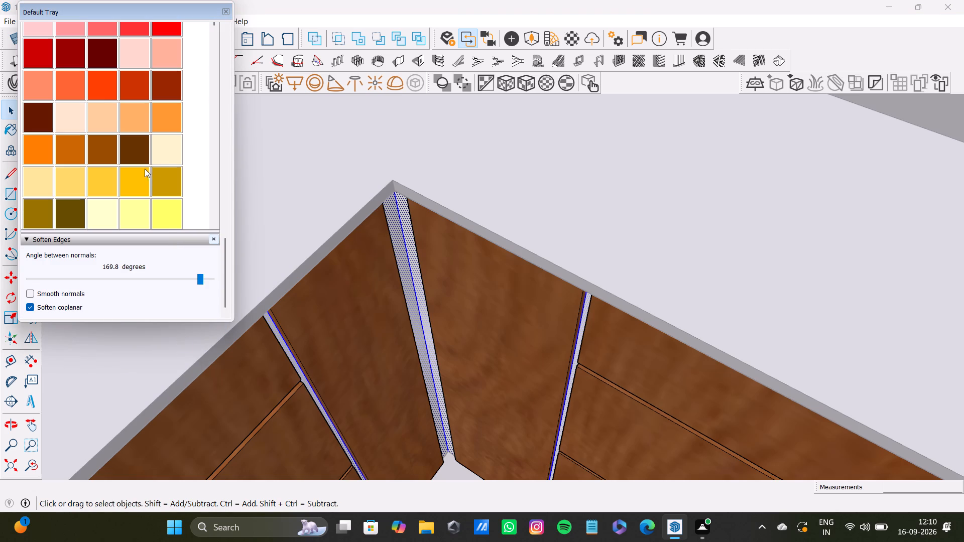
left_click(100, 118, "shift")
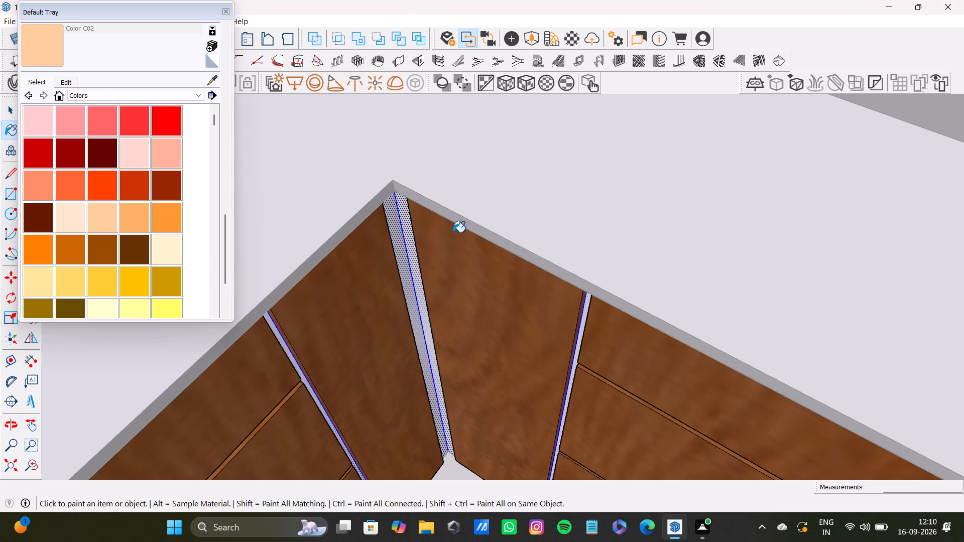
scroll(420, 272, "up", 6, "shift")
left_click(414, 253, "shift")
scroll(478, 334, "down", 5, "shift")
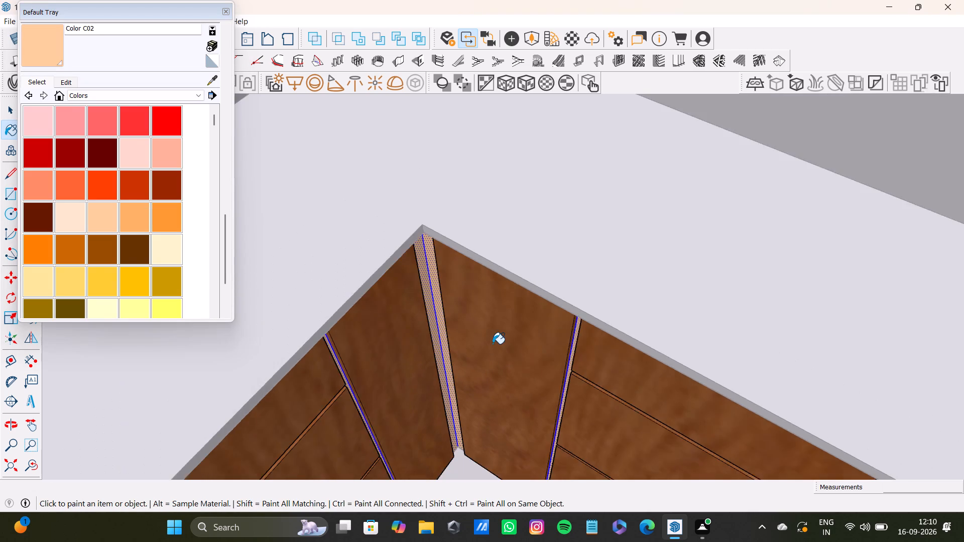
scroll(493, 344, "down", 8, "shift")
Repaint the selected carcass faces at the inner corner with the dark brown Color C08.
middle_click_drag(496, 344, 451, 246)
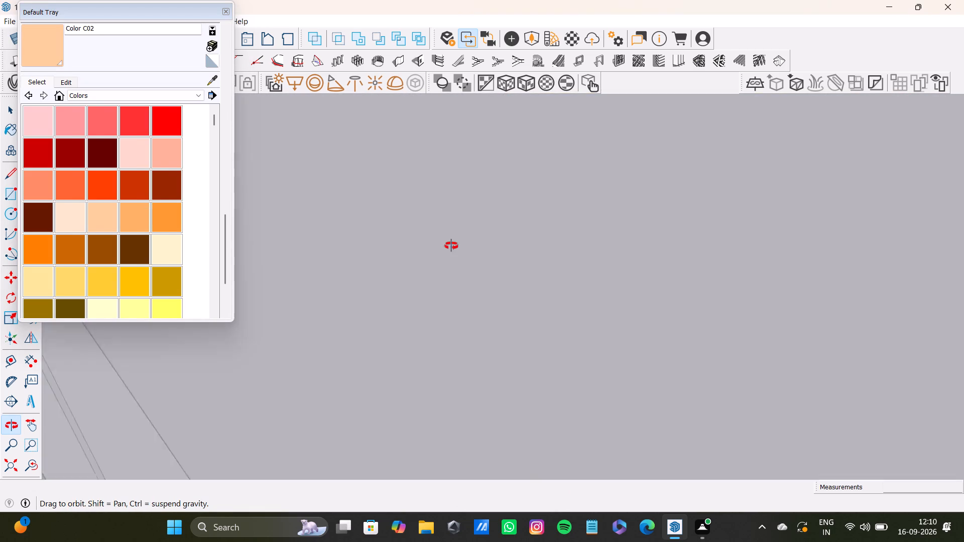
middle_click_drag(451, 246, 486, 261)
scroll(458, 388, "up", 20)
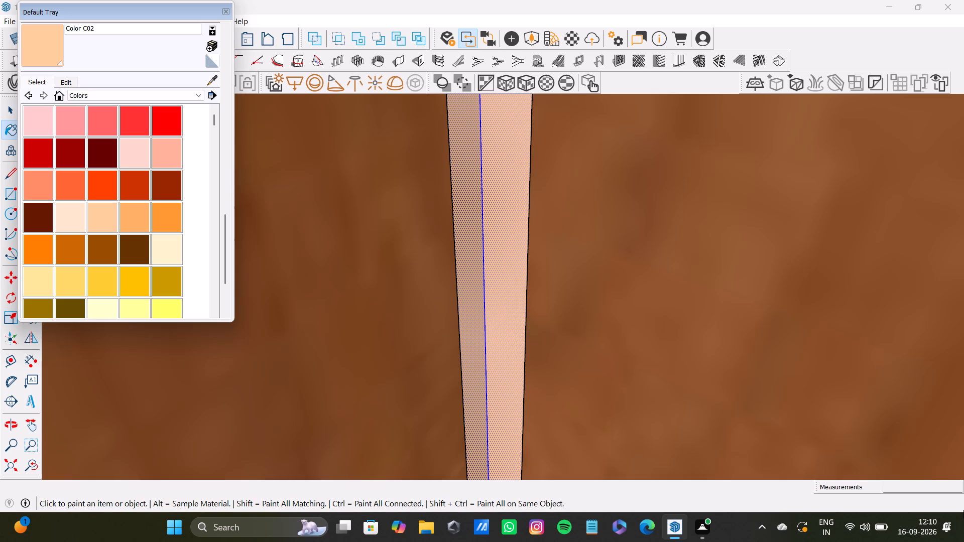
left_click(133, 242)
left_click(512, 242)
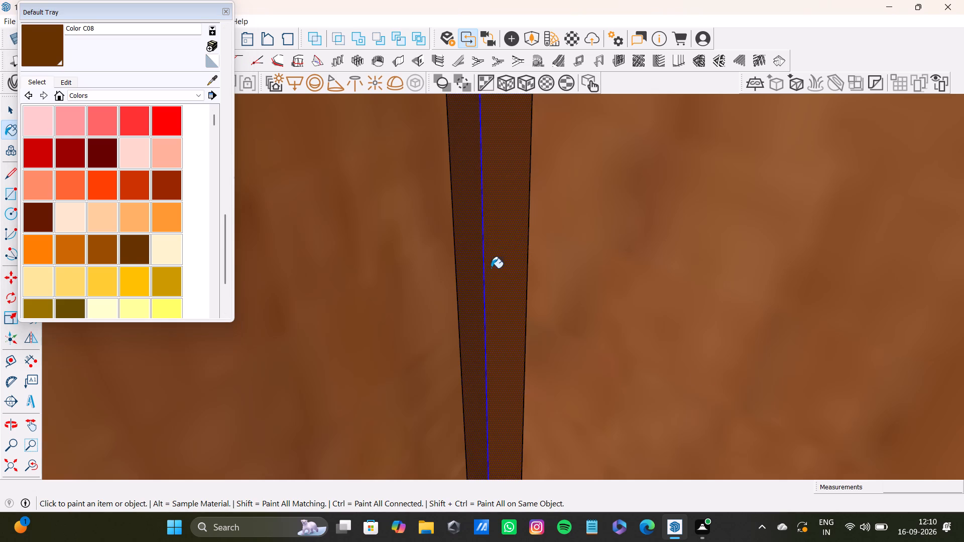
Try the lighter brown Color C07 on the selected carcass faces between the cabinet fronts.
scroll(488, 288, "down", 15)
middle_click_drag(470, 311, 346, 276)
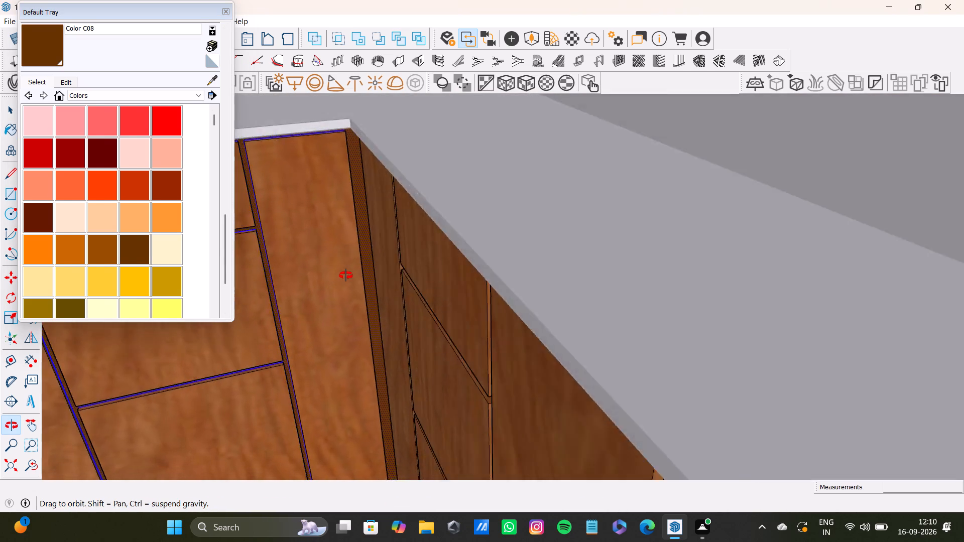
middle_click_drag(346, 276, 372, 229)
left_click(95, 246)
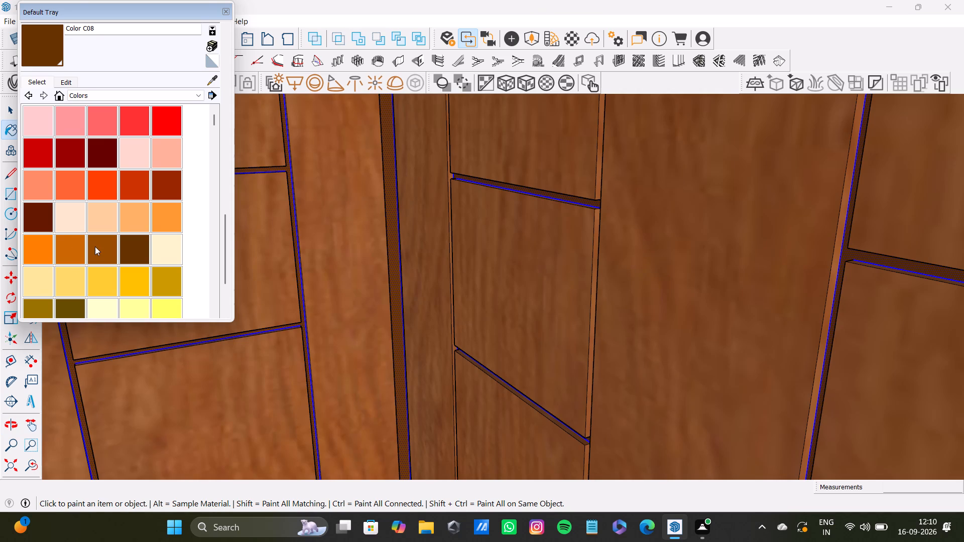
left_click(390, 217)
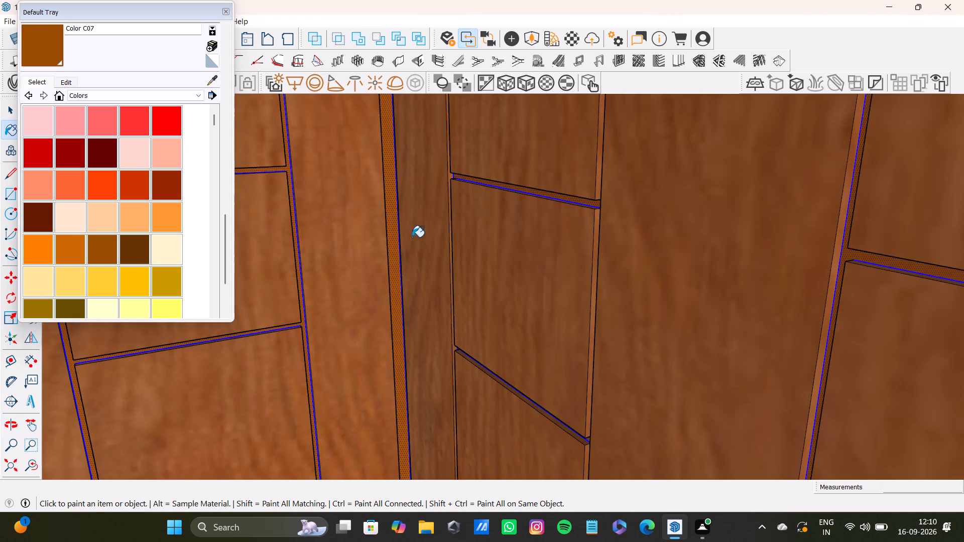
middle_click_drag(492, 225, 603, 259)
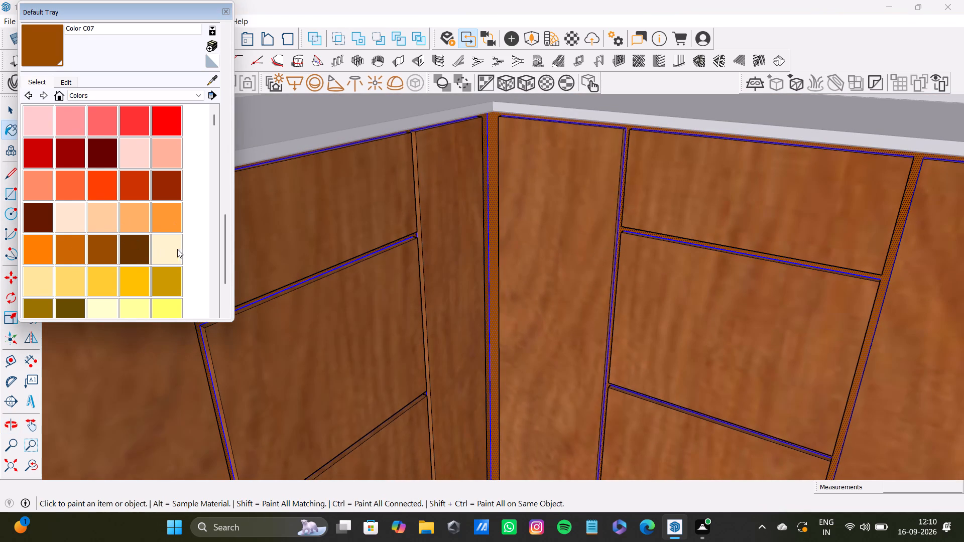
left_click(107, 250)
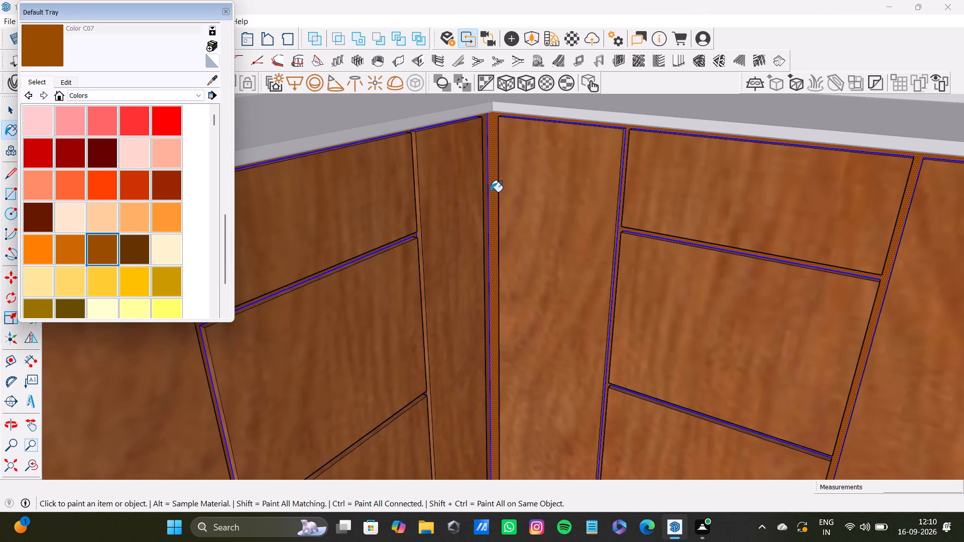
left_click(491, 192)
Paint the selected carcass faces with Color C08, and leave the cabinet group with nothing selected.
left_click(127, 243)
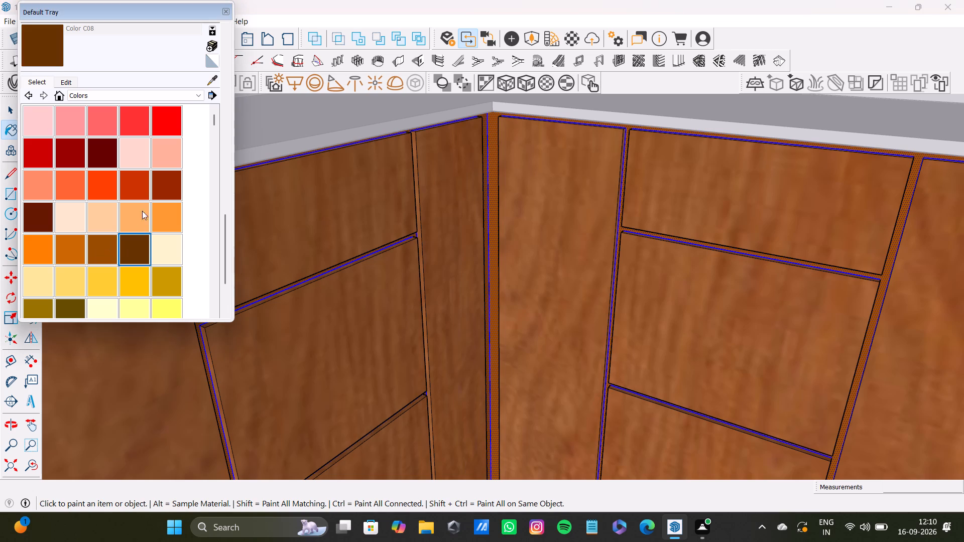
left_click(491, 165)
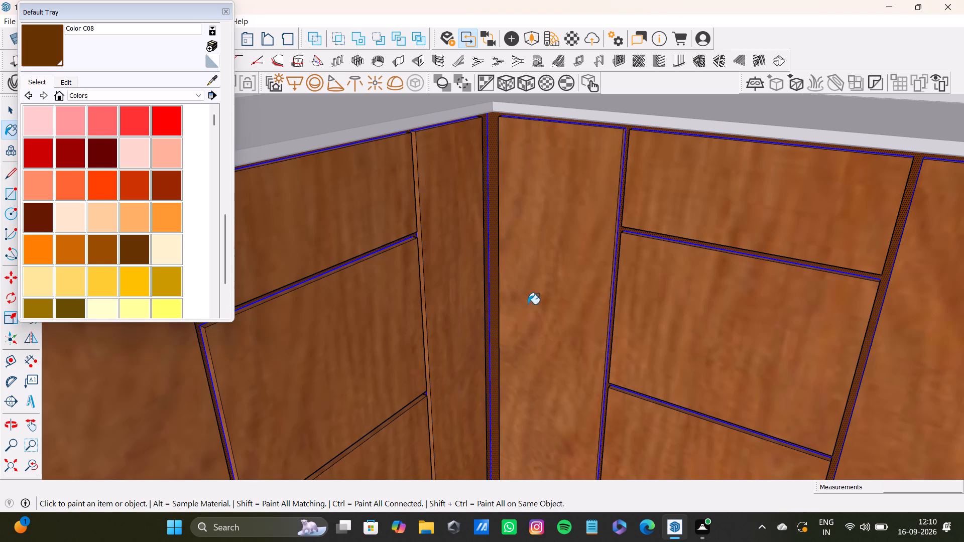
scroll(646, 399, "down", 7)
left_click(36, 463)
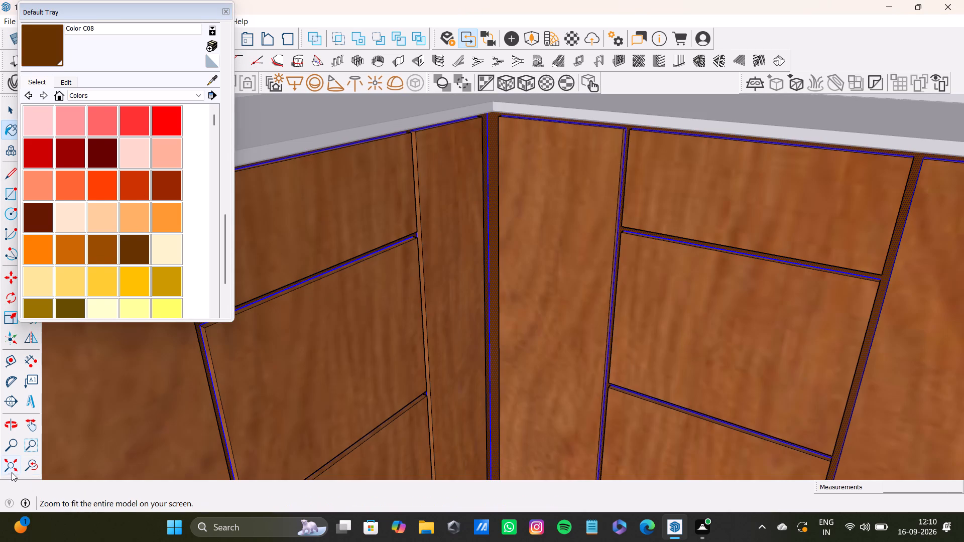
middle_click_drag(629, 209, 416, 173, "shift")
scroll(403, 224, "down", 14)
middle_click_drag(416, 265, 613, 264)
left_click(11, 467)
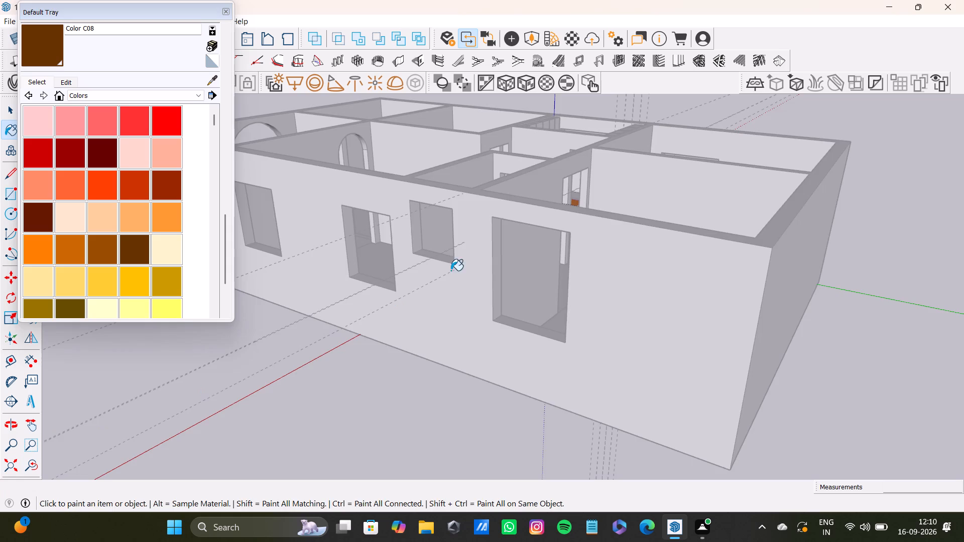
middle_click_drag(509, 215, 504, 354)
scroll(553, 283, "up", 7)
middle_click_drag(553, 267, 436, 493, "shift")
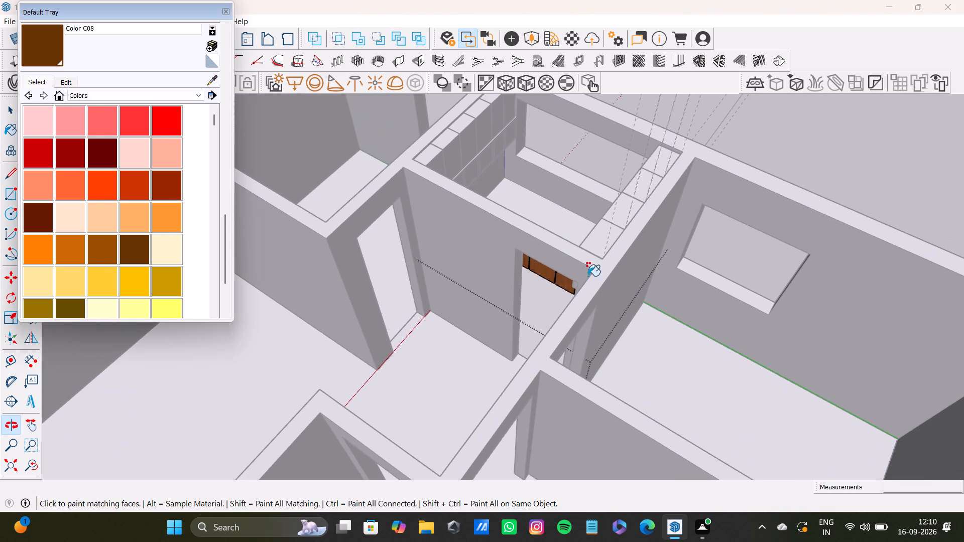
key("space")
left_click(790, 129)
Reopen the base cabinet group and select the countertop's two front edge faces at the inner corner and its top face.
scroll(548, 186, "up", 15)
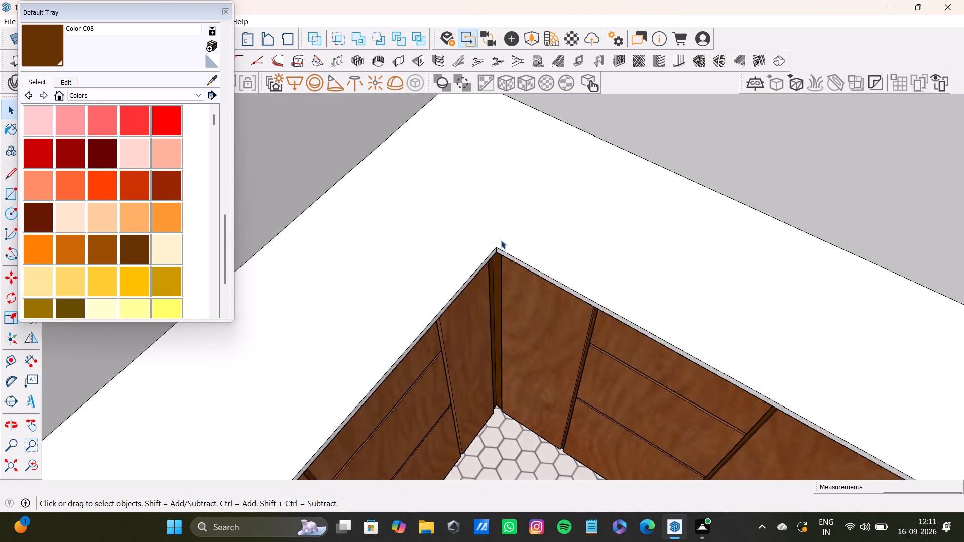
scroll(501, 240, "up", 6)
middle_click_drag(531, 256, 446, 192)
scroll(448, 232, "up", 7, "shift")
middle_click(448, 232, "shift")
double_click(498, 260, "shift")
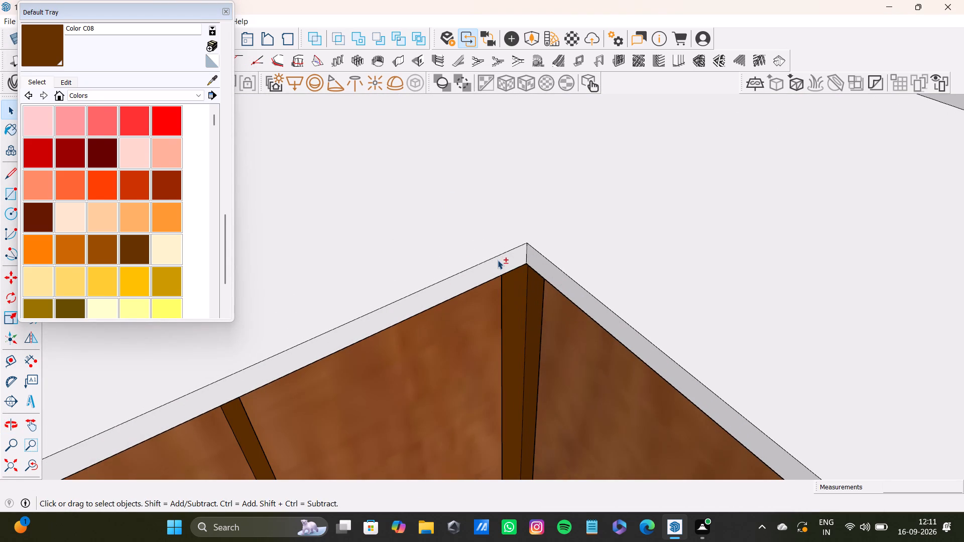
double_click(535, 261, "shift")
double_click(556, 238, "shift")
scroll(545, 268, "down", 4, "shift")
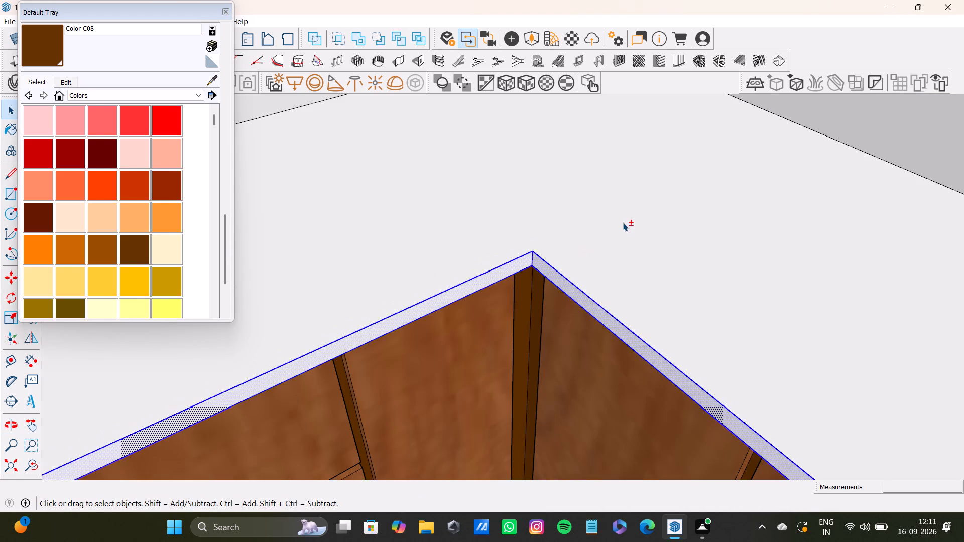
double_click(626, 220, "shift")
scroll(599, 274, "down", 9, "shift")
middle_click_drag(591, 258, 514, 116, "shift")
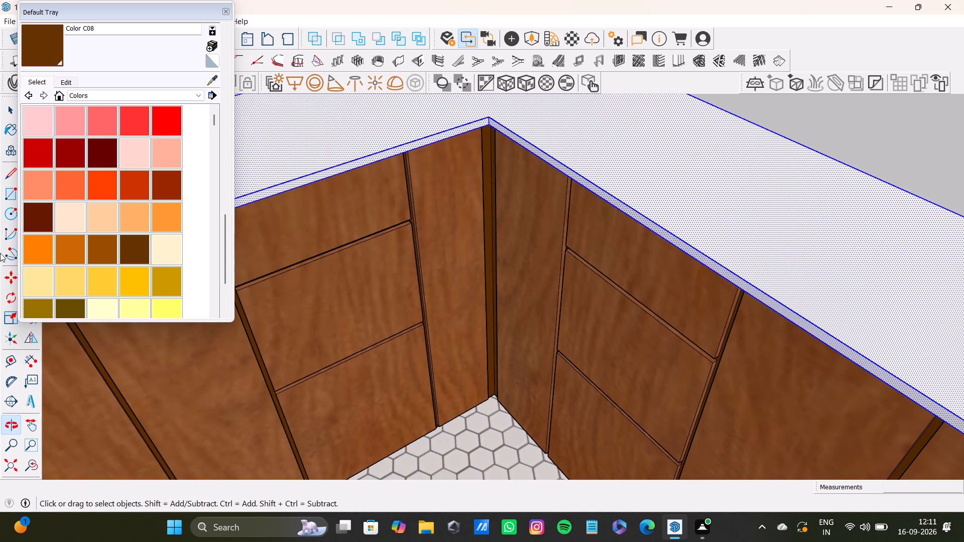
Paint the countertop's top face with Carrera Marble from the Stone materials, and clear the selection.
left_click(110, 92, "shift")
scroll(120, 186, "down", 2, "shift")
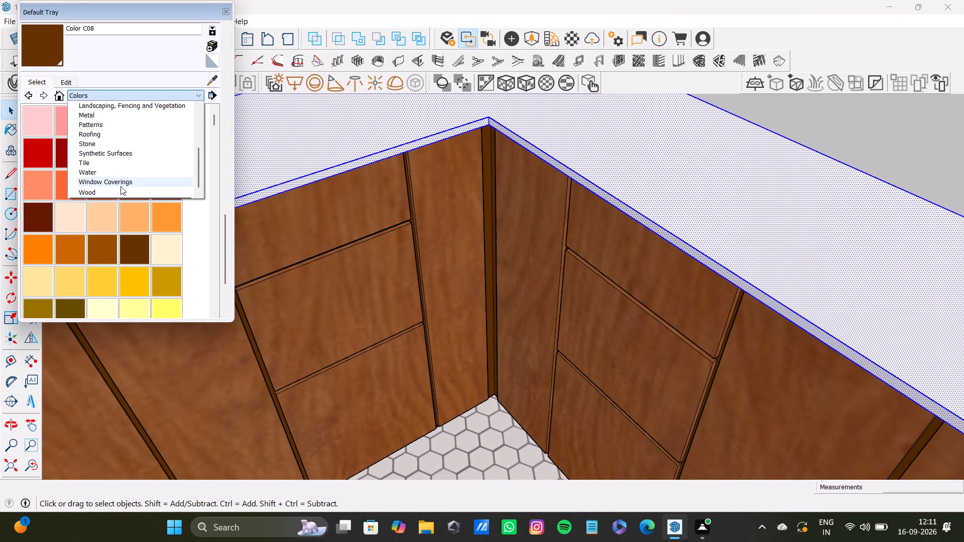
scroll(120, 186, "down", 4, "shift")
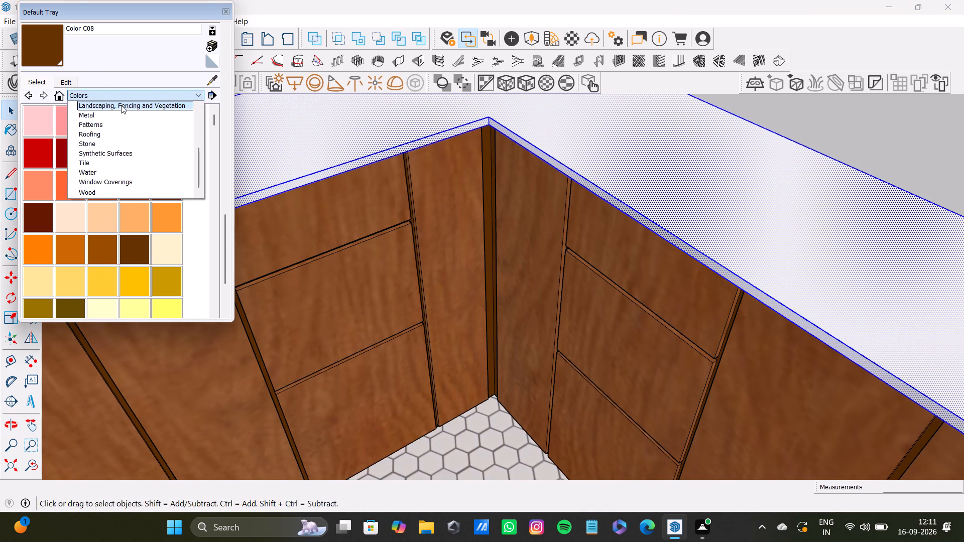
scroll(104, 165, "up", 1, "shift")
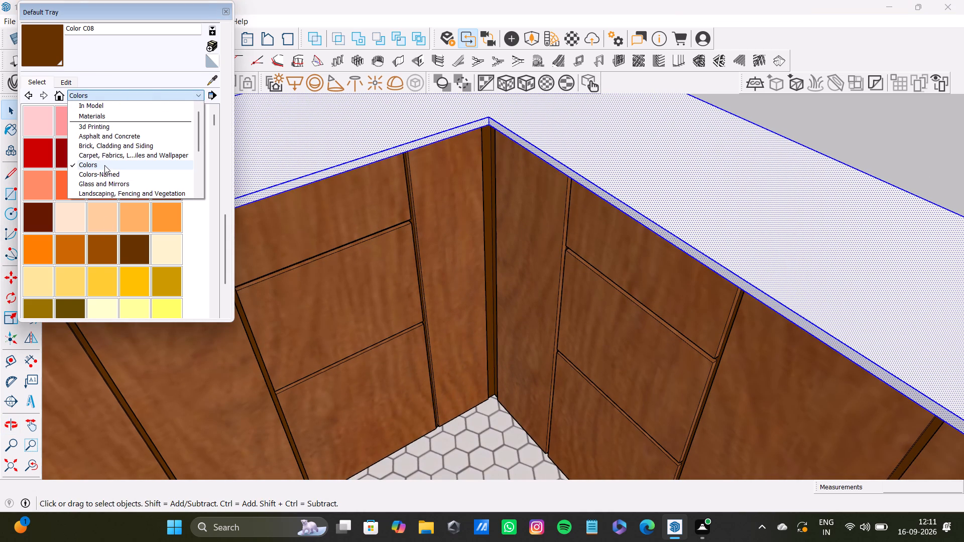
scroll(96, 175, "down", 5, "shift")
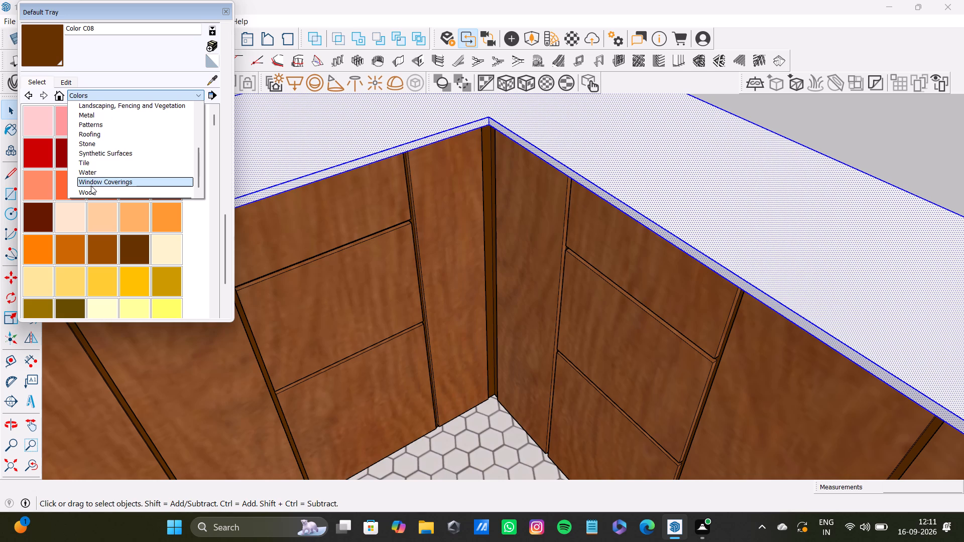
scroll(91, 186, "up", 1, "shift")
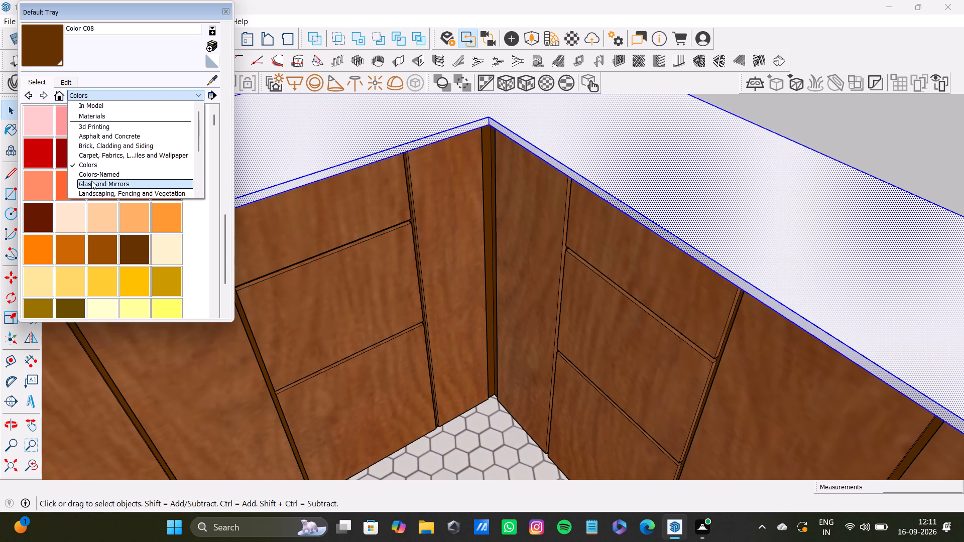
scroll(91, 181, "down", 6, "shift")
left_click(113, 142, "shift")
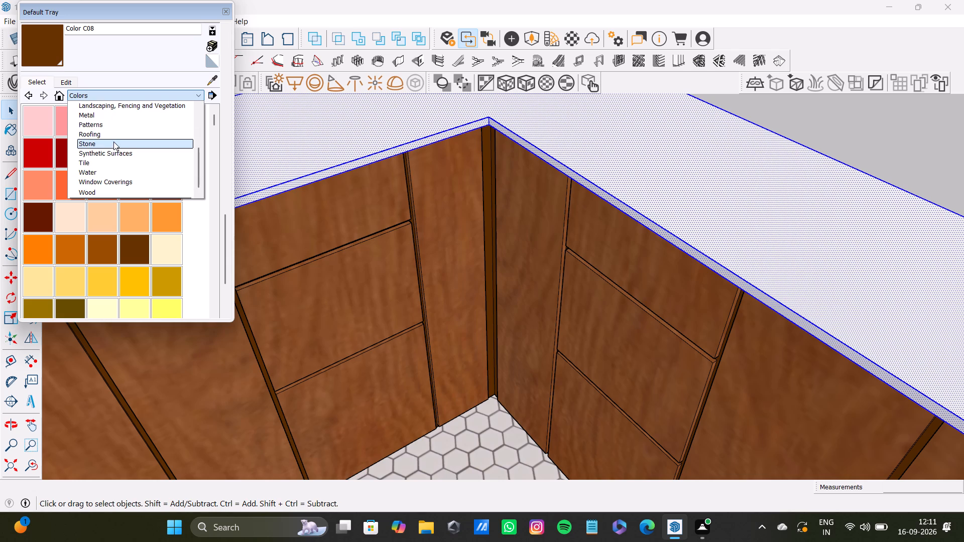
left_click_drag(45, 126, 47, 121, "shift")
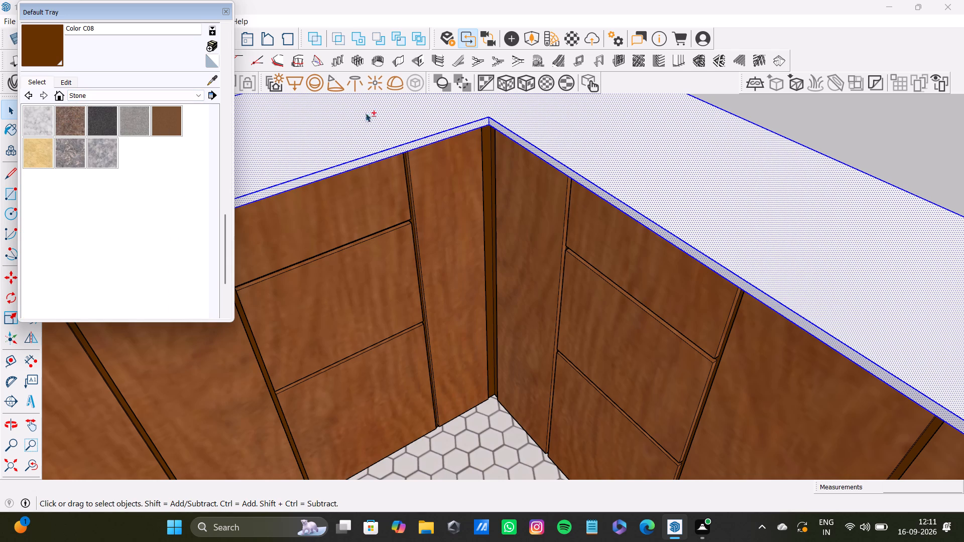
left_click(539, 119, "shift")
left_click(38, 119, "shift")
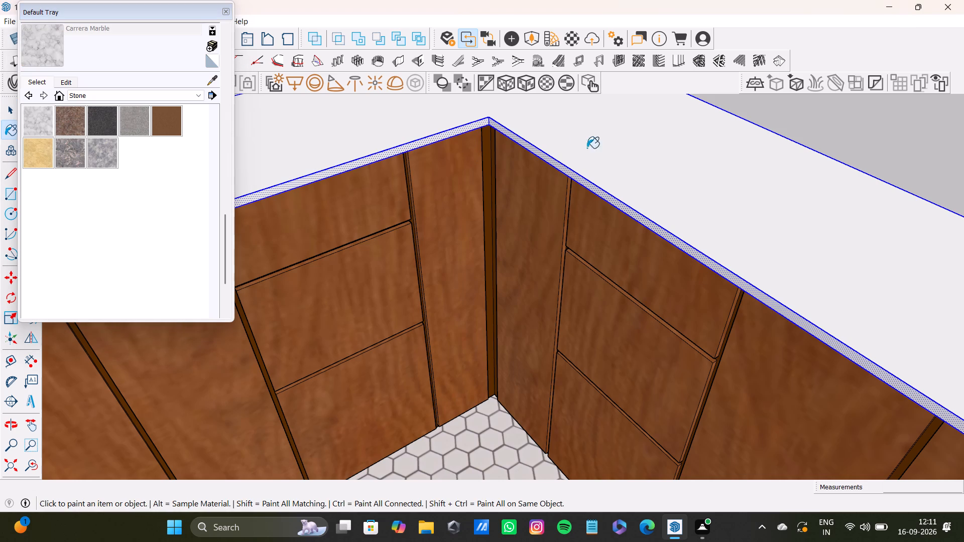
left_click(617, 156, "shift")
scroll(574, 210, "down", 7, "shift")
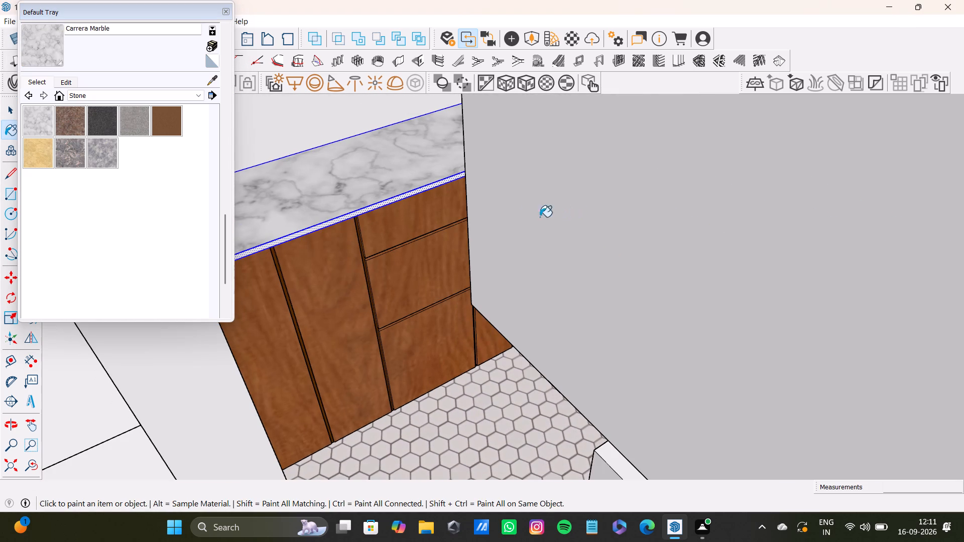
scroll(409, 261, "down", 8)
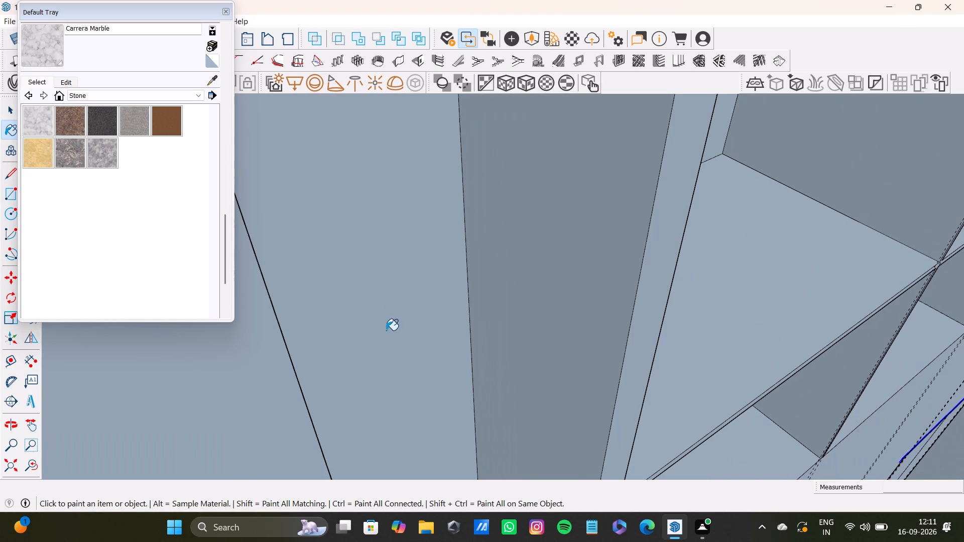
left_click(17, 470)
middle_click_drag(260, 364, 568, 462)
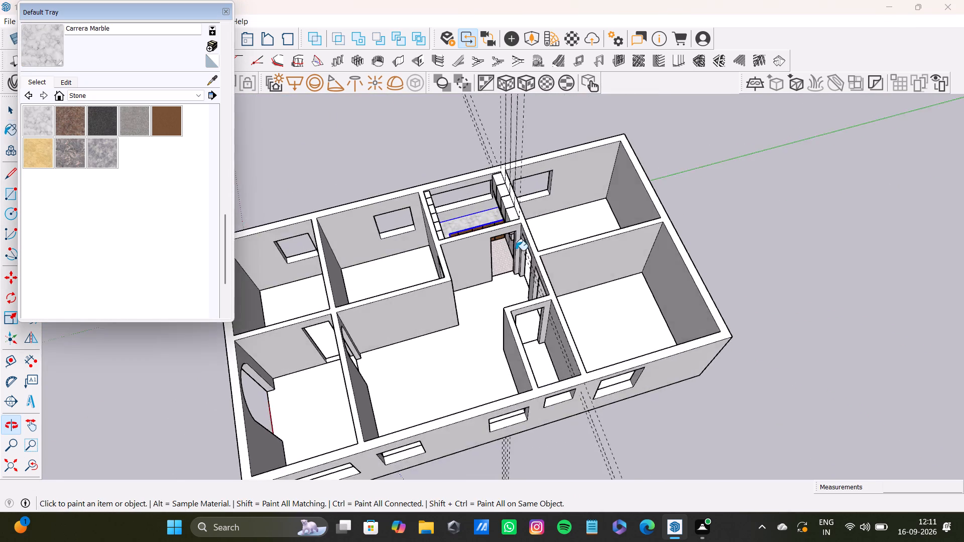
scroll(492, 210, "up", 8)
key("space")
left_click(422, 147)
Select the top and front faces of the first two wall cabinets in the upper row above the framed doors.
scroll(531, 198, "up", 7)
middle_click_drag(527, 267, 527, 270)
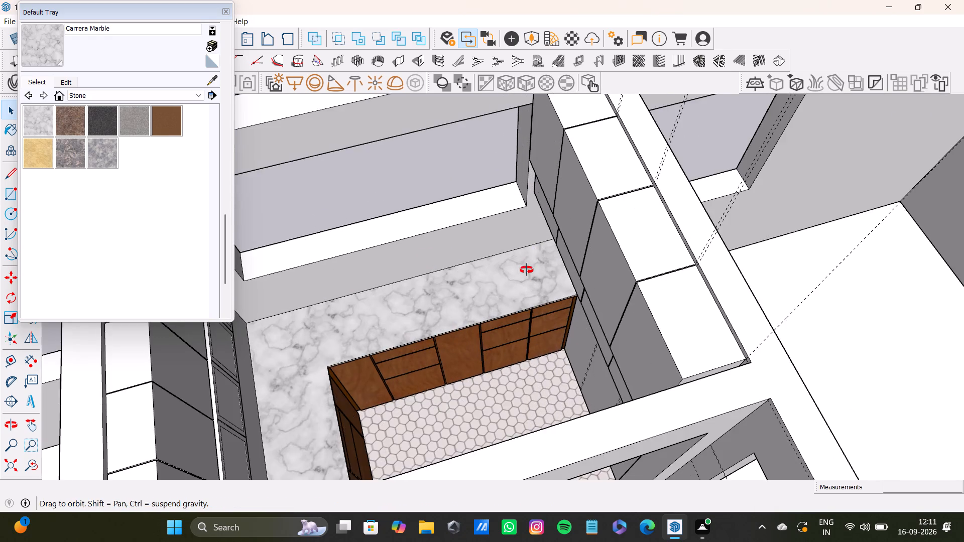
middle_click_drag(527, 270, 212, 289)
scroll(399, 145, "down", 3, "shift")
middle_click_drag(399, 145, 483, 276, "shift")
scroll(487, 261, "up", 2)
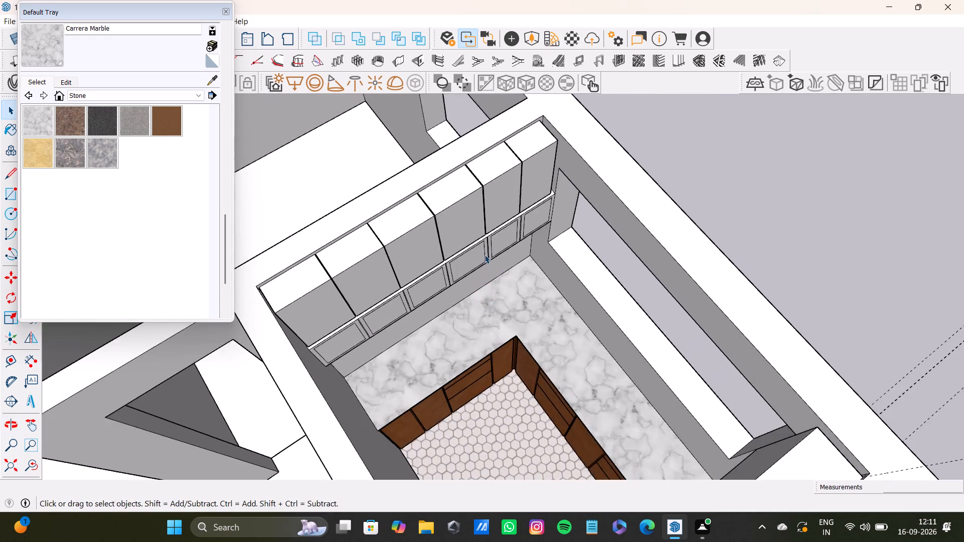
scroll(485, 254, "up", 2)
middle_click_drag(489, 245, 368, 221)
scroll(368, 220, "up", 4, "shift")
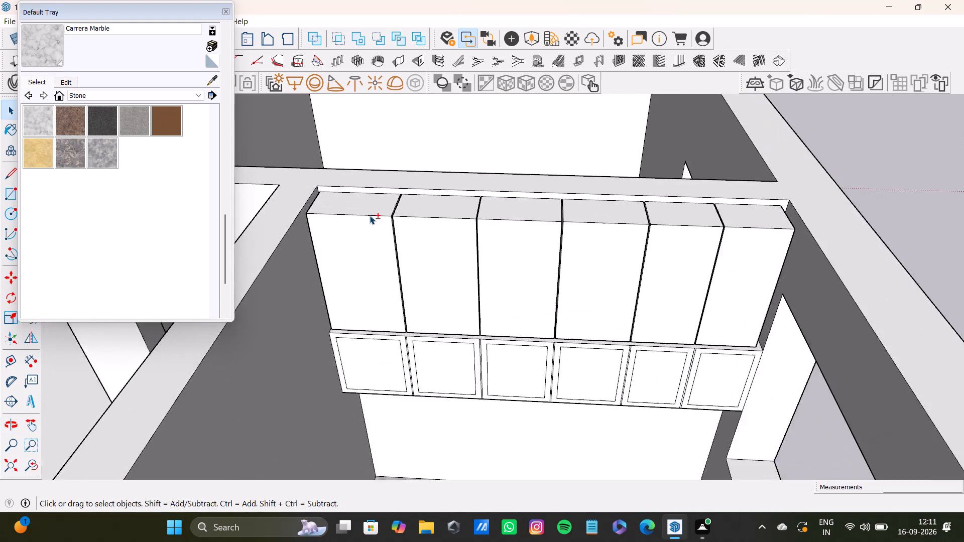
scroll(370, 215, "up", 8, "shift")
double_click(376, 189, "shift")
double_click(386, 250, "shift")
double_click(481, 189, "shift")
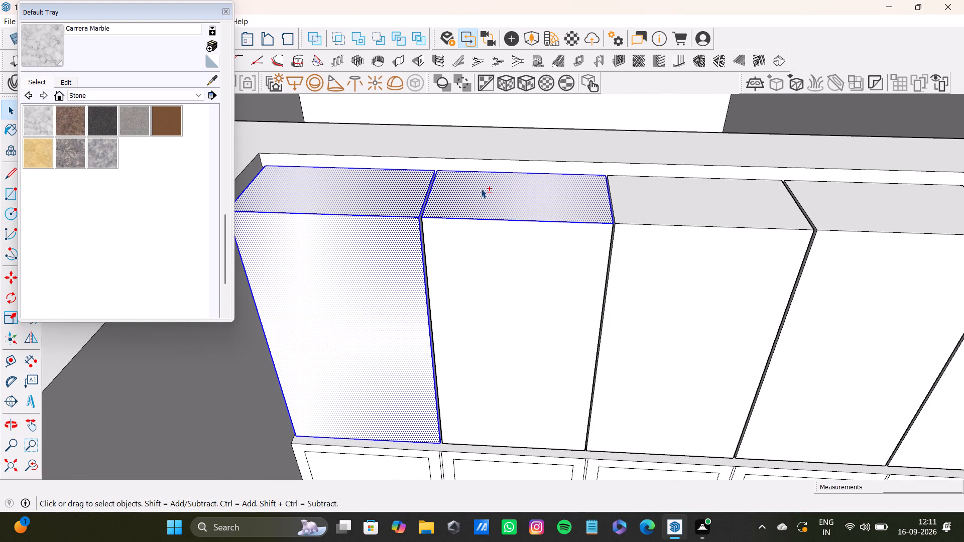
double_click(491, 262, "shift")
Add both side faces in the gap between the first two upper cabinets and the second cabinet's front to the selection.
scroll(403, 208, "up", 16, "shift")
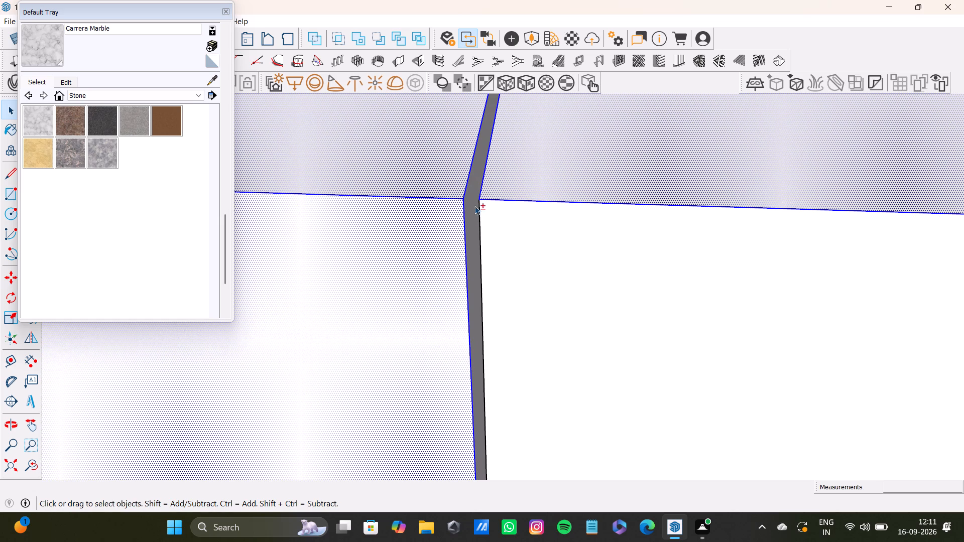
left_click(471, 211, "shift")
scroll(471, 233, "down", 5, "shift")
middle_click_drag(471, 238, 587, 228, "shift")
scroll(541, 217, "up", 4, "shift")
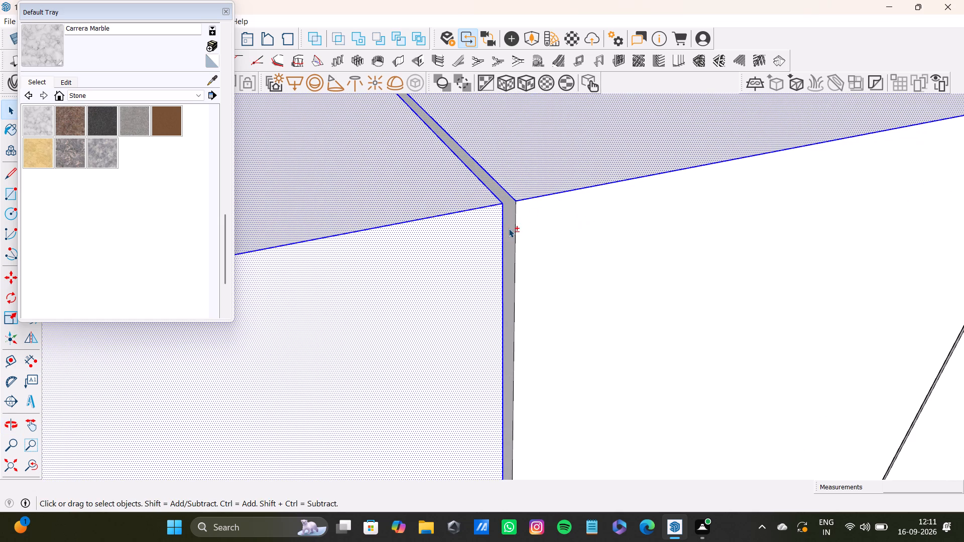
left_click(509, 228, "shift")
double_click(530, 228, "shift")
Add the third upper cabinet's top and front faces and the side face in the gap before it to the selection.
scroll(530, 228, "down", 9, "shift")
middle_click_drag(648, 230, 314, 233, "shift")
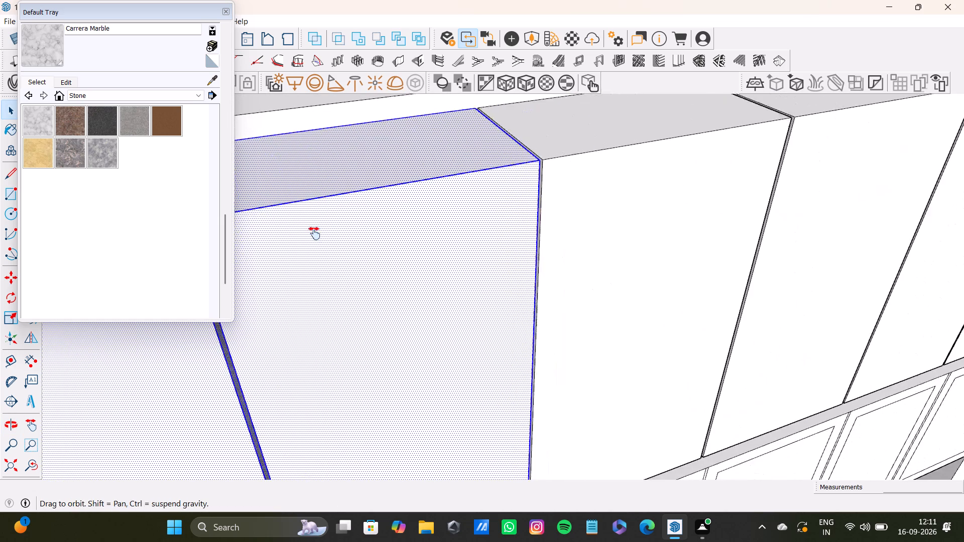
middle_click_drag(314, 233, 309, 235, "shift")
scroll(492, 139, "up", 4, "shift")
double_click(564, 139, "shift")
double_click(575, 211, "shift")
scroll(486, 179, "up", 5, "shift")
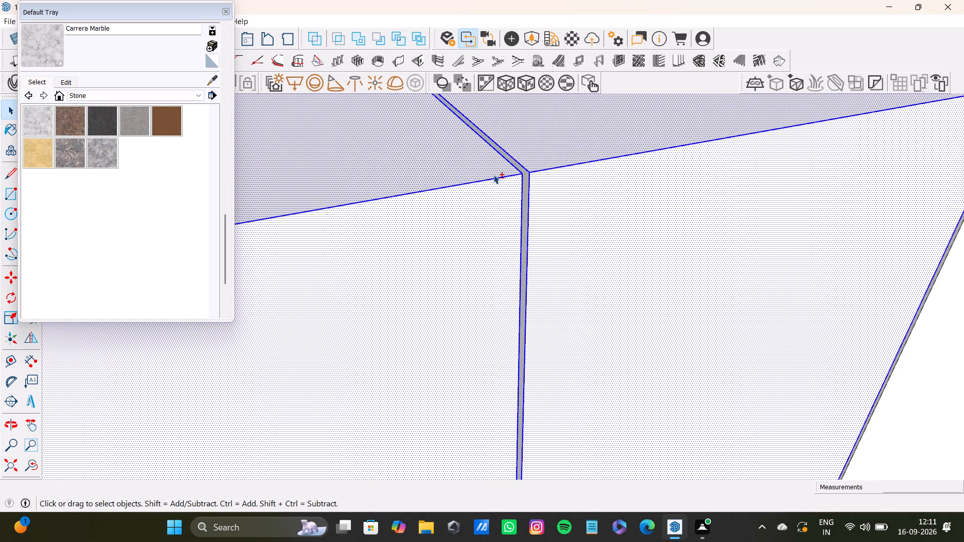
scroll(494, 175, "up", 11, "shift")
double_click(593, 176, "shift")
Add the fourth upper cabinet's top and front faces and the side face in the gap before it to the selection.
scroll(595, 180, "down", 12, "shift")
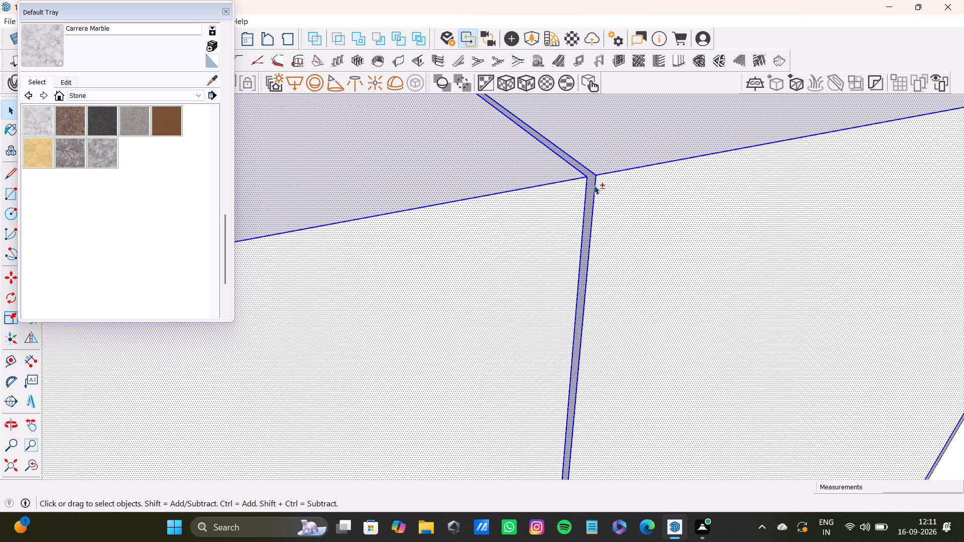
scroll(594, 185, "down", 12, "shift")
middle_click_drag(662, 191, 357, 242, "shift")
scroll(540, 202, "up", 12, "shift")
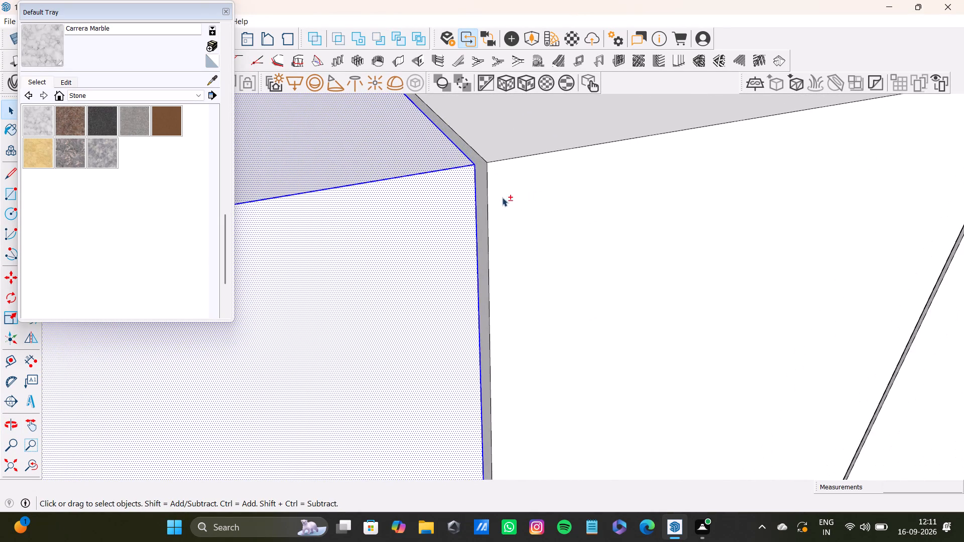
scroll(502, 197, "up", 7, "shift")
double_click(471, 162, "shift")
double_click(491, 124, "shift")
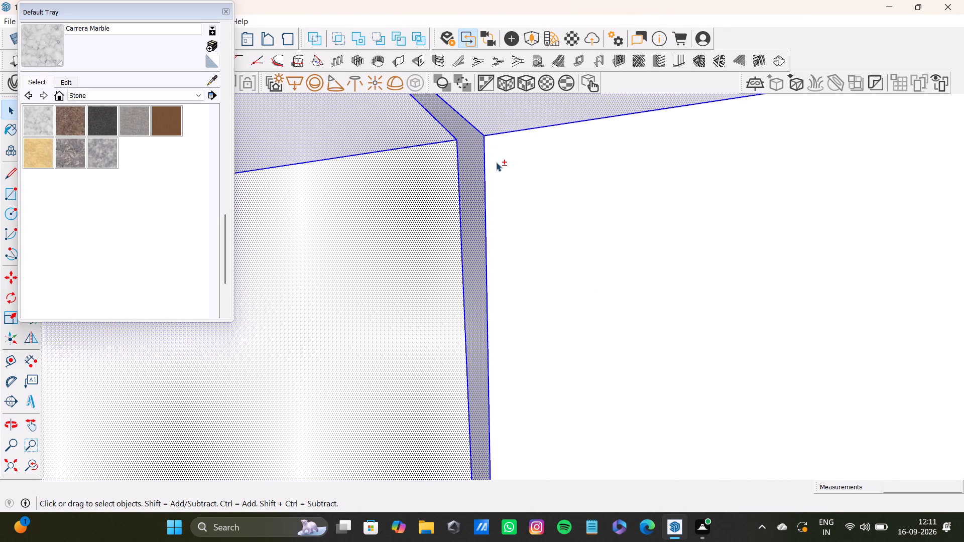
double_click(497, 165, "shift")
Add the fifth upper cabinet's top and front faces and the side face in the gap before it to the selection.
scroll(497, 165, "down", 17, "shift")
middle_click_drag(633, 176, 250, 324, "shift")
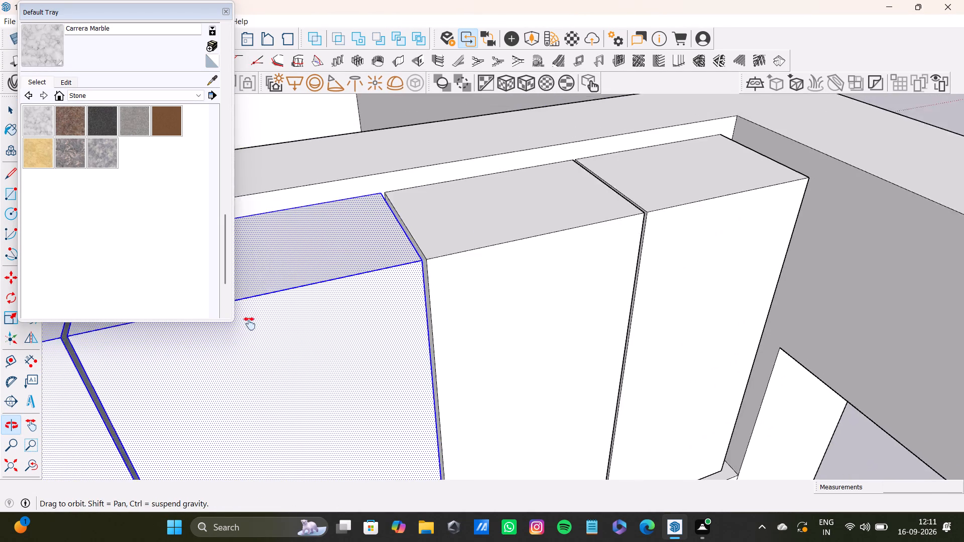
middle_click_drag(250, 324, 268, 301, "shift")
scroll(437, 228, "up", 12, "shift")
double_click(449, 220, "shift")
double_click(481, 318, "shift")
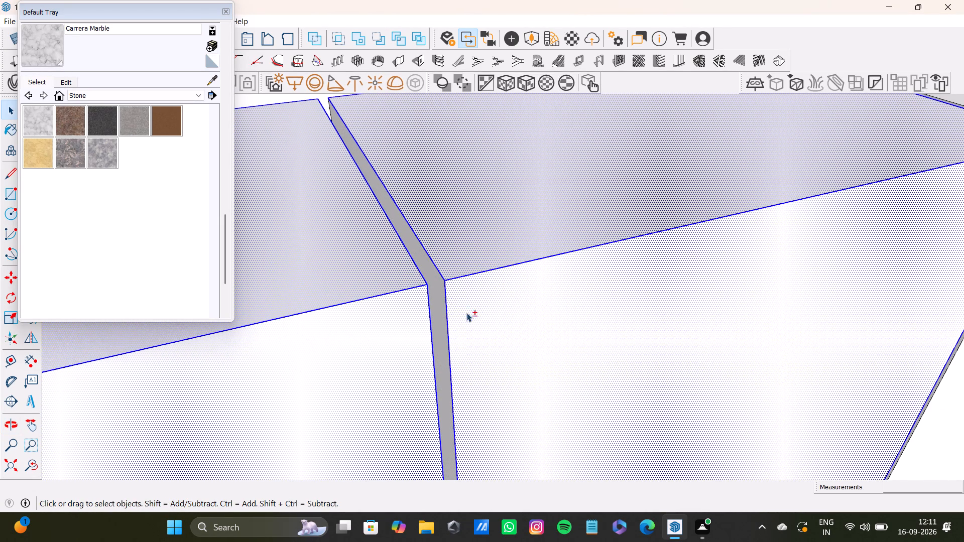
double_click(440, 301, "shift")
Add the last upper cabinet's top, front, gap side and exposed end faces to the selection.
scroll(445, 296, "down", 10, "shift")
middle_click_drag(596, 244, 289, 285, "shift")
scroll(428, 247, "up", 4, "shift")
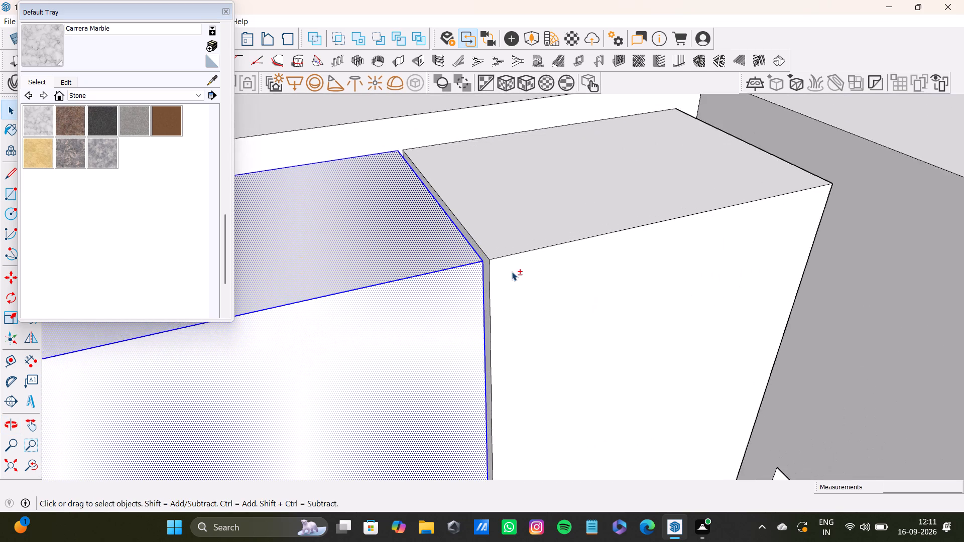
scroll(512, 272, "up", 8, "shift")
double_click(491, 198, "shift")
double_click(516, 277, "shift")
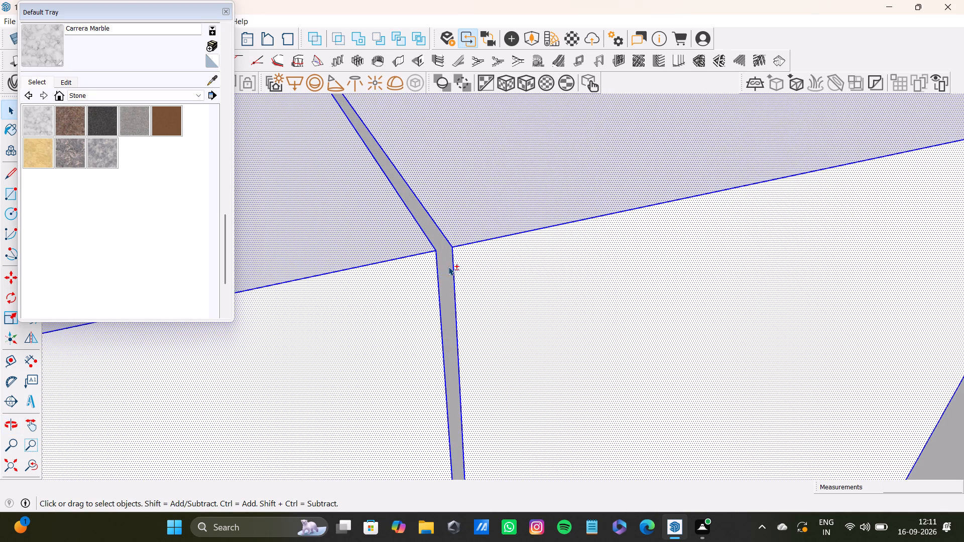
double_click(448, 266, "shift")
scroll(505, 302, "down", 18, "shift")
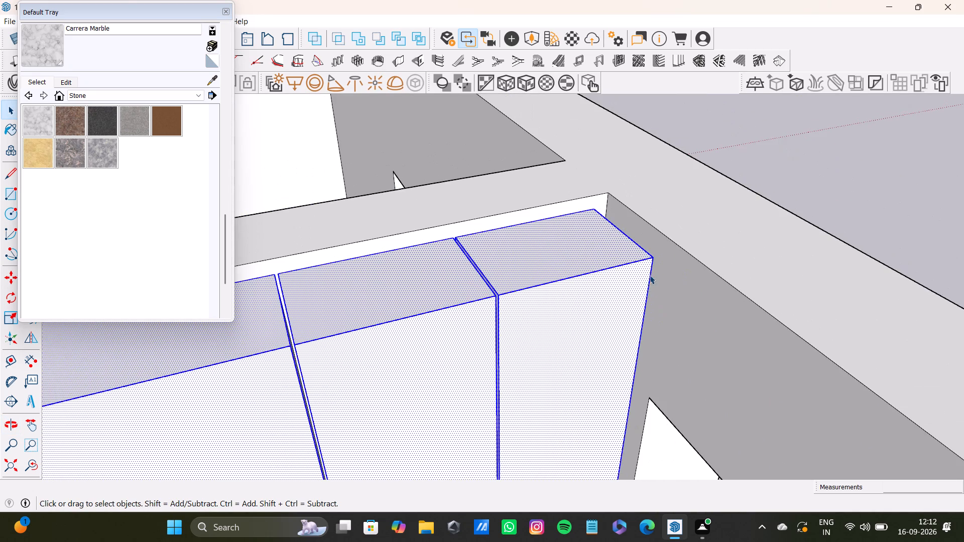
middle_click_drag(647, 274, 483, 308)
scroll(573, 289, "up", 10)
double_click(580, 341, "shift")
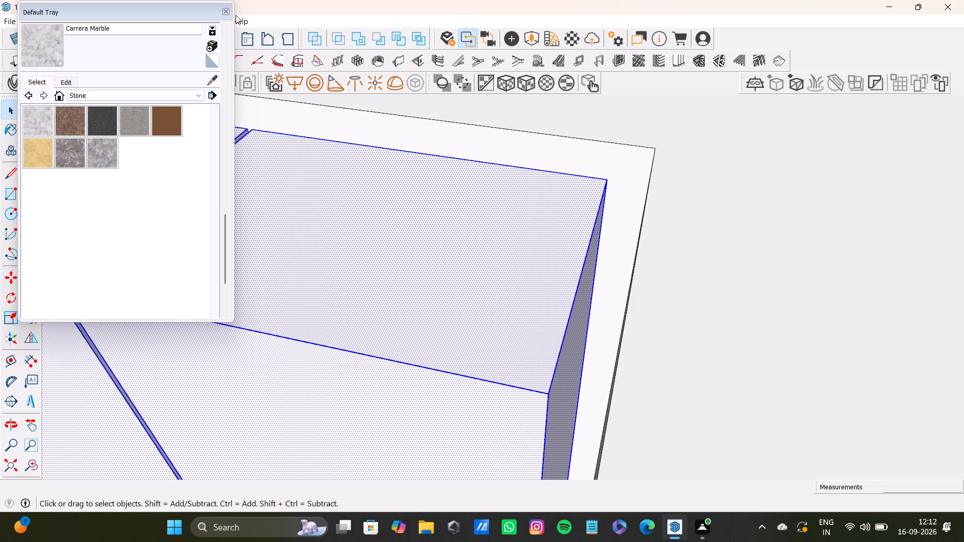
Browse the Patterns and Colors-Named material collections for a finish for the upper cabinets.
left_click(110, 92)
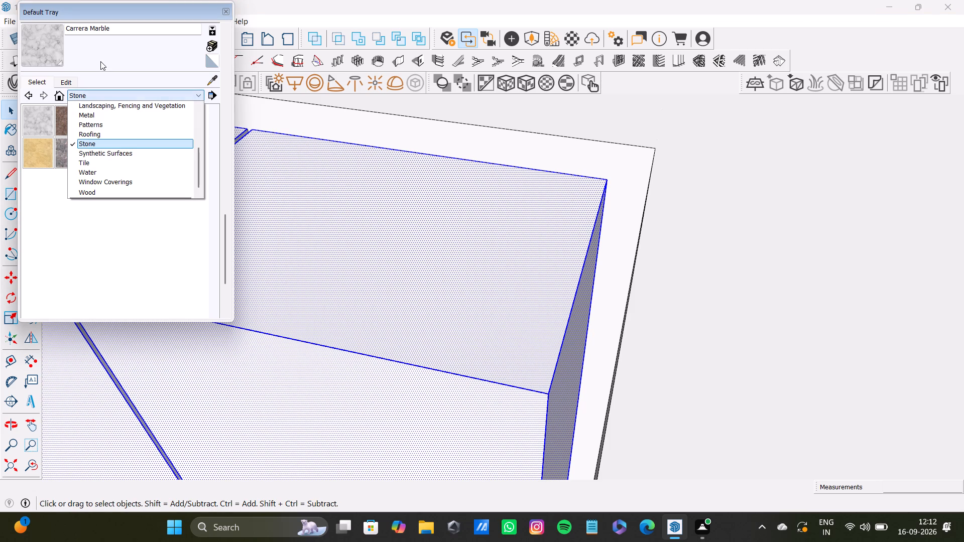
left_click(104, 125)
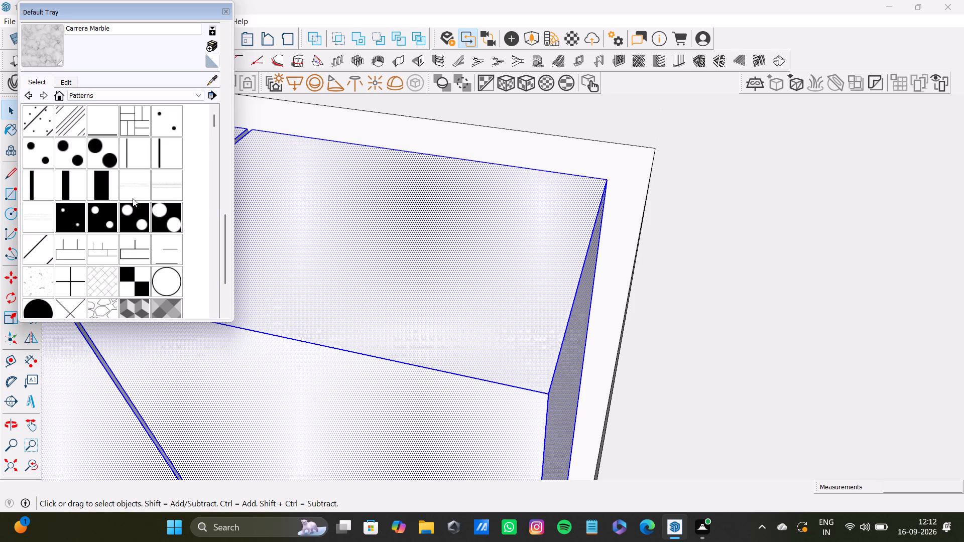
scroll(155, 265, "down", 7)
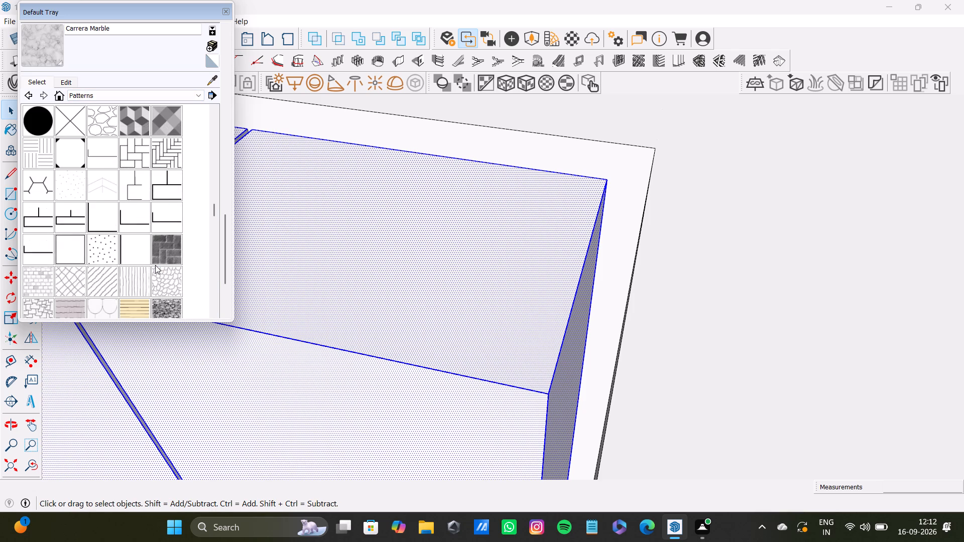
scroll(155, 265, "down", 6)
scroll(155, 263, "up", 2)
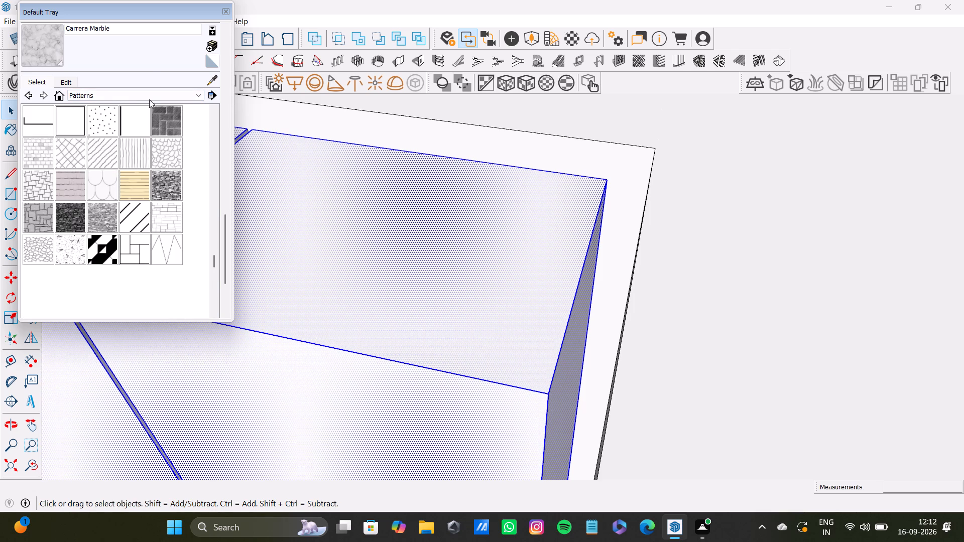
left_click(151, 96)
scroll(126, 136, "up", 2)
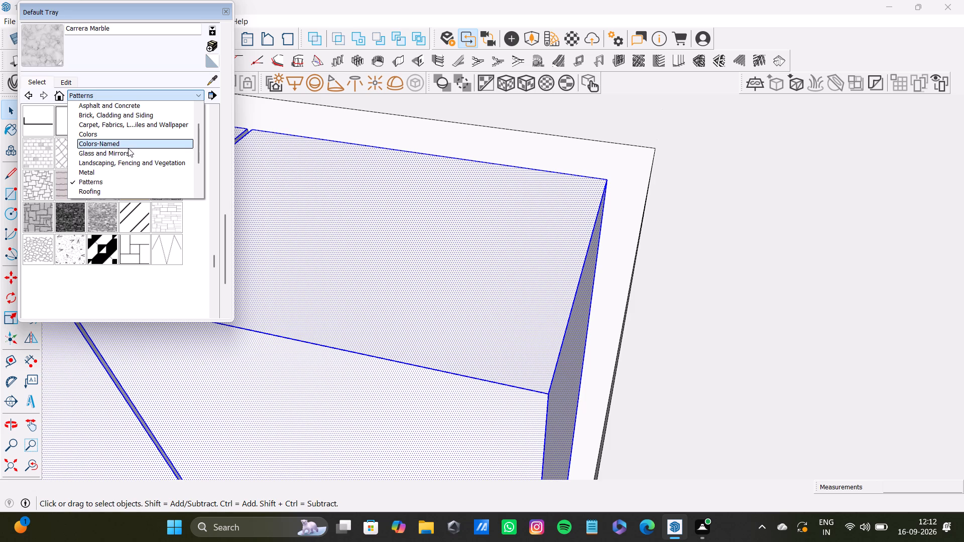
left_click(148, 142)
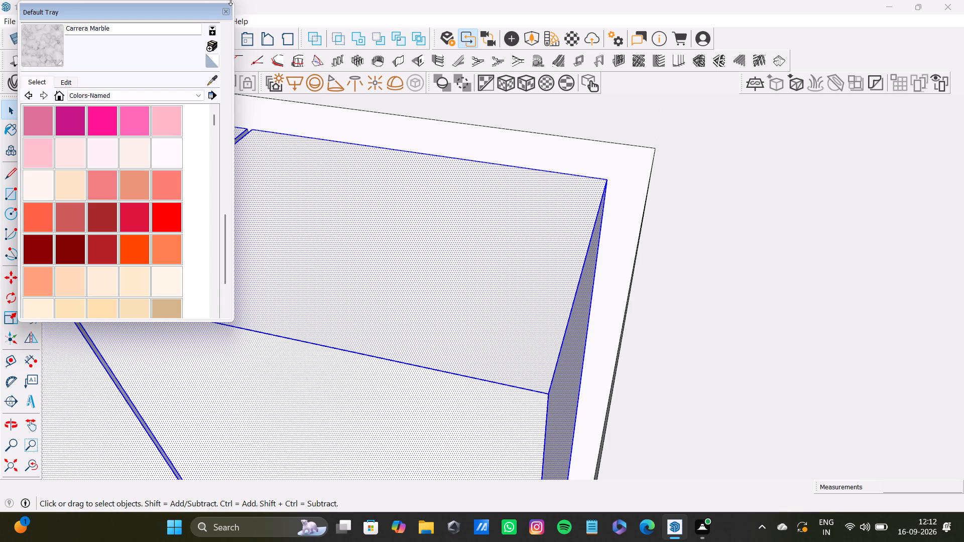
Add the narrow faces in the first two gaps, starting from the exposed end of the upper cabinets, to the selection.
middle_click_drag(242, 177, 246, 177, "shift")
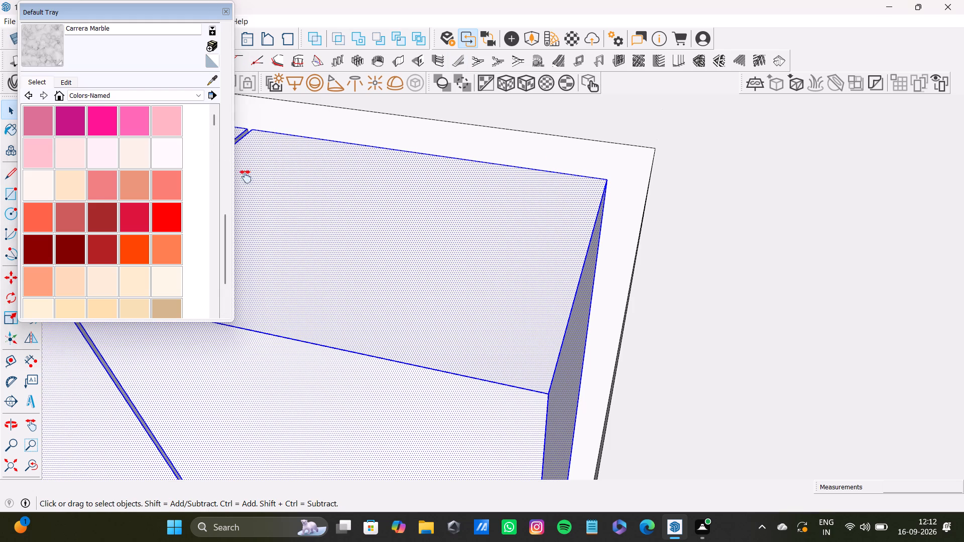
middle_click_drag(246, 177, 357, 233, "shift")
middle_click_drag(296, 190, 467, 253, "shift")
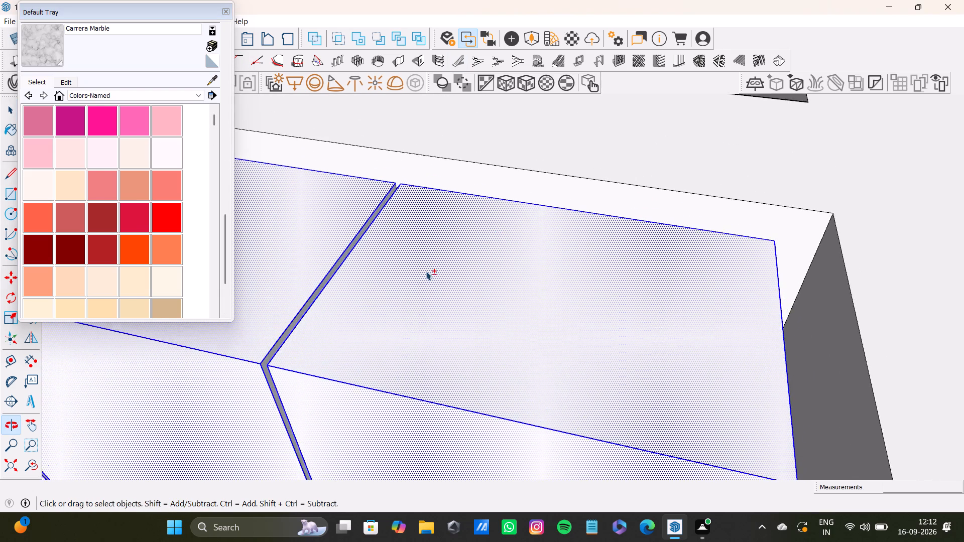
scroll(278, 362, "up", 12, "shift")
double_click(272, 321, "shift")
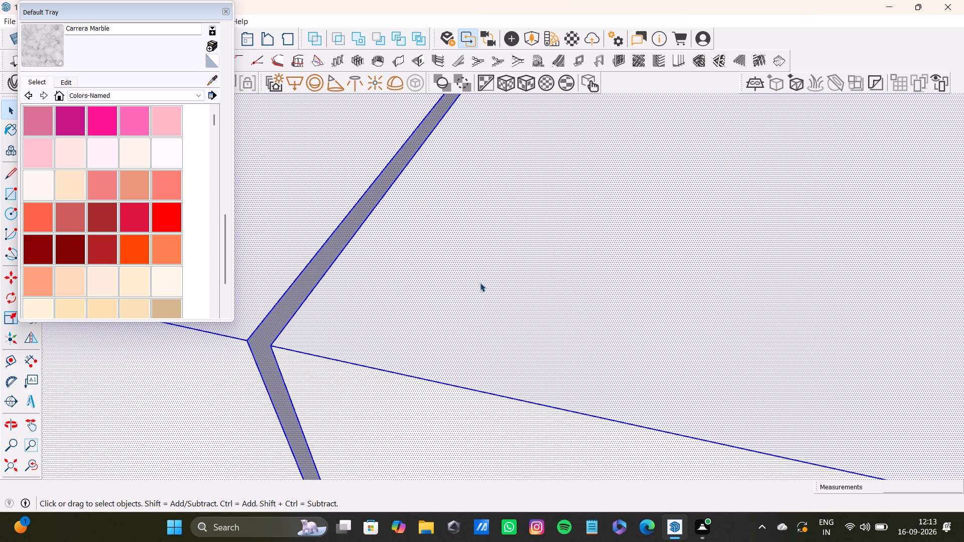
scroll(365, 234, "down", 8)
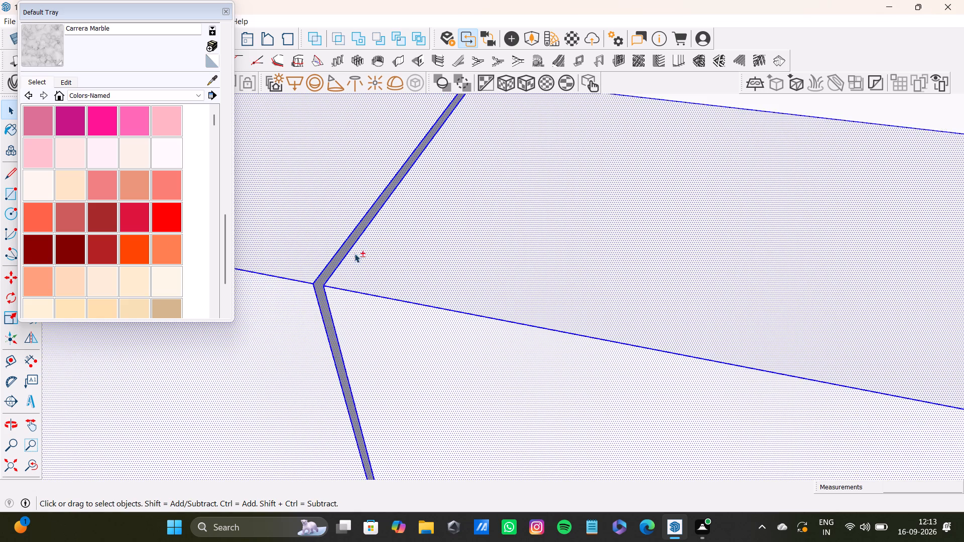
middle_click_drag(351, 253, 629, 356, "shift")
scroll(489, 378, "down", 8)
middle_click_drag(298, 337, 415, 321, "shift")
scroll(324, 319, "up", 10)
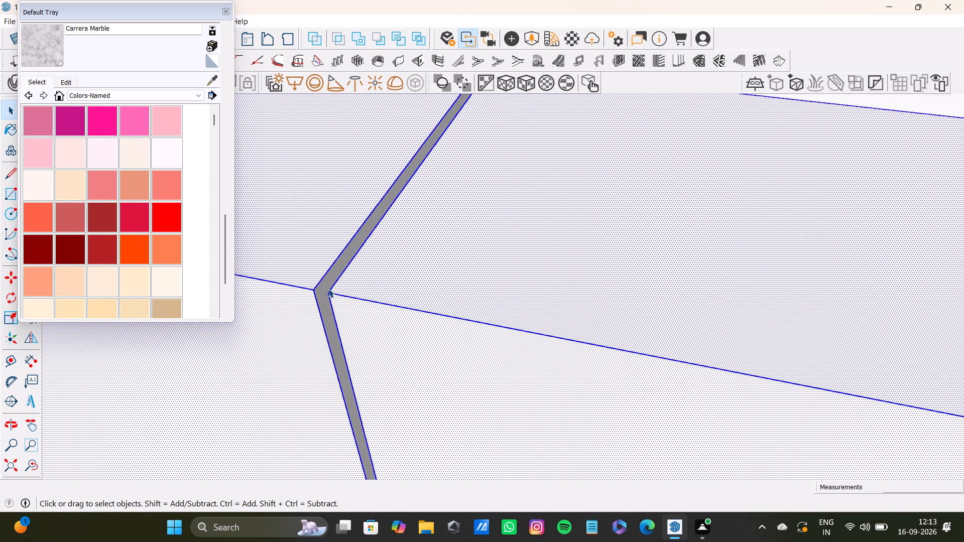
scroll(328, 289, "up", 6)
double_click(327, 289, "shift")
scroll(327, 293, "down", 17, "shift")
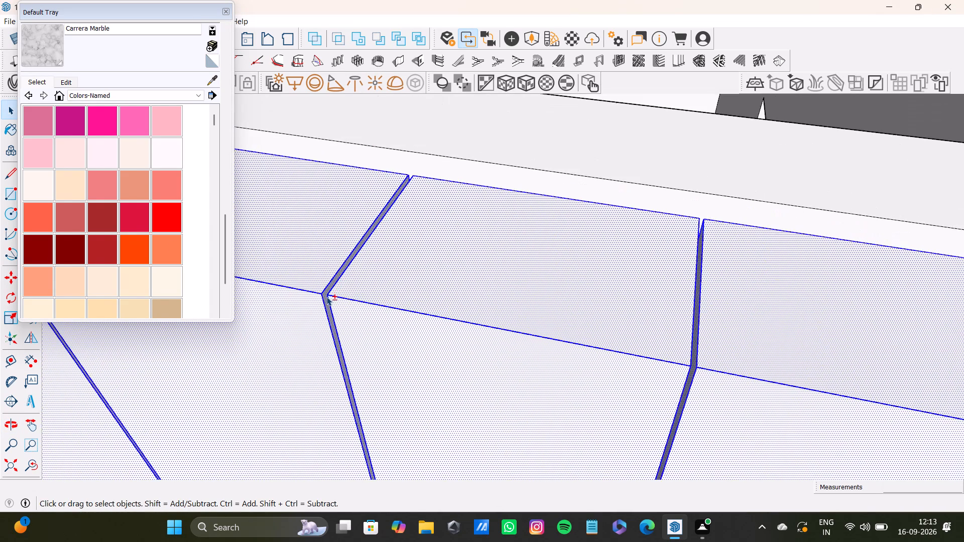
Add the narrow faces in the following two gaps between the upper cabinets to the selection.
middle_click_drag(326, 297, 806, 356, "shift")
scroll(359, 362, "up", 16, "shift")
double_click(427, 229, "shift")
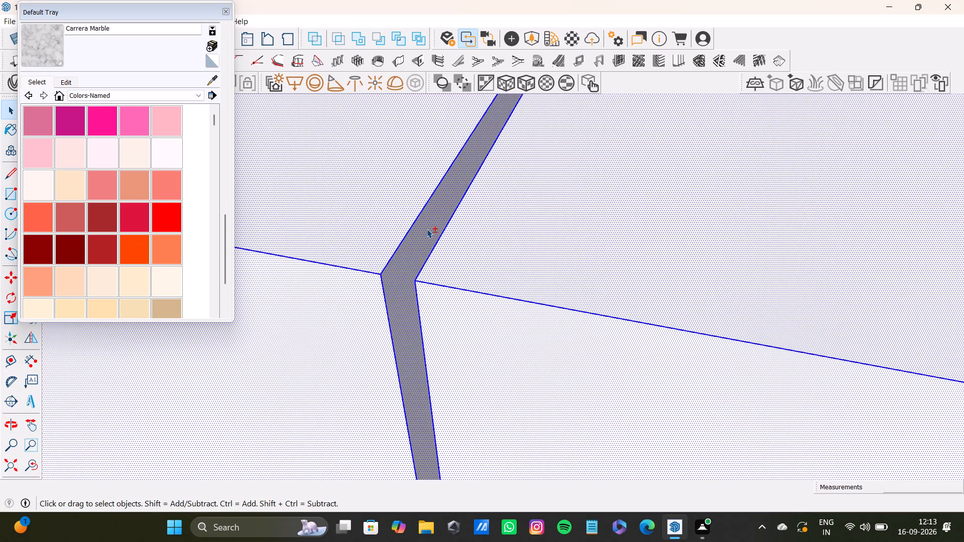
scroll(425, 232, "down", 18, "shift")
middle_click_drag(386, 239, 689, 313, "shift")
scroll(329, 250, "up", 2, "shift")
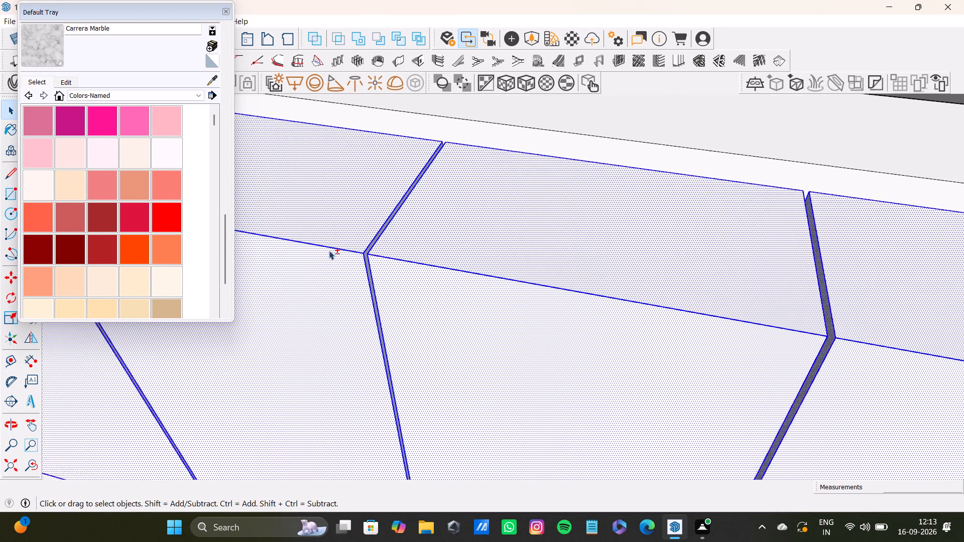
scroll(329, 250, "up", 16, "shift")
middle_click(389, 266, "shift")
double_click(395, 271, "shift")
scroll(387, 274, "down", 2, "shift")
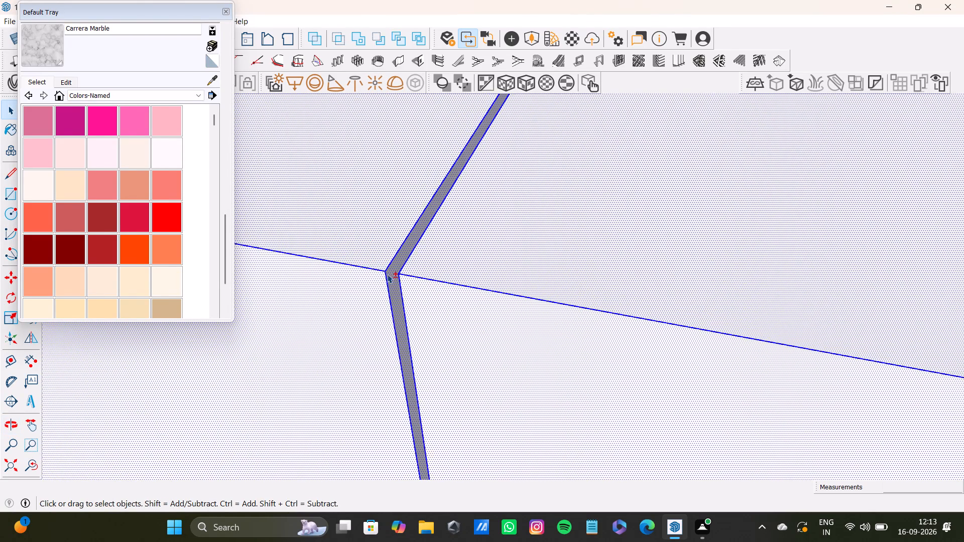
scroll(387, 274, "down", 20, "shift")
scroll(387, 274, "down", 1, "shift")
middle_click_drag(372, 292, 784, 333, "shift")
scroll(558, 317, "up", 6, "shift")
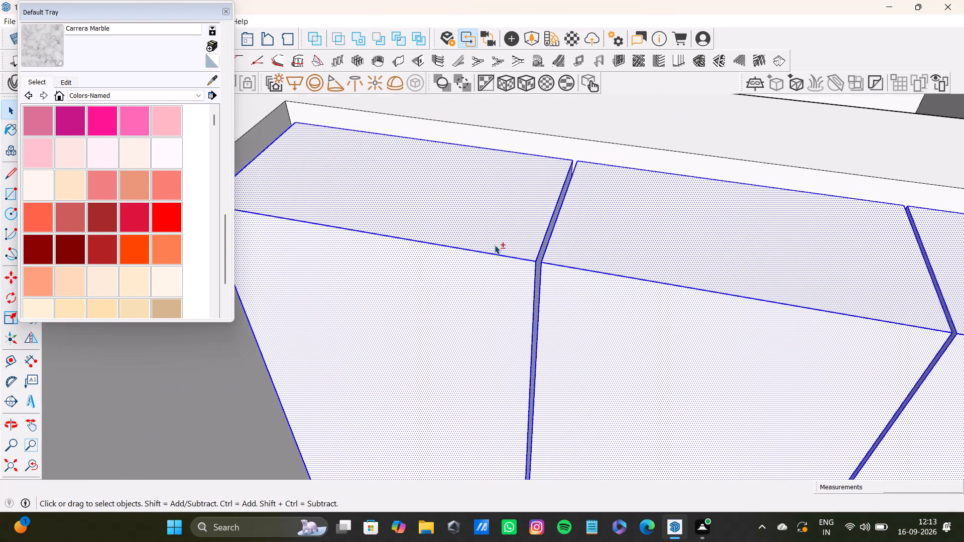
scroll(495, 245, "up", 12, "shift")
middle_click_drag(650, 285, 578, 283)
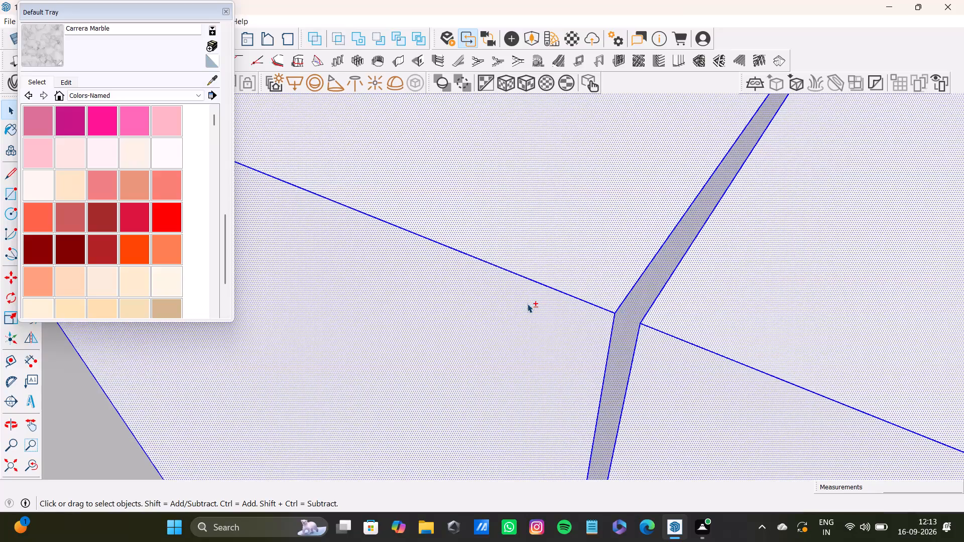
Paint the selected upper cabinet faces with Wallpaper Thin Brown Stripes from the Carpet, Fabrics, Leathers, Textiles and Wallpaper collection.
scroll(527, 304, "down", 14, "shift")
scroll(335, 287, "down", 9, "shift")
middle_click_drag(439, 329, 368, 115, "shift")
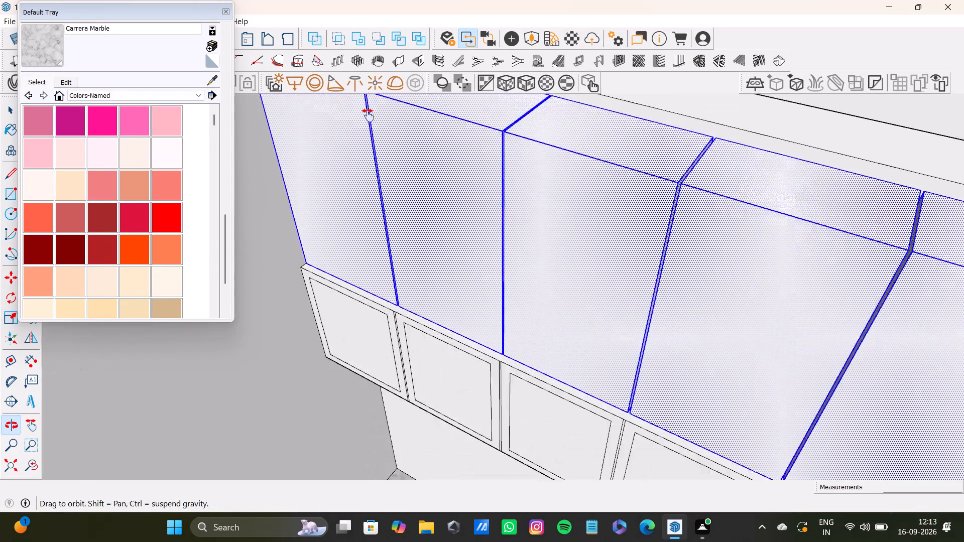
middle_click_drag(368, 115, 363, 112, "shift")
scroll(424, 190, "down", 4, "shift")
middle_click_drag(485, 173, 319, 180, "shift")
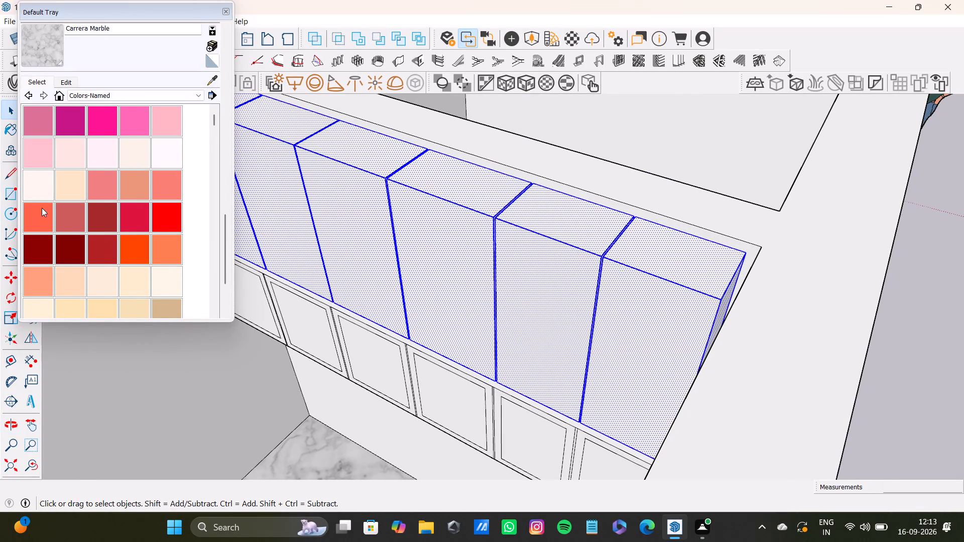
left_click(101, 95)
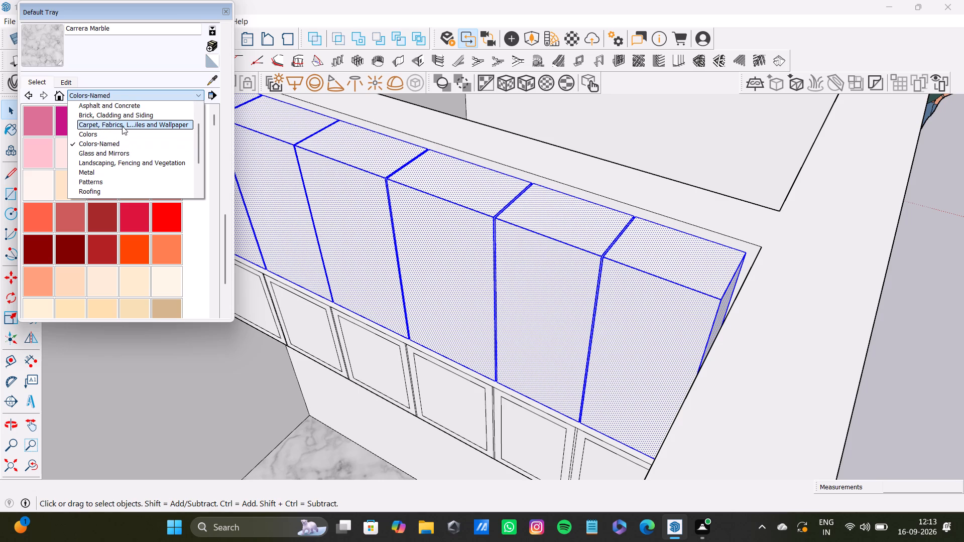
left_click(122, 126)
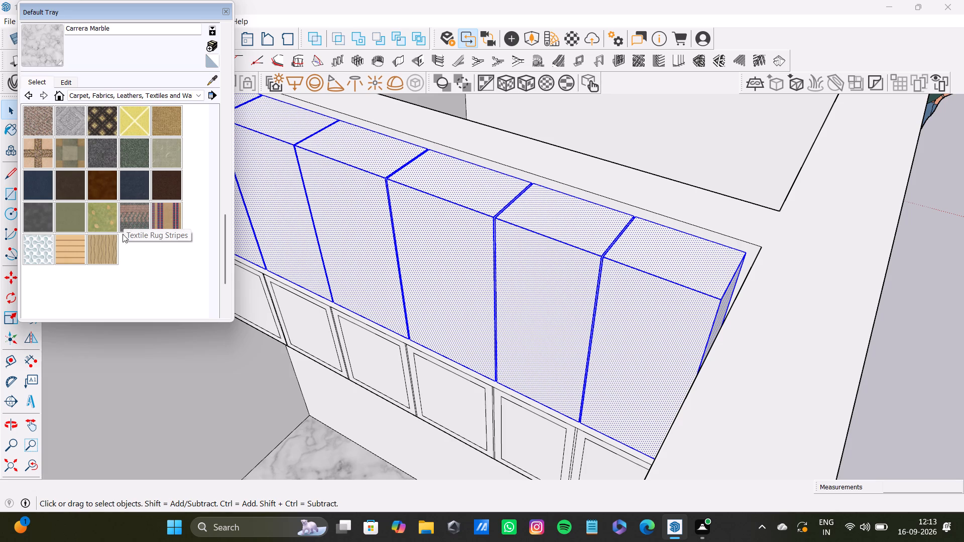
left_click(101, 252)
left_click(277, 130)
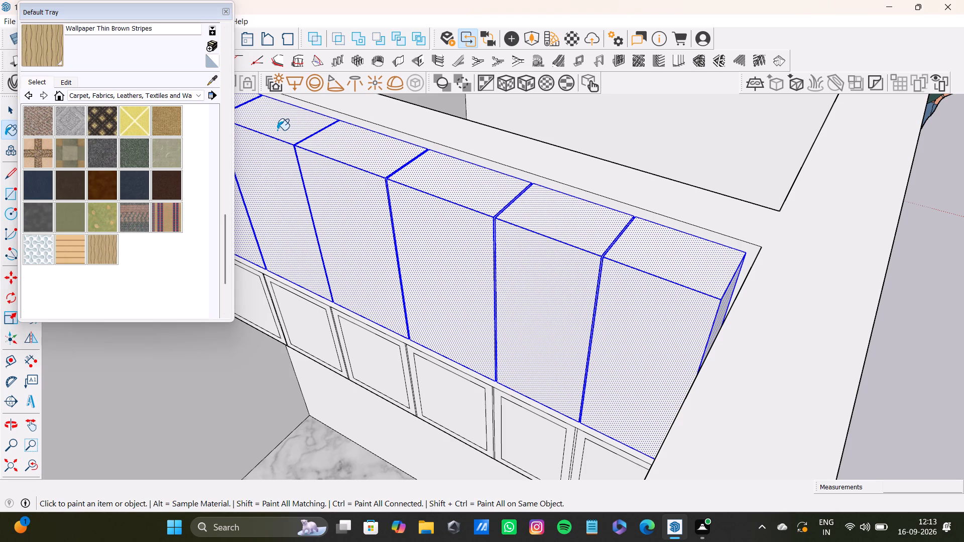
left_click(322, 184)
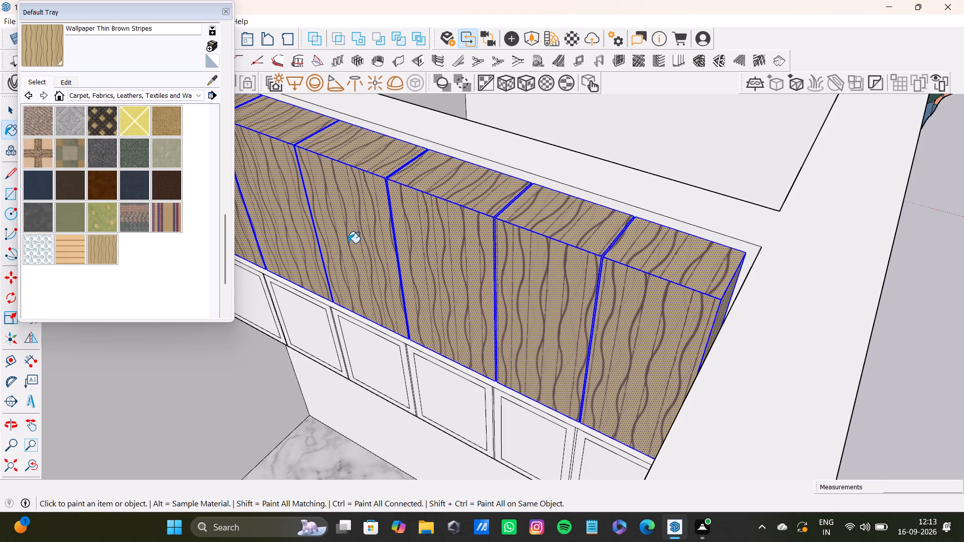
key("space")
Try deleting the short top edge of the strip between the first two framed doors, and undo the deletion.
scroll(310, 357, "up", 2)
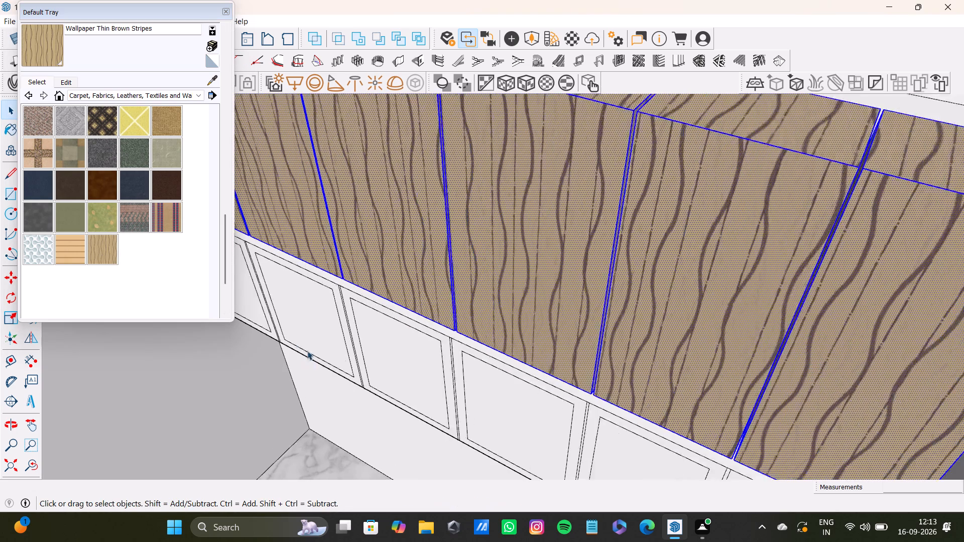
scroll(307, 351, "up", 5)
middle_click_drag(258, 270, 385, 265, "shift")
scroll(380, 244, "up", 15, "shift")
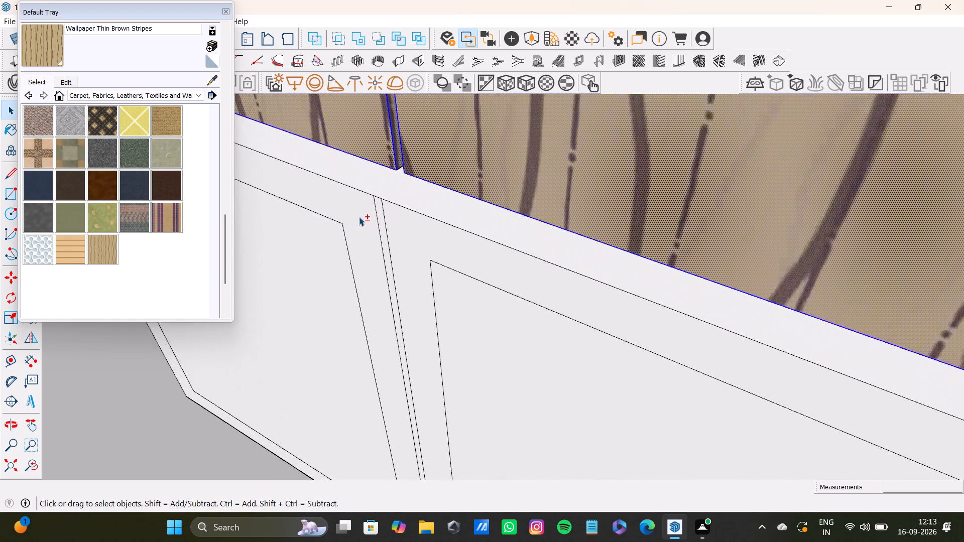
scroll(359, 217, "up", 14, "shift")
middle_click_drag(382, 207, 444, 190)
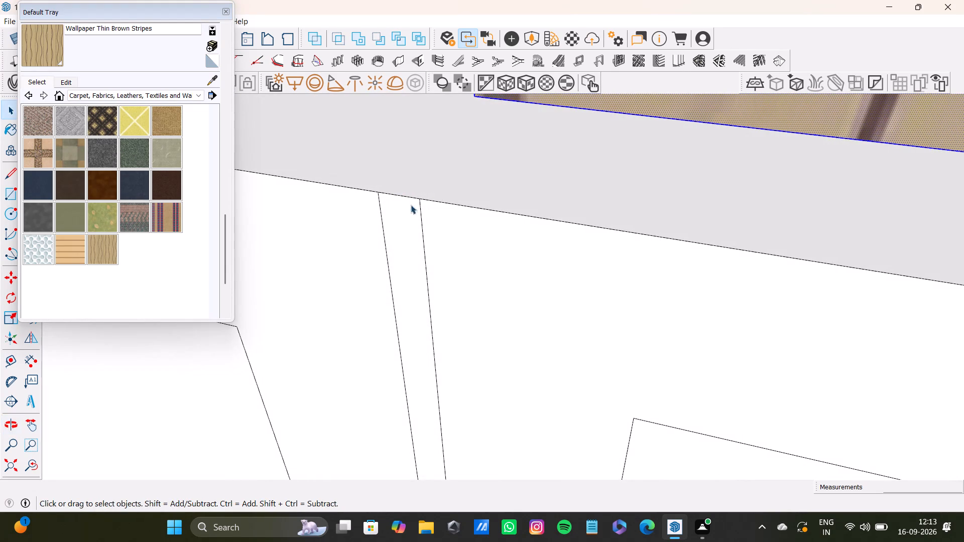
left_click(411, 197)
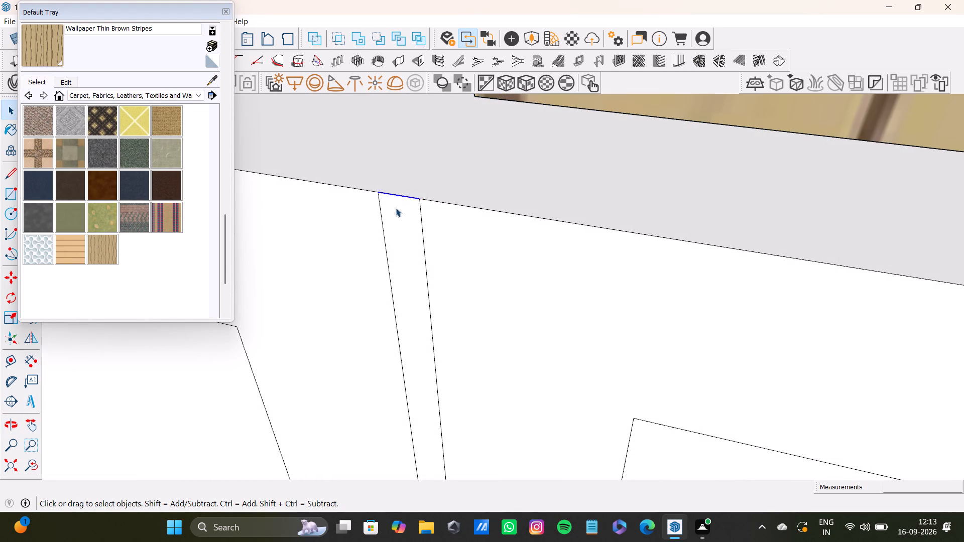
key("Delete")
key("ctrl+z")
Select the ledge face above the framed doors, the first two door frames and the strip between them.
double_click(391, 167, "shift")
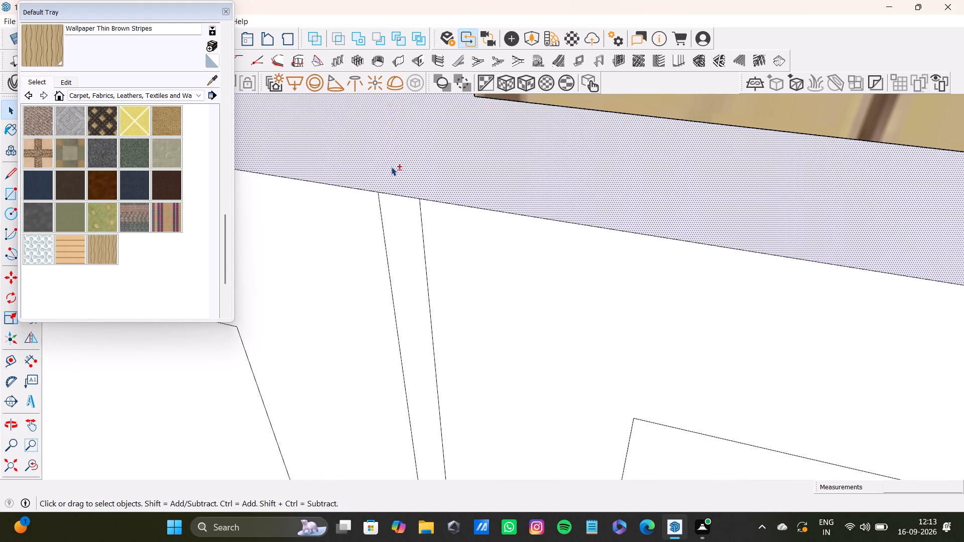
double_click(477, 243, "shift")
double_click(412, 246, "shift")
double_click(365, 242, "shift")
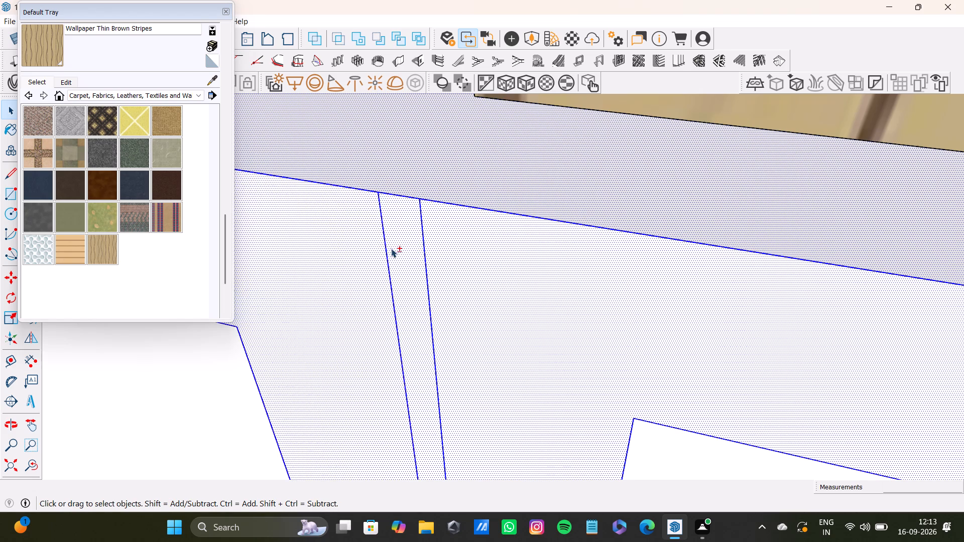
Add the strip after the second framed door and the third door's frame face to the selection.
scroll(391, 248, "down", 14, "shift")
middle_click_drag(577, 276, 220, 53, "shift")
scroll(462, 133, "down", 8, "shift")
middle_click_drag(745, 195, 657, 191, "shift")
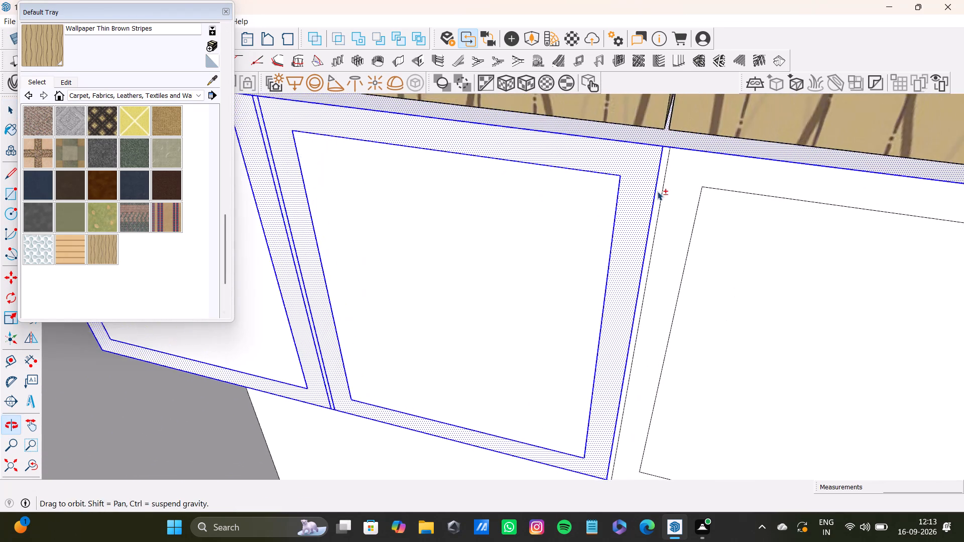
middle_click_drag(657, 191, 659, 193, "shift")
scroll(653, 187, "up", 10, "shift")
double_click(664, 198, "shift")
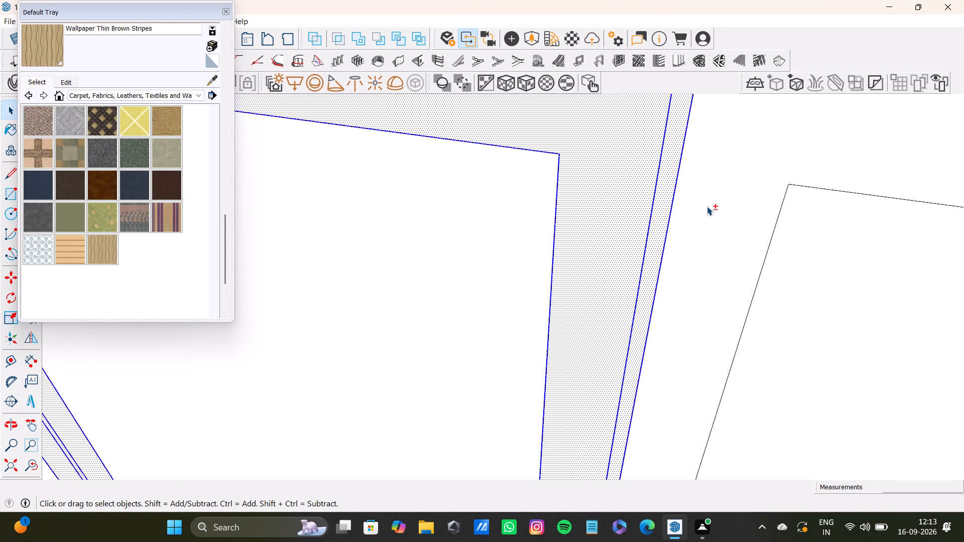
double_click(707, 206, "shift")
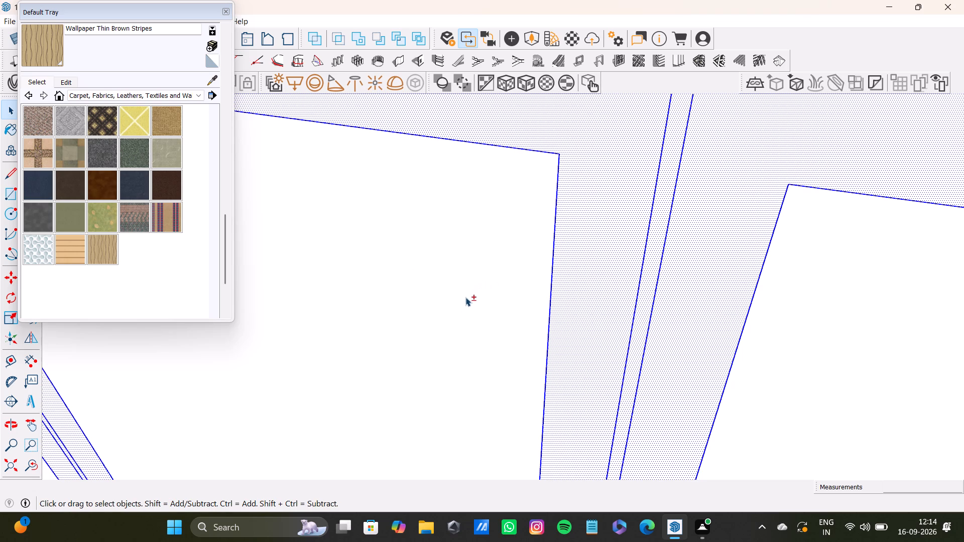
Add the fourth door's frame face and the strip between the third and fourth doors to the selection.
scroll(452, 318, "down", 20, "shift")
scroll(452, 318, "down", 1, "shift")
scroll(595, 345, "down", 1)
middle_click_drag(595, 345, 483, 216, "shift")
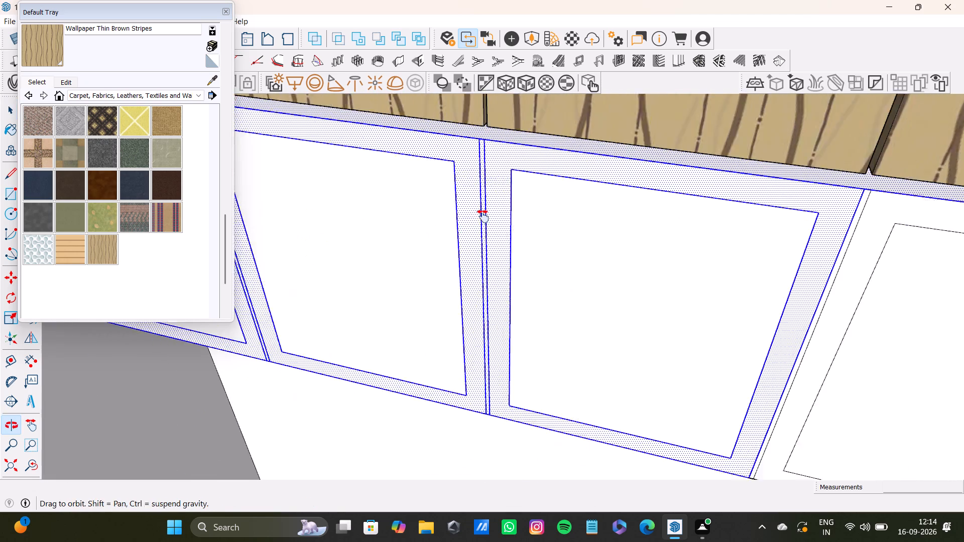
middle_click_drag(483, 216, 474, 209, "shift")
scroll(704, 266, "up", 3, "shift")
middle_click_drag(725, 259, 366, 272, "shift")
scroll(414, 218, "up", 4, "shift")
double_click(506, 144, "shift")
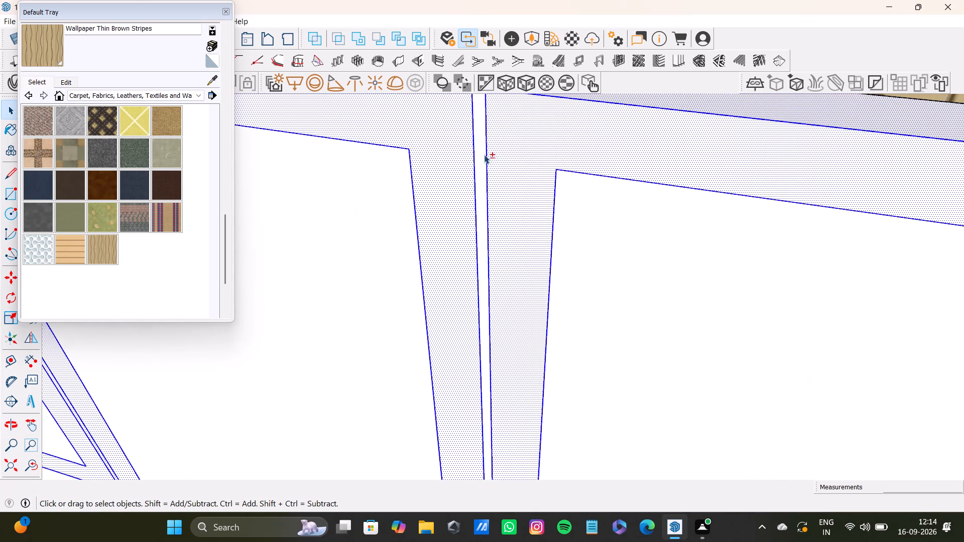
left_click(485, 155, "shift")
double_click(480, 162, "shift")
scroll(525, 231, "down", 13, "shift")
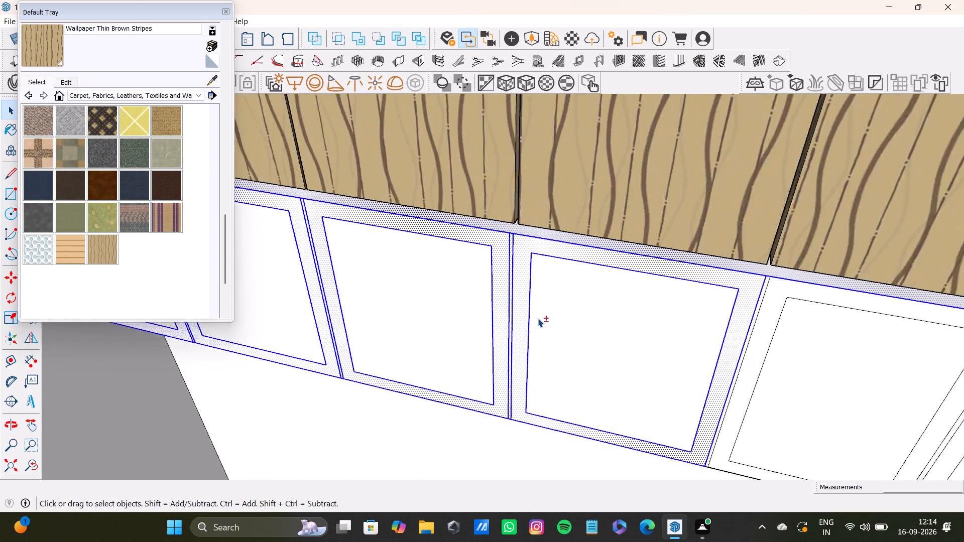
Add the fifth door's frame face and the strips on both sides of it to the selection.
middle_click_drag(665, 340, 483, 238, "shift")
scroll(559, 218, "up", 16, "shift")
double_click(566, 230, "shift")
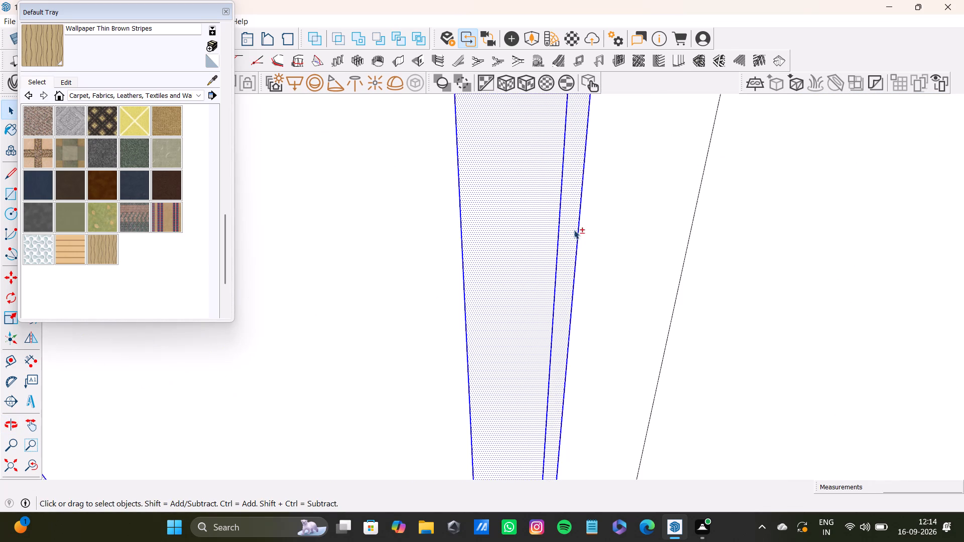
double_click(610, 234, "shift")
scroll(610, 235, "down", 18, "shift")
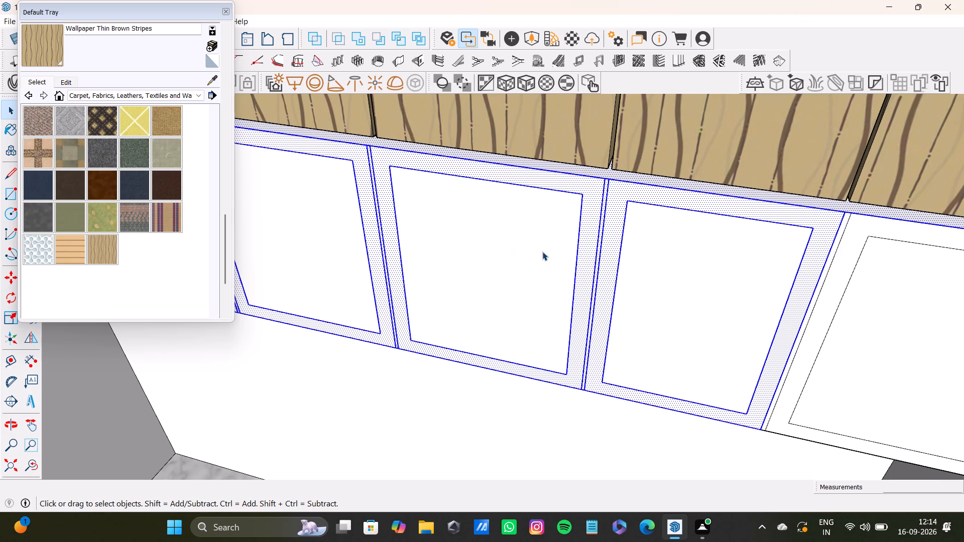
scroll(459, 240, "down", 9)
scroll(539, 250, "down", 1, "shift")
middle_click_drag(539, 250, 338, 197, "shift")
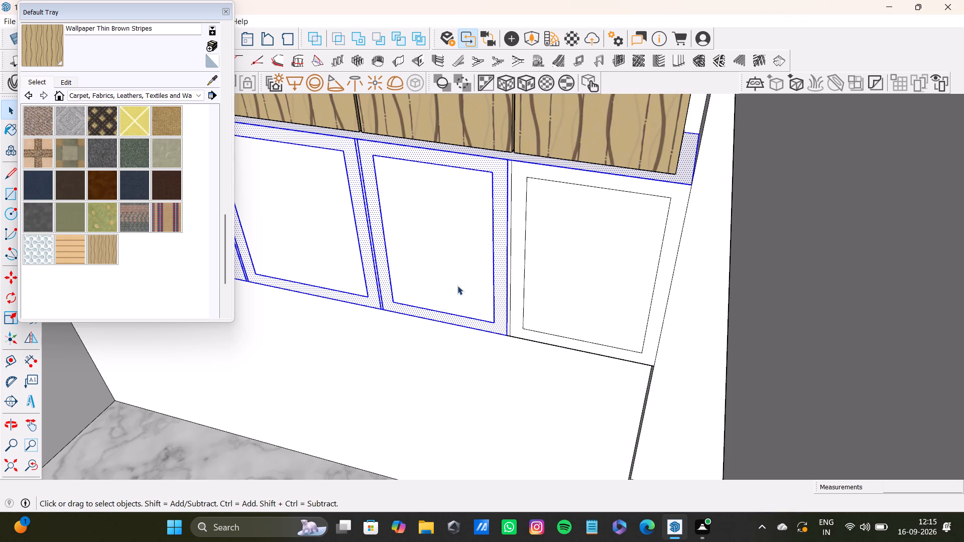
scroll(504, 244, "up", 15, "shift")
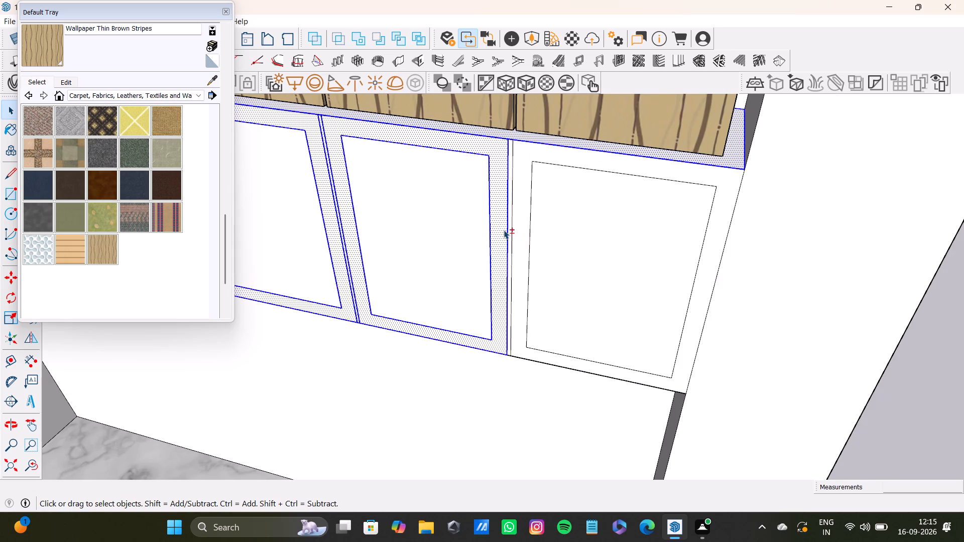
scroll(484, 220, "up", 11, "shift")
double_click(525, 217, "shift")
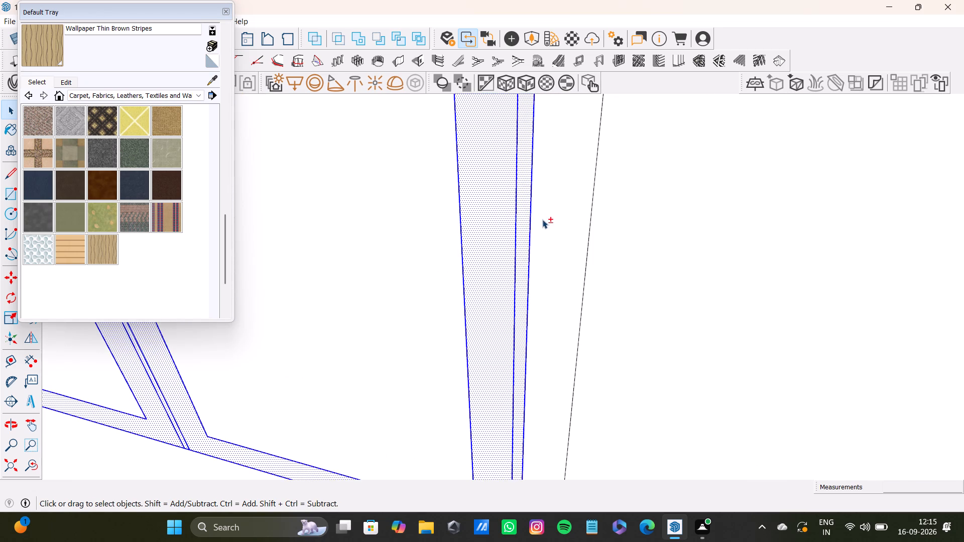
Select the frame faces of the sixth, fifth and fourth framed doors, including the two strips between them.
double_click(542, 219, "shift")
scroll(543, 219, "down", 4)
double_click(530, 245, "shift")
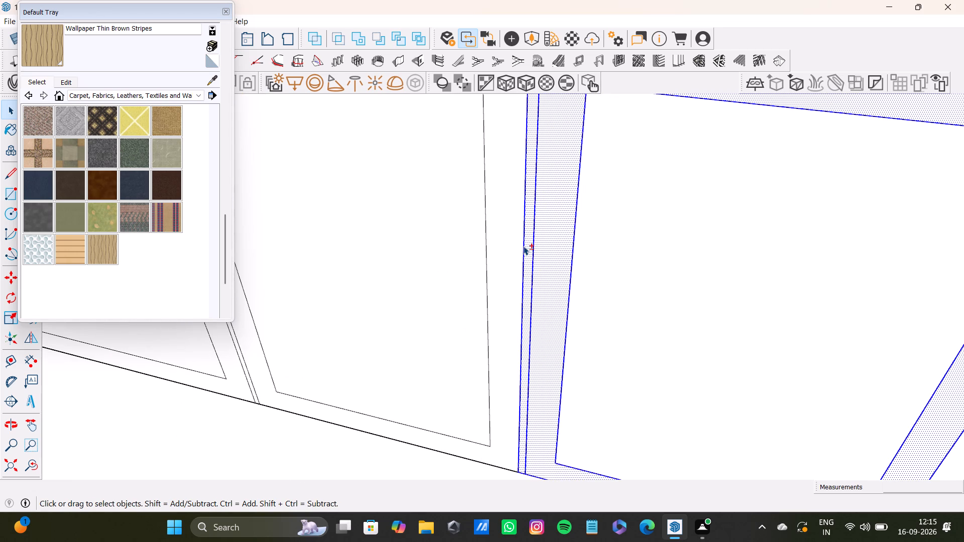
double_click(517, 248, "shift")
scroll(499, 283, "down", 9, "shift")
middle_click_drag(499, 283, 699, 278, "shift")
scroll(499, 248, "up", 2, "shift")
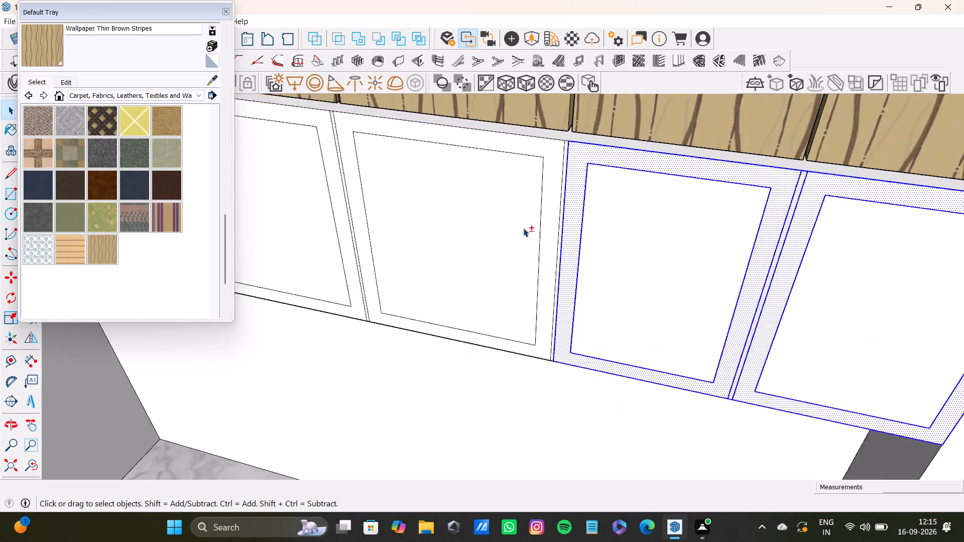
scroll(523, 228, "up", 10, "shift")
double_click(551, 195, "shift")
double_click(593, 201, "shift")
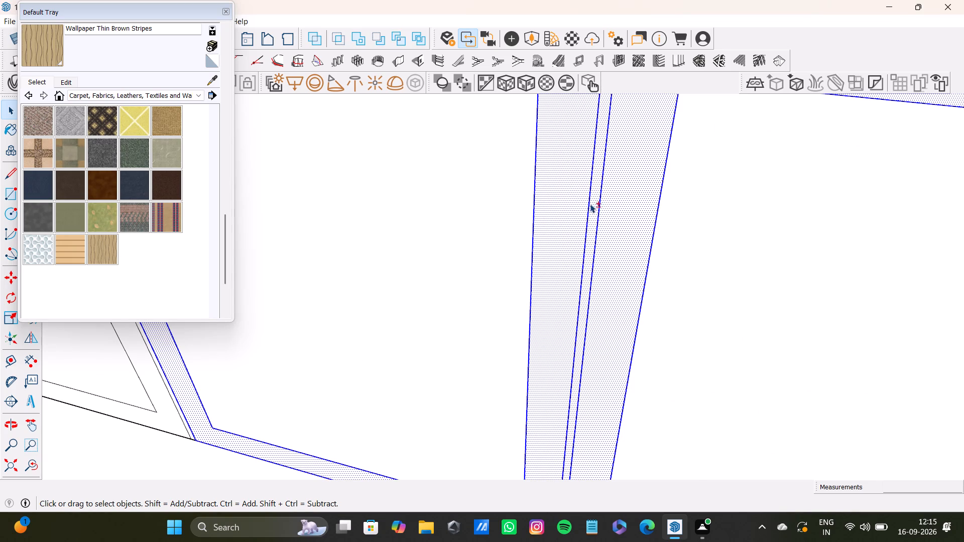
Add the third and second doors' frame faces and the strips between the second, third and fourth doors to the selection.
scroll(487, 237, "down", 8, "shift")
middle_click_drag(476, 267, 639, 322, "shift")
scroll(417, 216, "up", 4, "shift")
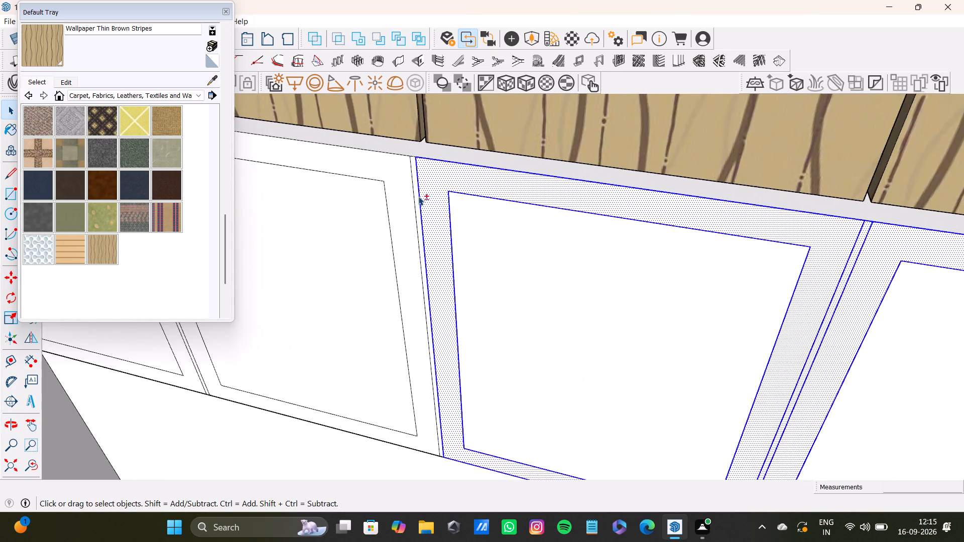
scroll(418, 196, "up", 10, "shift")
double_click(407, 195, "shift")
double_click(379, 212, "shift")
scroll(366, 228, "down", 3, "shift")
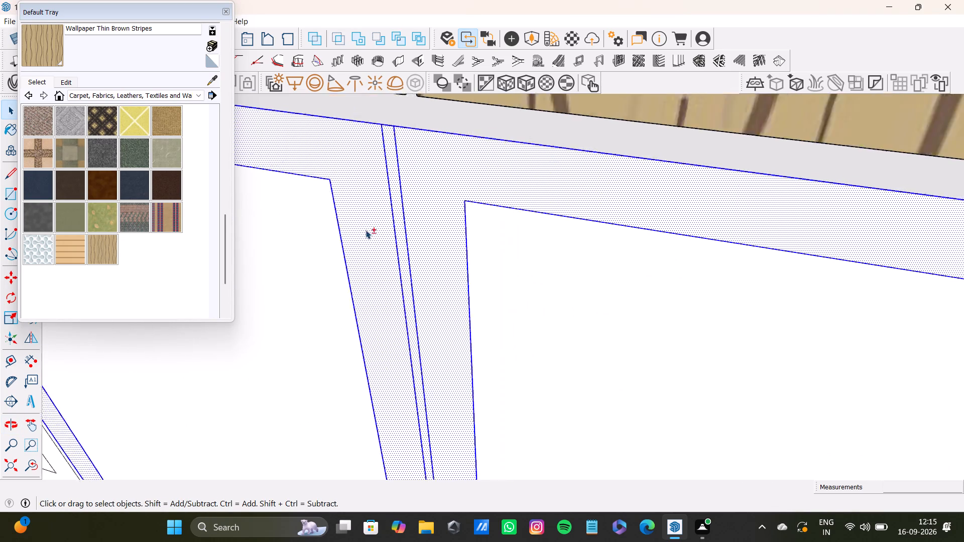
scroll(366, 230, "down", 6, "shift")
middle_click_drag(359, 241, 546, 236, "shift")
scroll(325, 252, "down", 4, "shift")
middle_click_drag(322, 254, 449, 248, "shift")
scroll(253, 170, "up", 8, "shift")
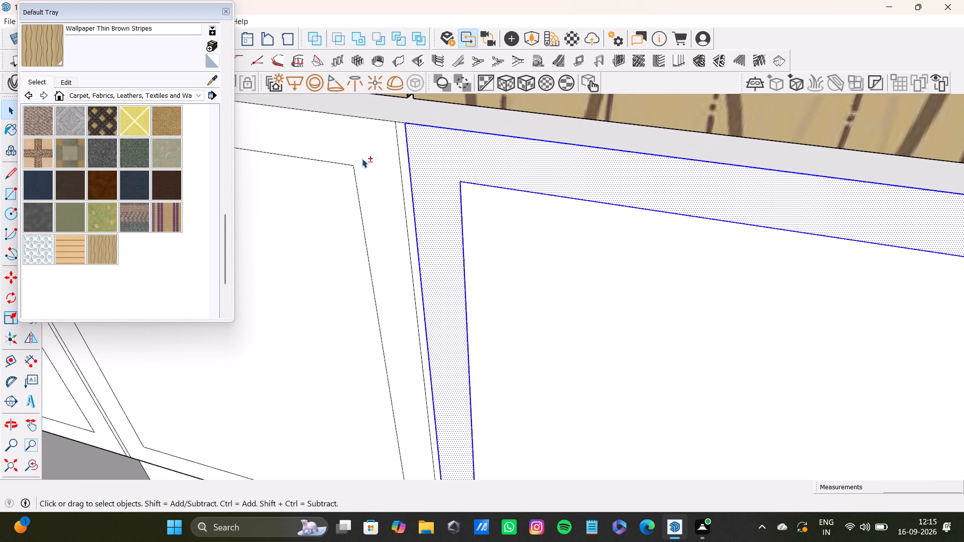
double_click(364, 156, "shift")
double_click(405, 160, "shift")
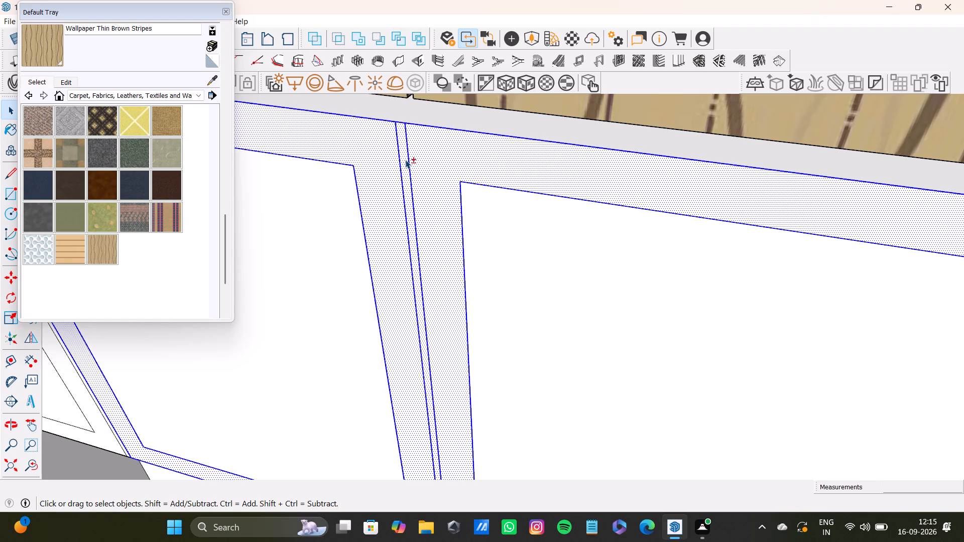
Add the first door's frame face, the strip beside it and the ledge face above the doors to the selection.
scroll(400, 180, "down", 9, "shift")
middle_click_drag(395, 198, 639, 250, "shift")
scroll(294, 212, "up", 7, "shift")
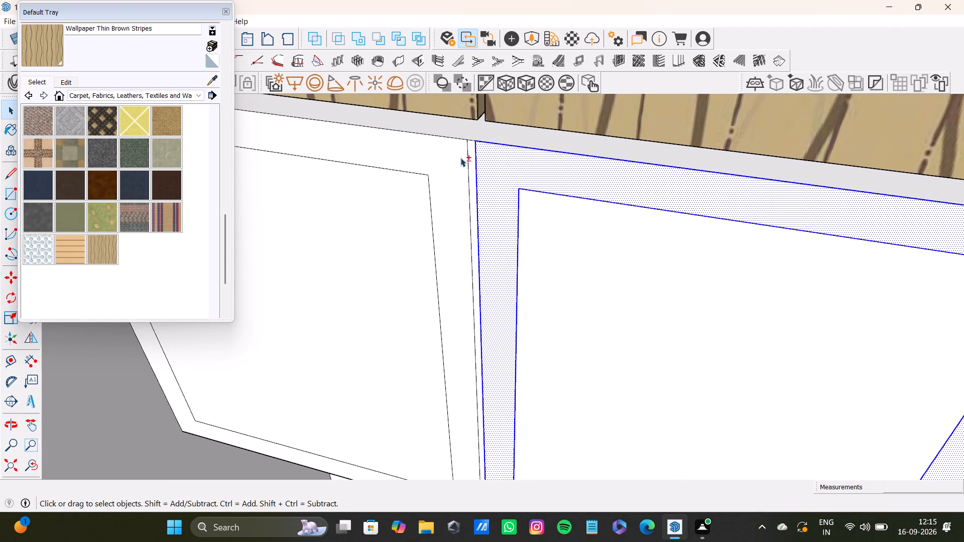
double_click(458, 159, "shift")
double_click(472, 163, "shift")
double_click(471, 130, "shift")
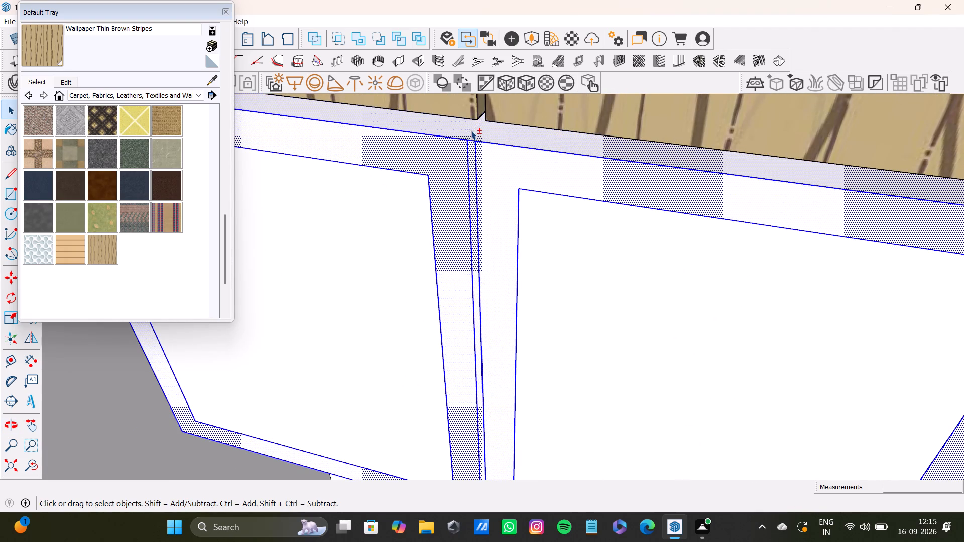
Paint the selected door frames, strips and ledge with Color C02 from the Colors collection.
scroll(521, 227, "down", 9, "shift")
middle_click_drag(510, 230, 272, 189, "shift")
scroll(609, 285, "down", 8, "shift")
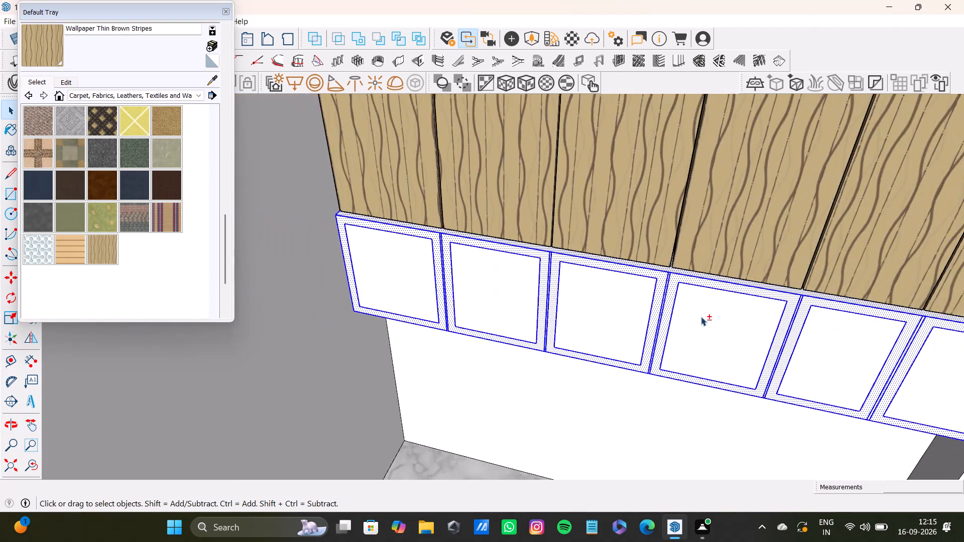
middle_click_drag(701, 316, 320, 239, "shift")
scroll(415, 254, "down", 1, "shift")
middle_click_drag(341, 269, 600, 311, "shift")
middle_click_drag(597, 320, 588, 297, "shift")
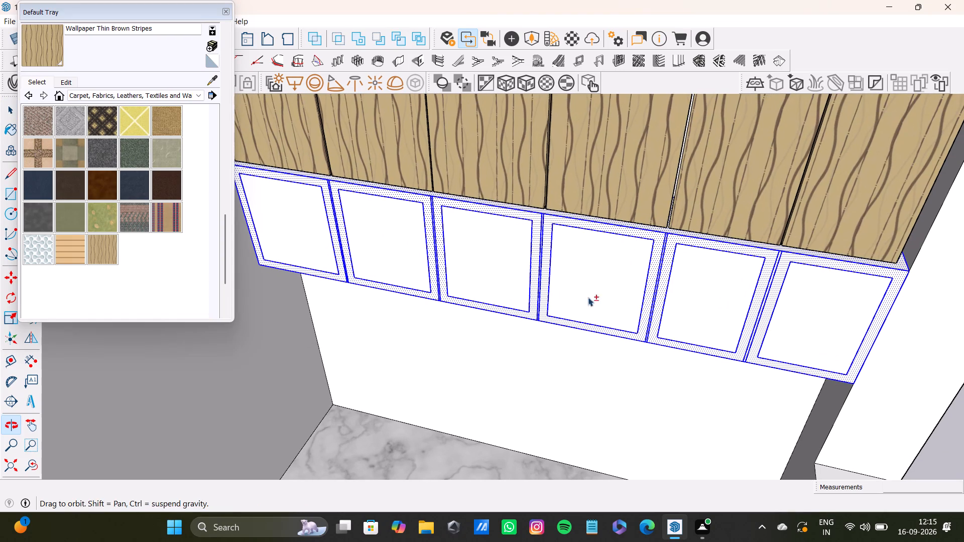
middle_click_drag(588, 297, 589, 297, "shift")
left_click(127, 93)
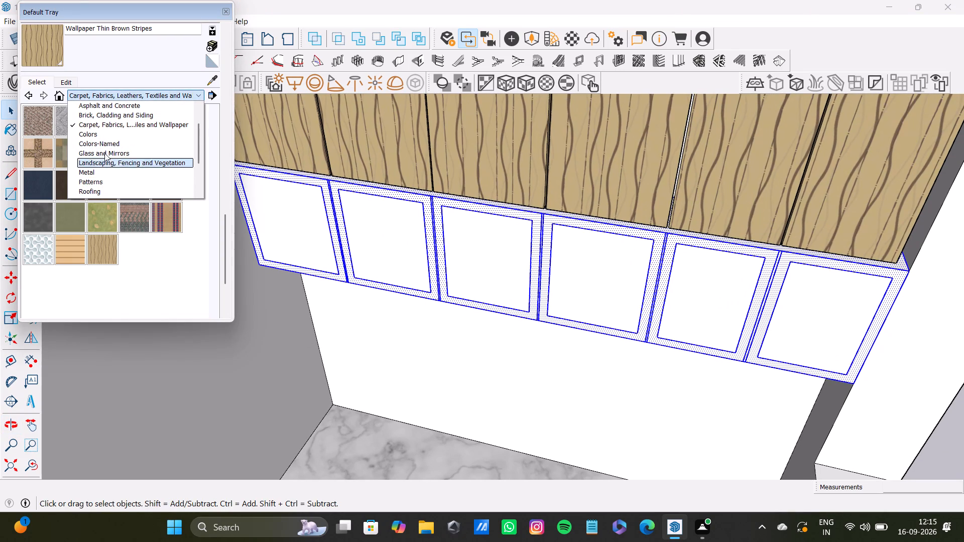
left_click(105, 134)
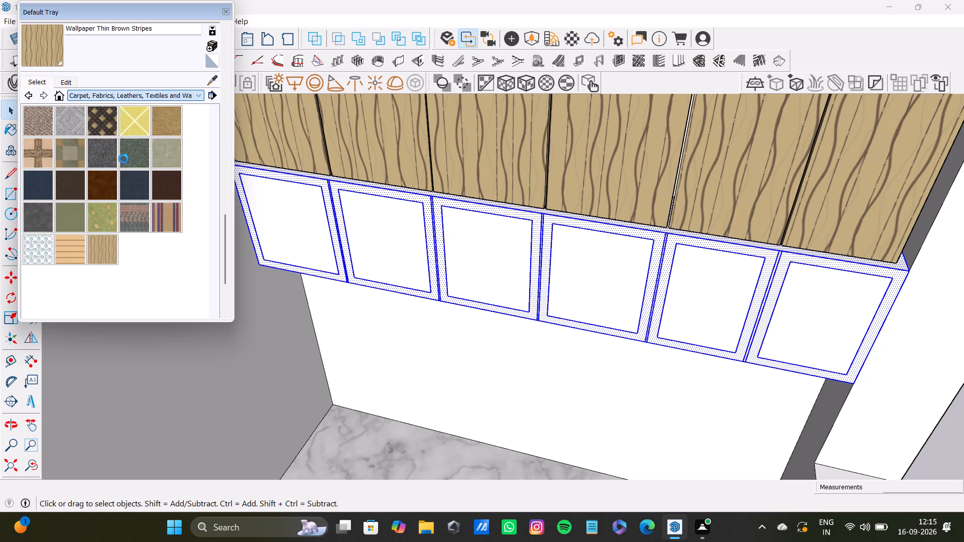
scroll(137, 225, "down", 11)
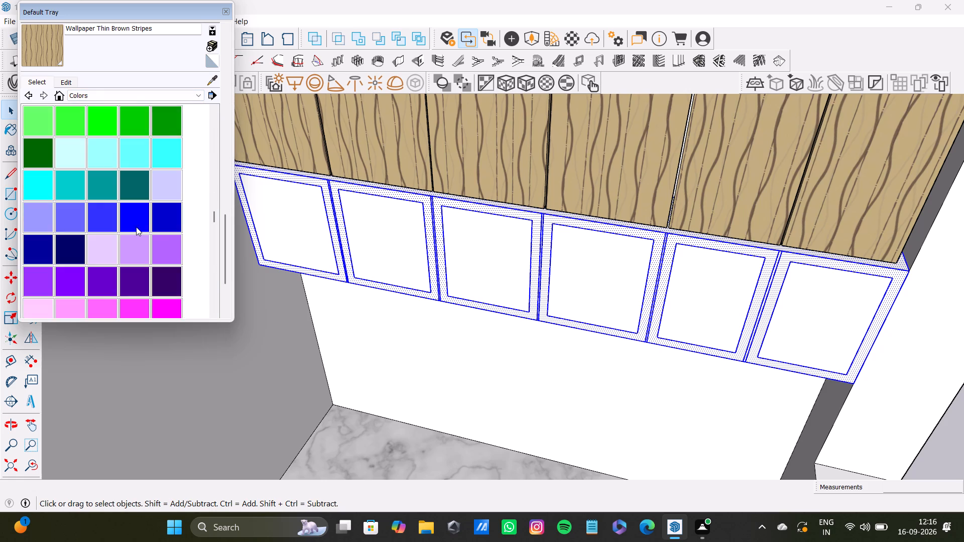
scroll(136, 227, "down", 9)
scroll(123, 213, "up", 7)
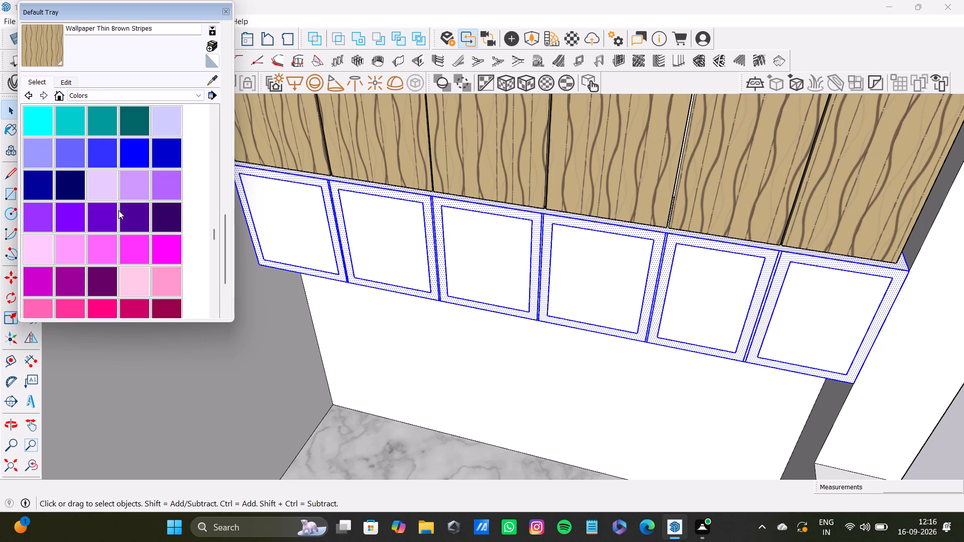
scroll(118, 210, "up", 11)
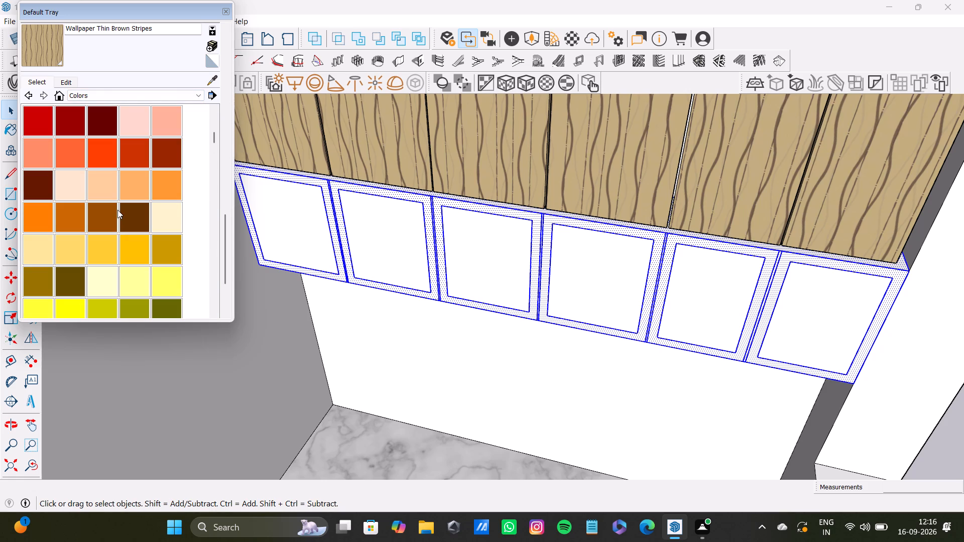
left_click(104, 181)
left_click(322, 187)
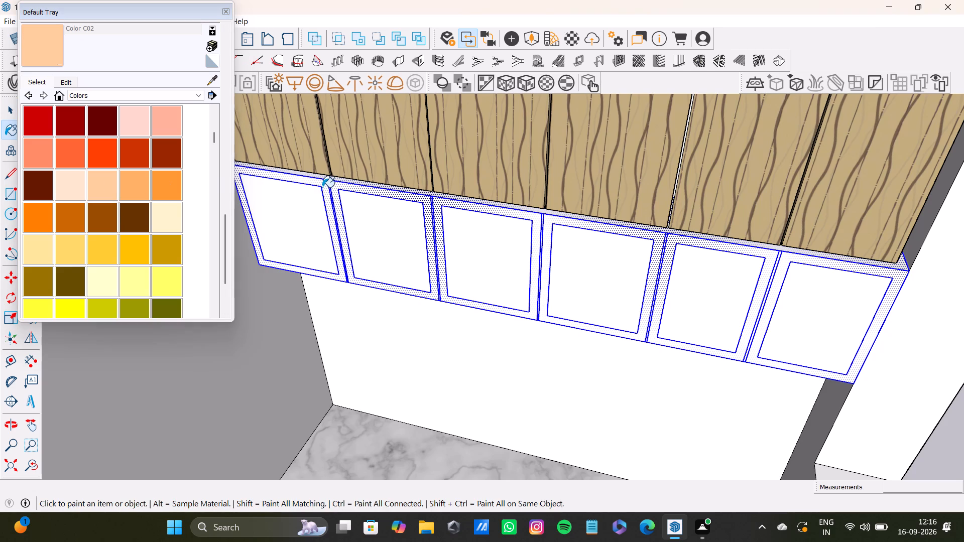
Examine the painted door frames along with the marble countertop and base cabinets in the kitchen.
scroll(394, 319, "down", 3)
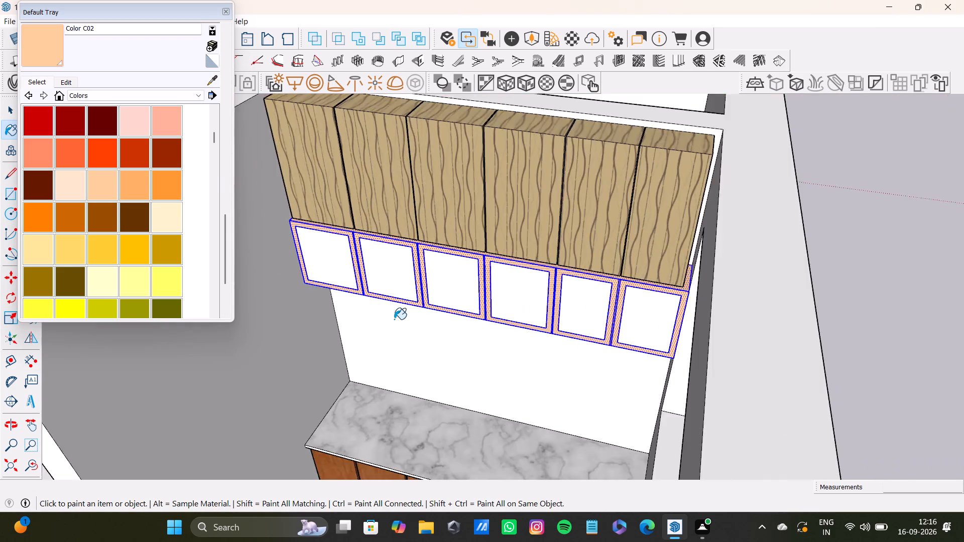
scroll(394, 319, "down", 9)
scroll(379, 395, "up", 16)
middle_click_drag(368, 411, 424, 355)
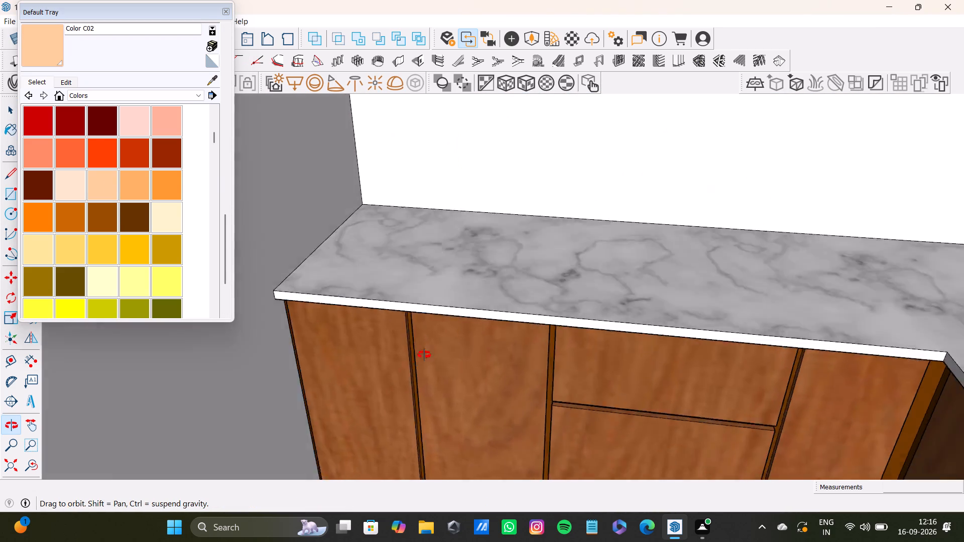
middle_click_drag(424, 355, 396, 336)
scroll(399, 323, "down", 8)
middle_click_drag(437, 225, 341, 402, "shift")
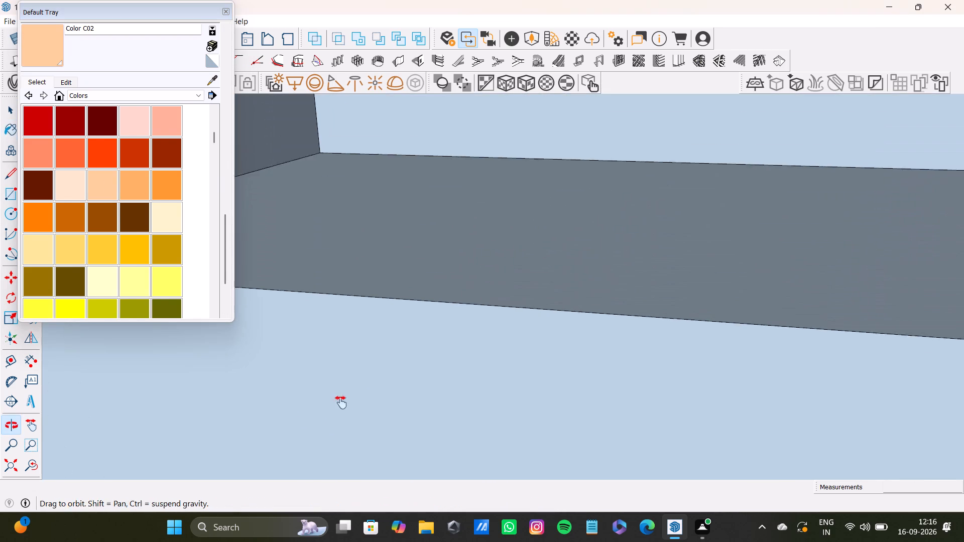
middle_click_drag(341, 402, 319, 427, "shift")
left_click(27, 468)
left_click(16, 467)
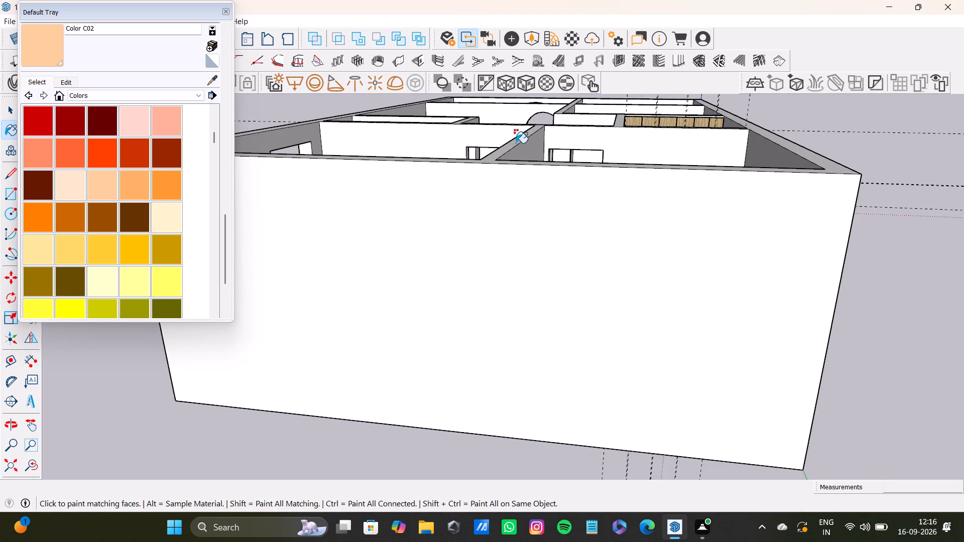
middle_click_drag(620, 148, 510, 350, "shift")
scroll(520, 345, "up", 6)
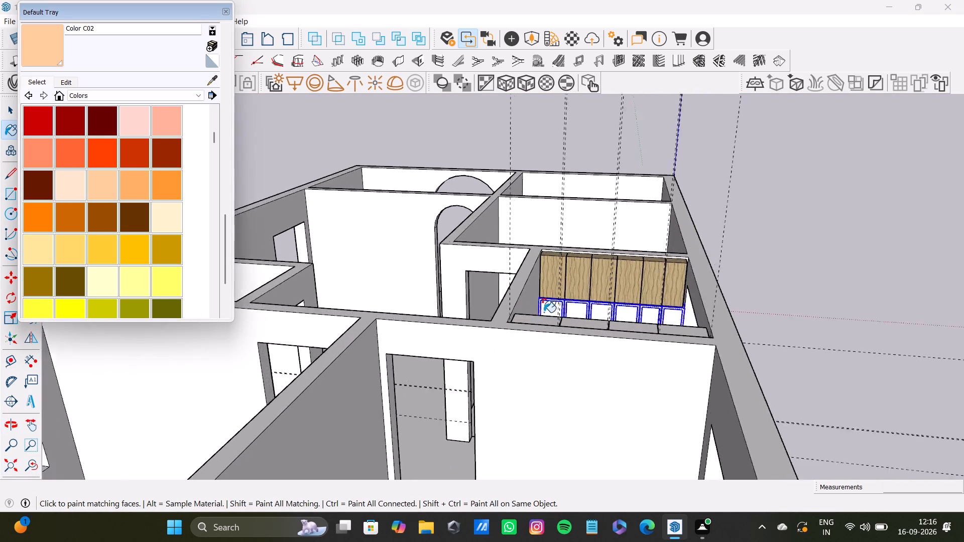
scroll(544, 312, "up", 16)
middle_click_drag(618, 302, 547, 304)
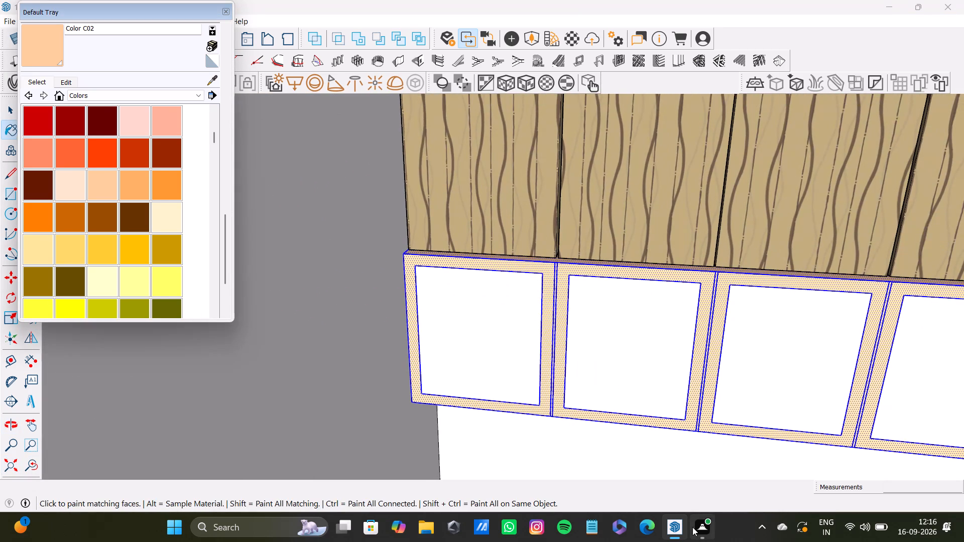
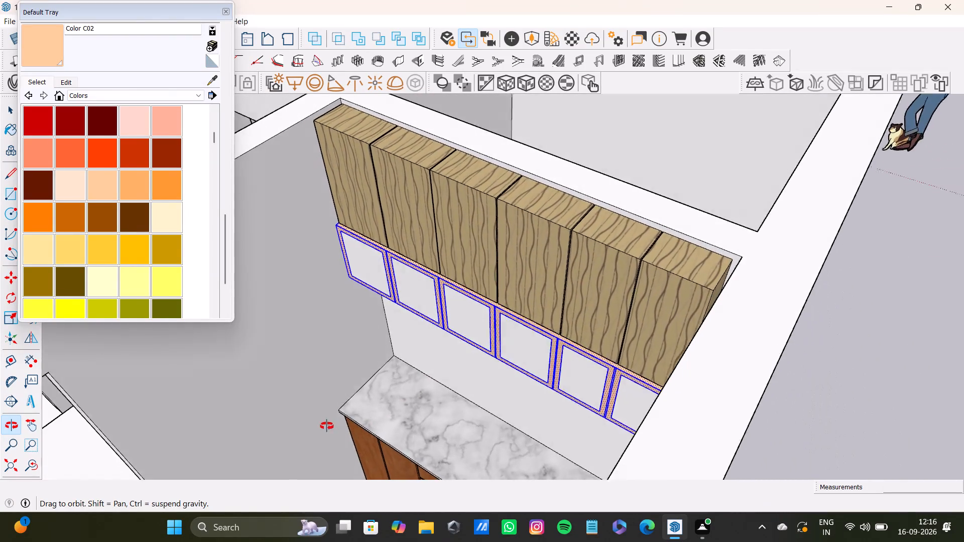
Switch the materials to the Glass and Mirrors collection and pick Mirror 02.
left_click(106, 90)
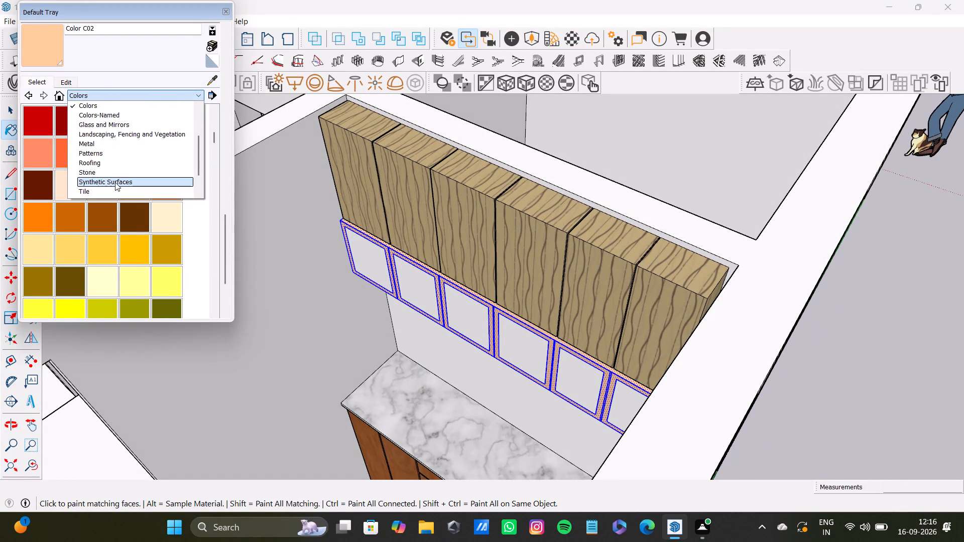
scroll(115, 182, "down", 7)
scroll(113, 183, "up", 4)
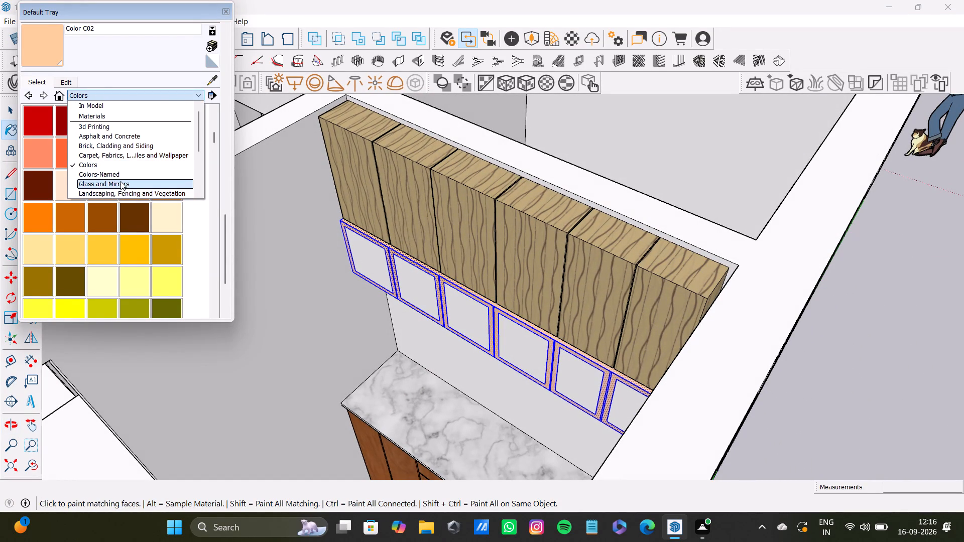
left_click(120, 181)
left_click(64, 123)
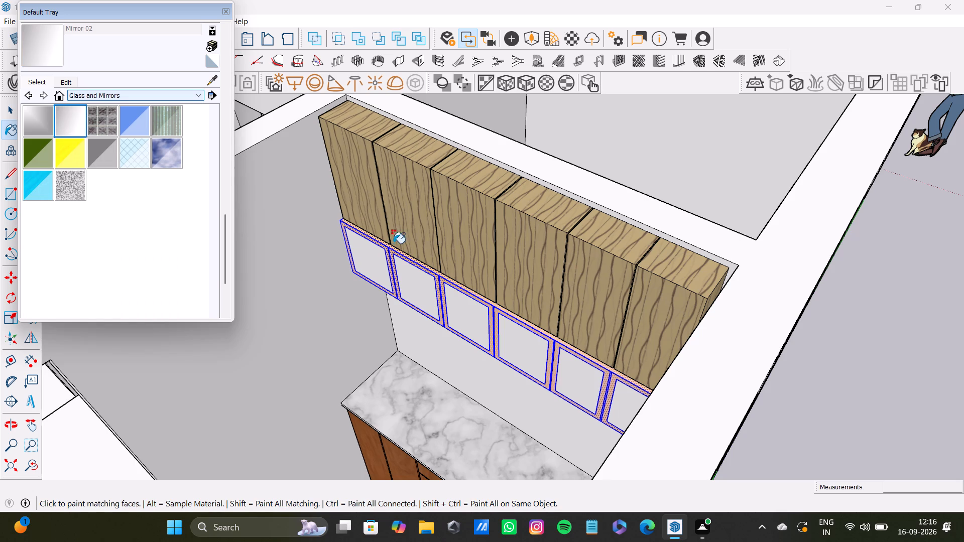
Add the inner panel faces of the first three framed doors to the selection.
key("space")
scroll(373, 293, "up", 4)
middle_click_drag(382, 295, 453, 249)
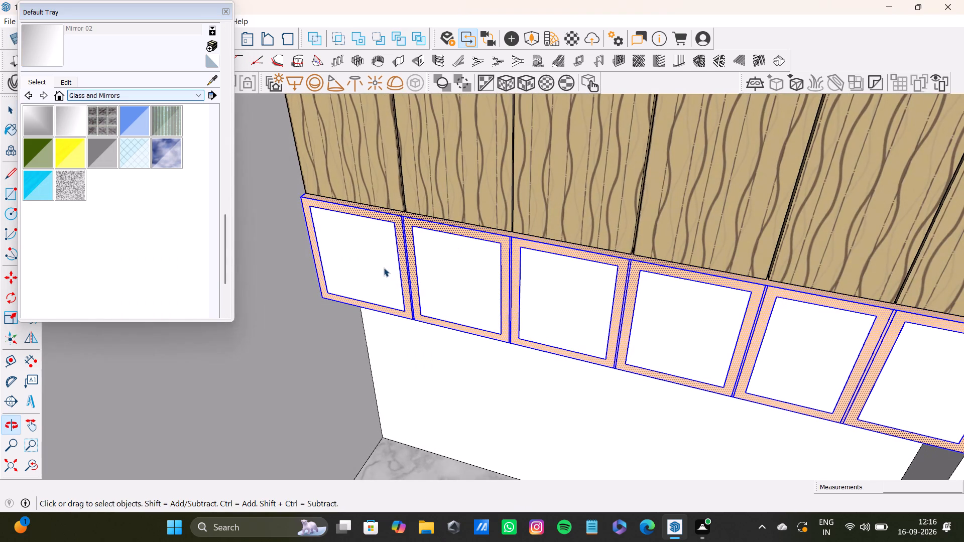
double_click(383, 267, "shift")
double_click(445, 274, "shift")
double_click(575, 290, "shift")
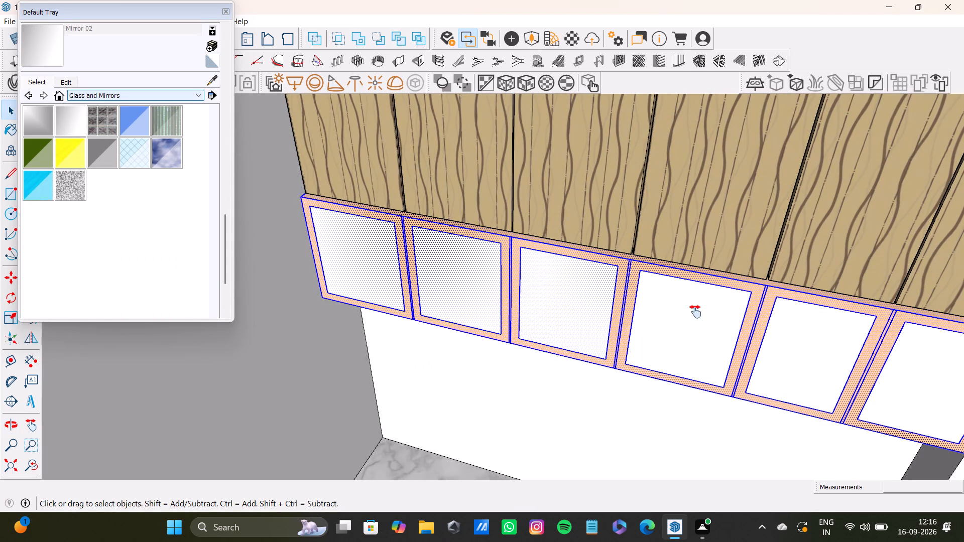
Remove the first three doors' frame faces and the ledge face above the doors from the selection.
middle_click_drag(695, 312, 655, 278, "shift")
scroll(530, 294, "up", 6, "shift")
left_click(462, 237, "shift")
left_click(450, 251, "shift")
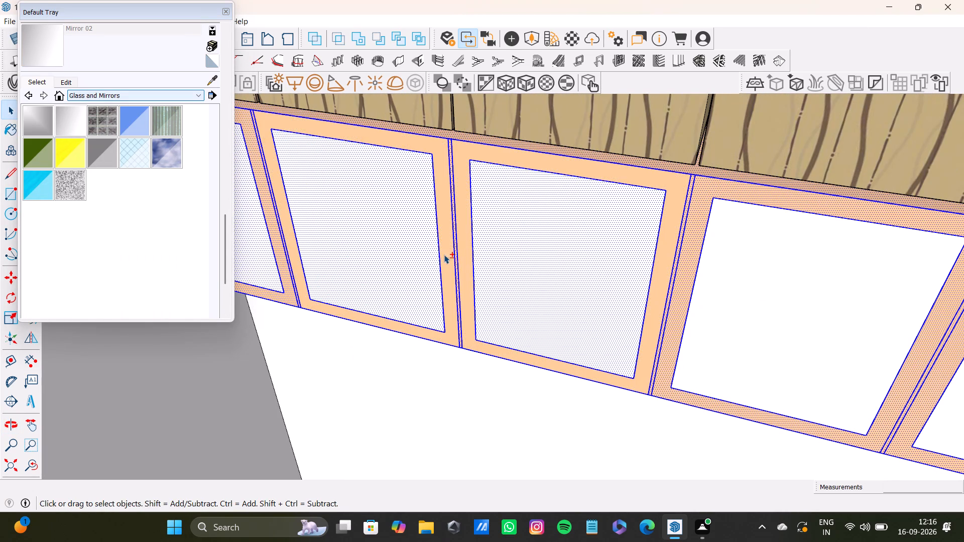
scroll(397, 292, "down", 3, "shift")
middle_click_drag(400, 286, 571, 281, "shift")
scroll(502, 178, "up", 6, "shift")
left_click(443, 167, "shift")
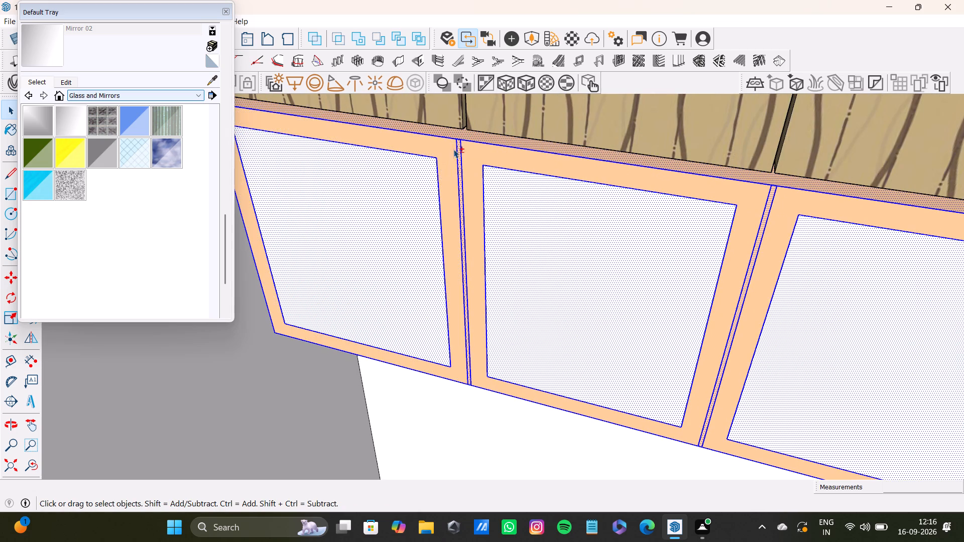
left_click(481, 135, "shift")
scroll(458, 157, "up", 8, "shift")
scroll(458, 166, "down", 2, "shift")
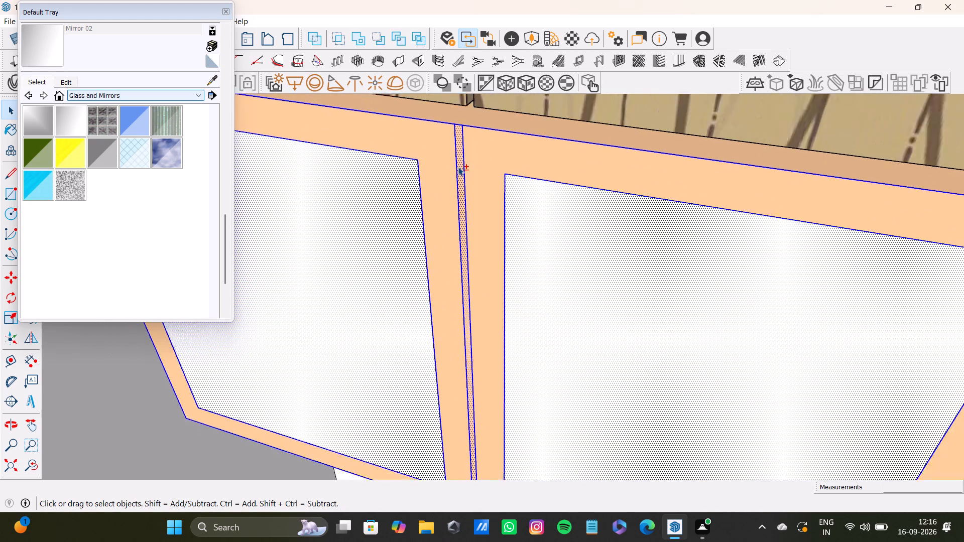
Swap the fourth, fifth and sixth doors' frame faces in the selection for their inner panel faces.
scroll(458, 167, "down", 15, "shift")
middle_click_drag(543, 238, 415, 238, "shift")
scroll(610, 299, "up", 3, "shift")
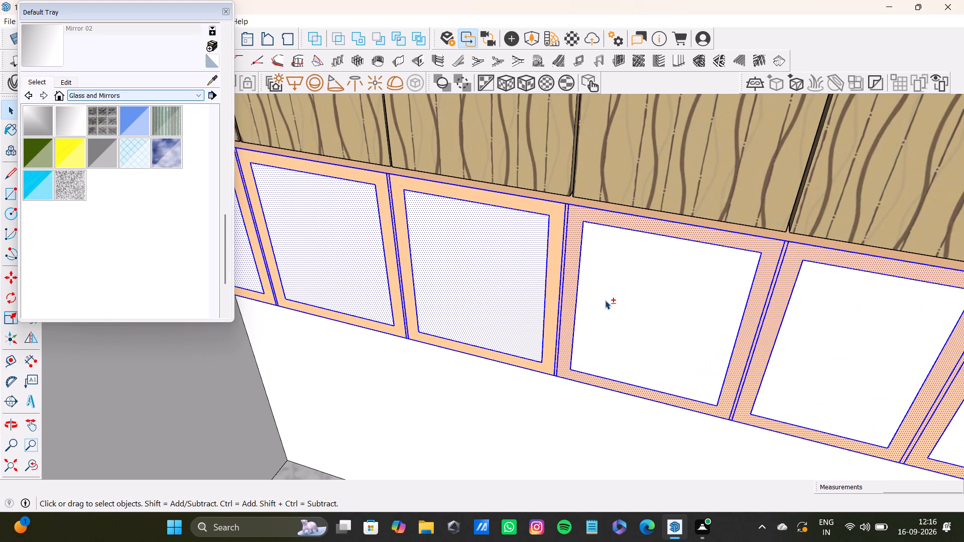
left_click(577, 216, "shift")
middle_click_drag(661, 280, 535, 208, "shift")
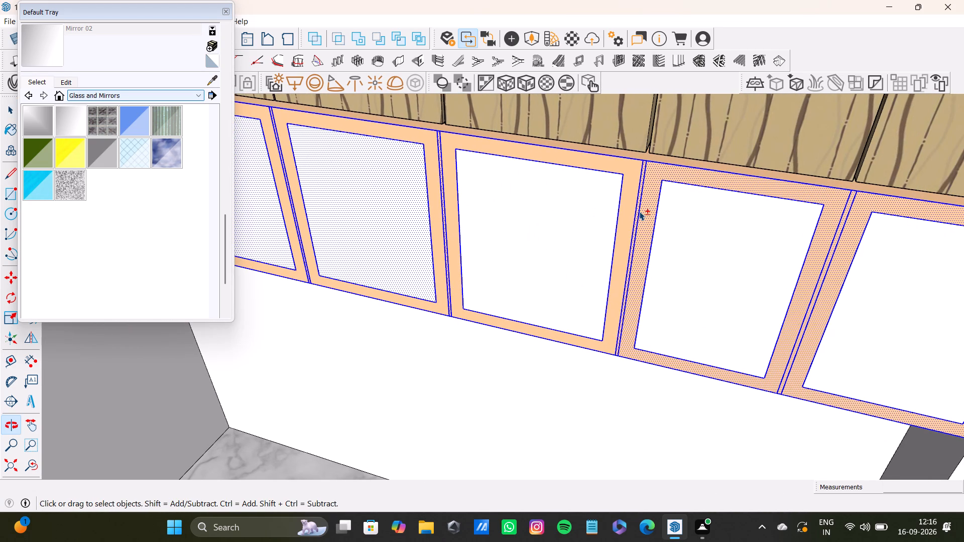
left_click(645, 201, "shift")
left_click(583, 246, "shift")
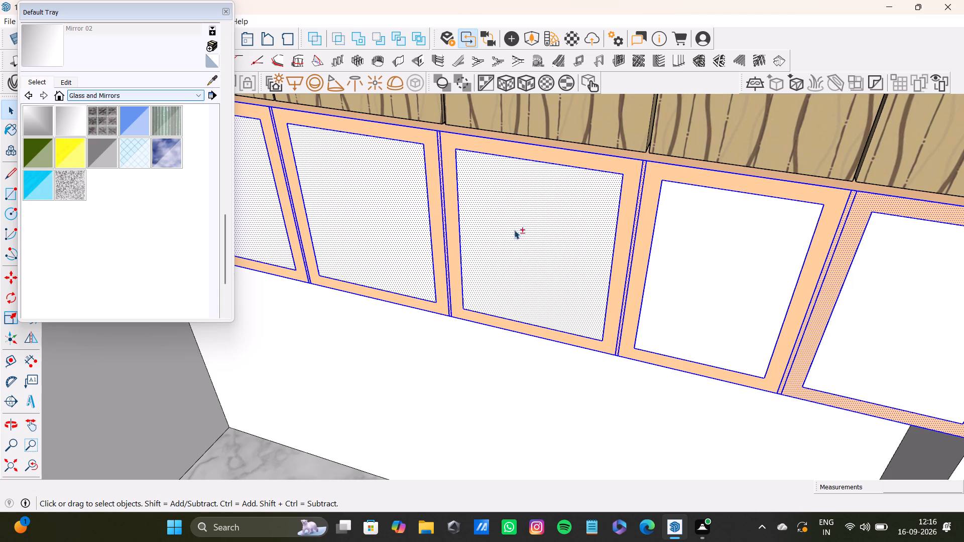
left_click(787, 252, "shift")
middle_click_drag(798, 252, 549, 195, "shift")
left_click(680, 230, "shift")
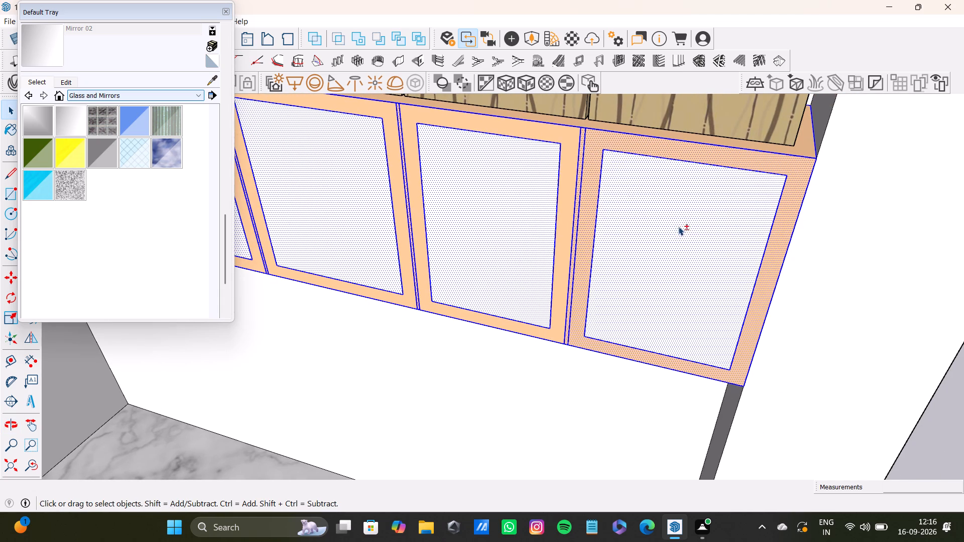
left_click(607, 144, "shift")
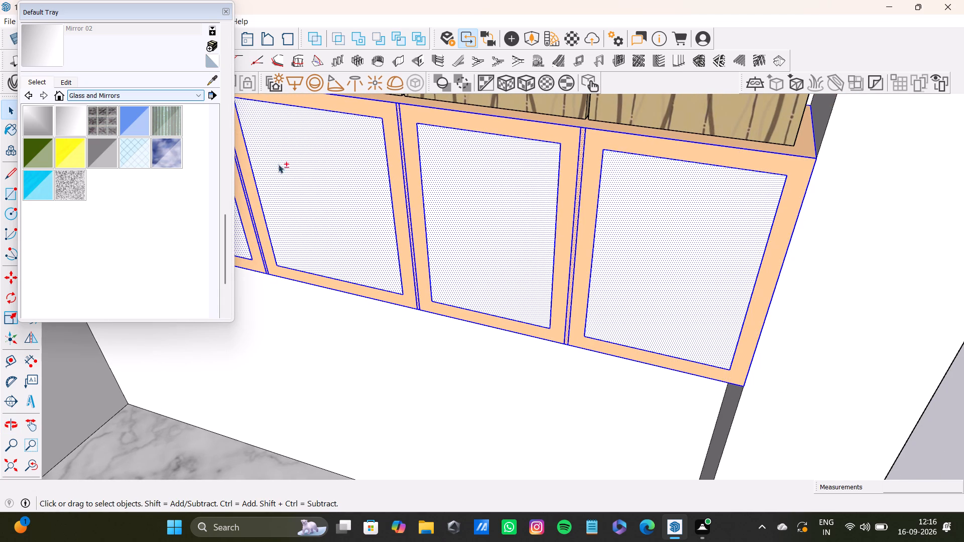
Paint the selected door panels with Translucent Glass Gray from the Glass and Mirrors collection.
left_click(106, 154, "shift")
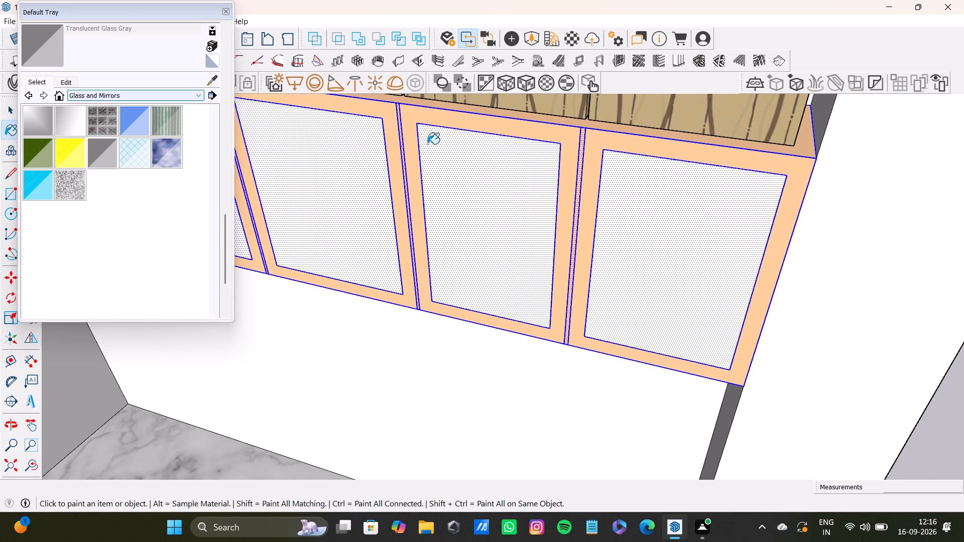
left_click(452, 171, "shift")
Add the first and second doors' frame faces and the ledge face above the doors to the selection.
scroll(452, 172, "down", 3, "shift")
middle_click_drag(452, 172, 469, 174, "shift")
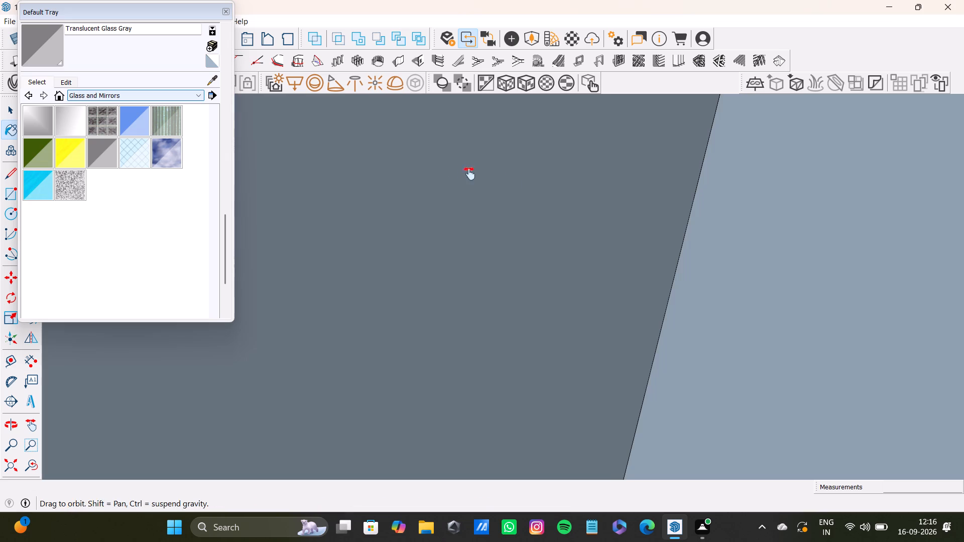
middle_click_drag(469, 174, 649, 217, "shift")
middle_click_drag(349, 321, 556, 367, "shift")
middle_click_drag(354, 319, 503, 339)
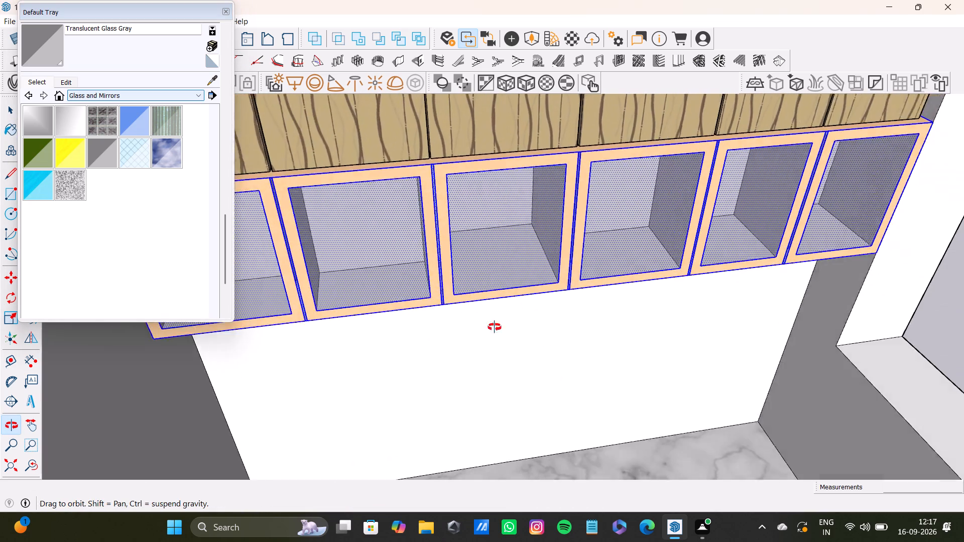
middle_click_drag(503, 339, 432, 360)
key("space")
scroll(279, 153, "up", 7)
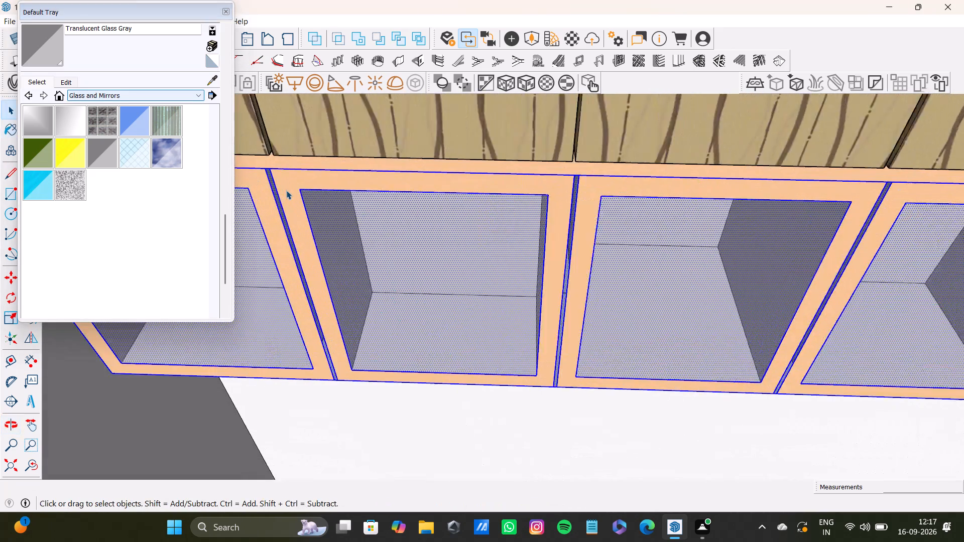
scroll(286, 190, "up", 5)
double_click(287, 194, "shift")
double_click(258, 204, "shift")
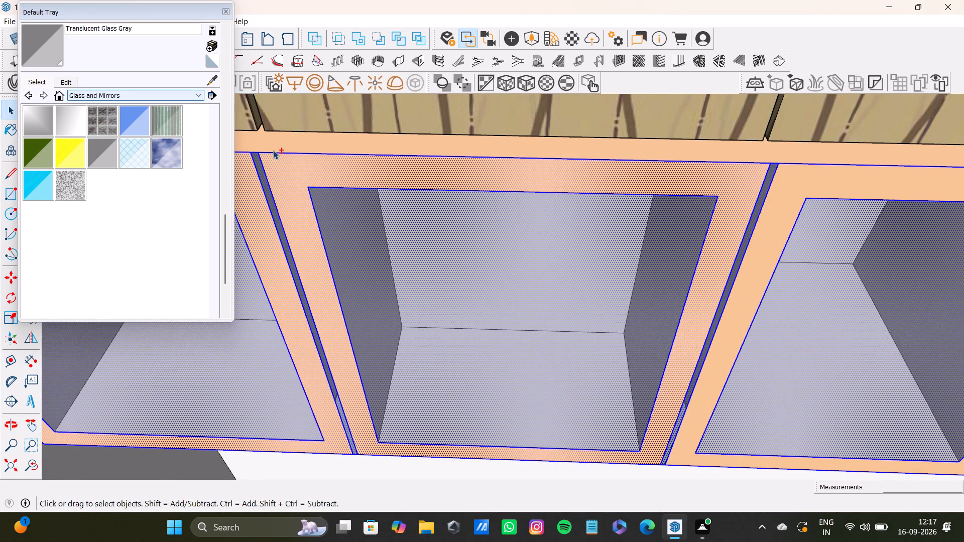
double_click(277, 147, "shift")
Add the third, fourth, fifth and sixth doors' frame faces to the selection.
scroll(312, 199, "down", 12, "shift")
middle_click_drag(469, 260, 473, 258, "shift")
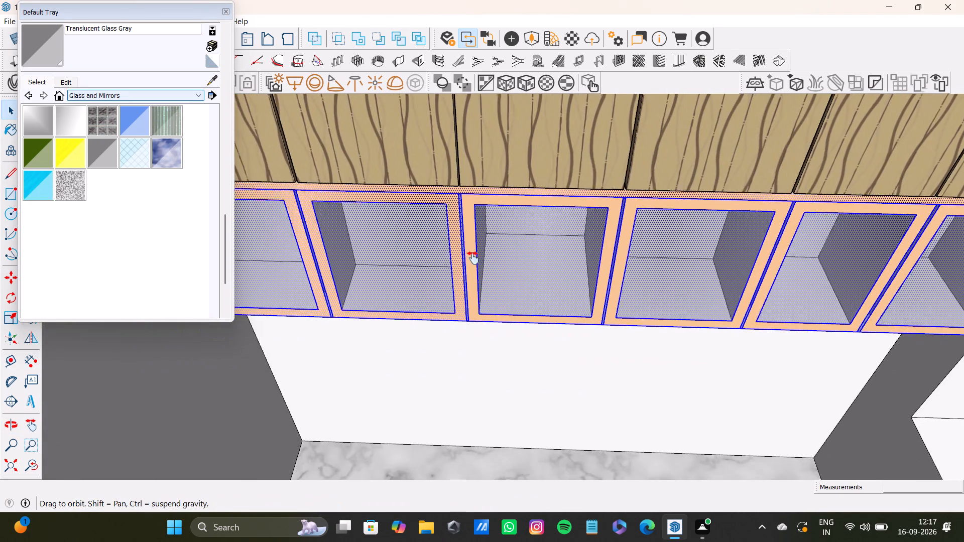
middle_click_drag(473, 258, 406, 293, "shift")
scroll(454, 268, "up", 7, "shift")
double_click(623, 224, "shift")
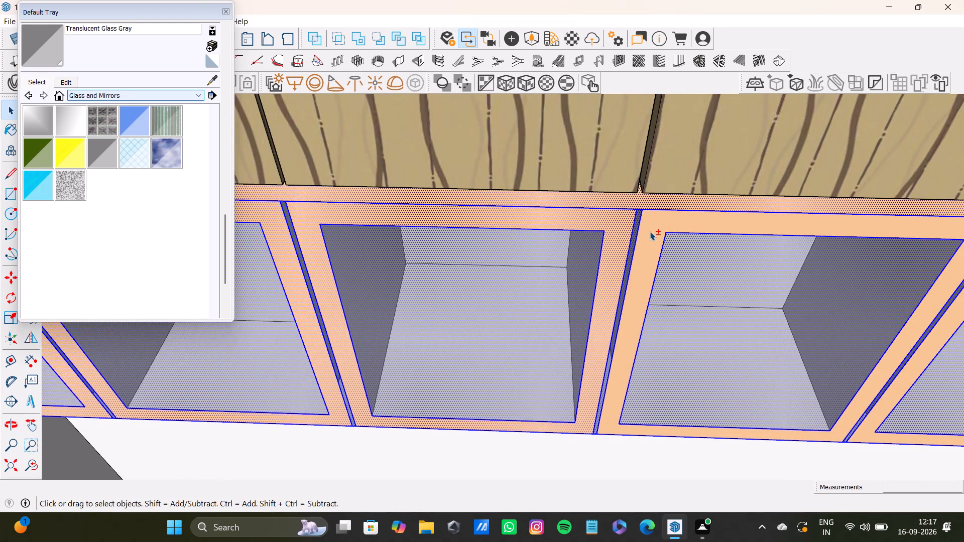
double_click(650, 231, "shift")
middle_click_drag(704, 256, 516, 247, "shift")
double_click(812, 237, "shift")
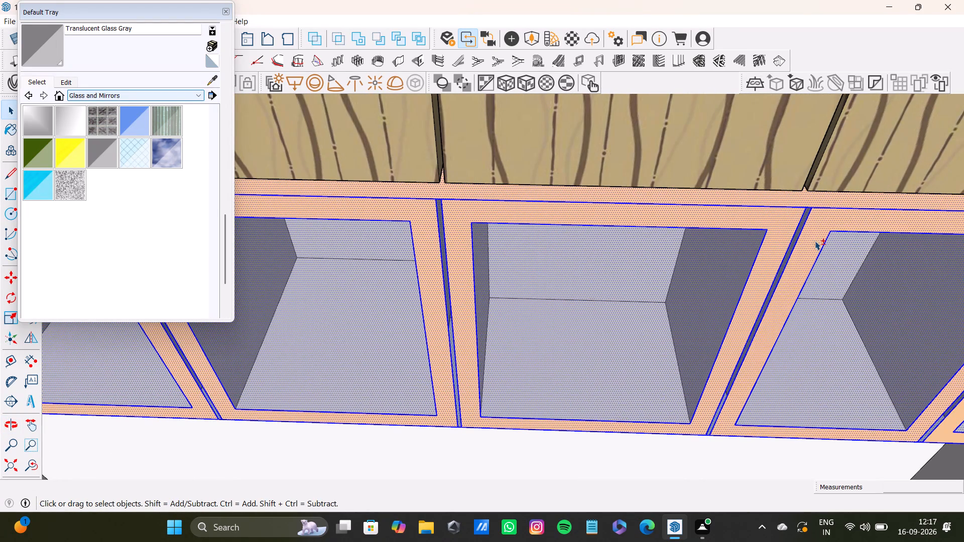
middle_click_drag(823, 232, 469, 204, "shift")
double_click(768, 213, "shift")
Switch the materials library from Glass and Mirrors to the Colors collection.
scroll(766, 222, "down", 2, "shift")
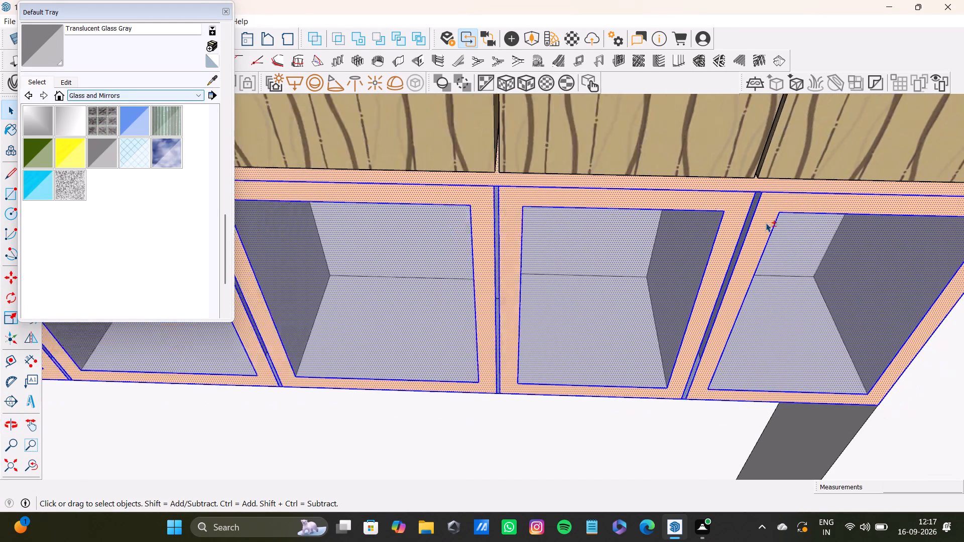
scroll(766, 223, "down", 2, "shift")
middle_click_drag(765, 229, 963, 246, "shift")
scroll(398, 343, "down", 5, "shift")
middle_click_drag(397, 338, 701, 320, "shift")
scroll(280, 269, "up", 4, "shift")
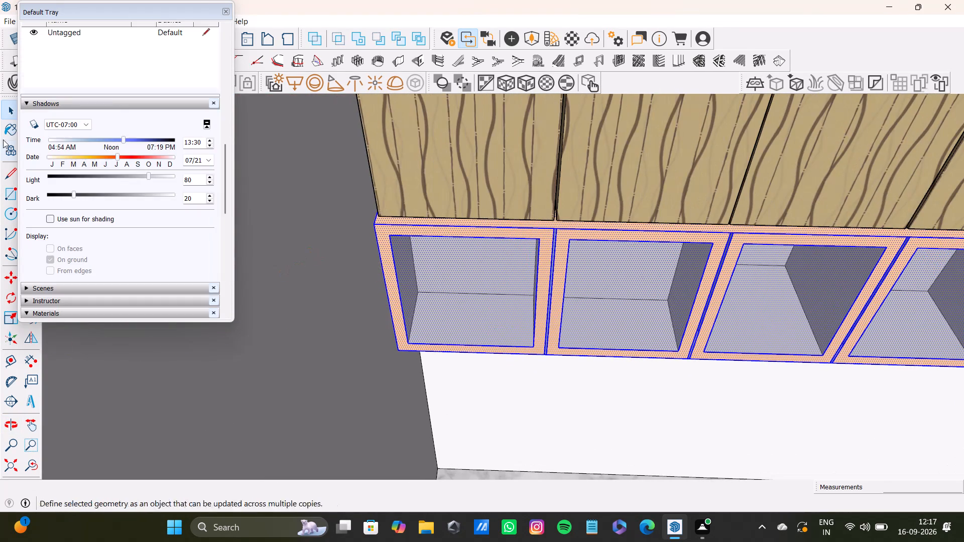
scroll(121, 250, "down", 12, "shift")
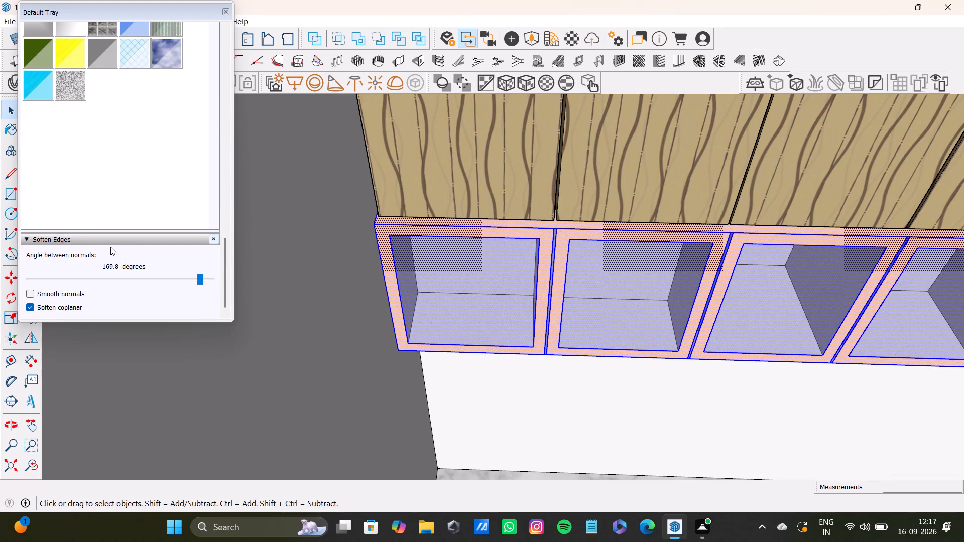
scroll(72, 181, "down", 11)
scroll(93, 211, "up", 4)
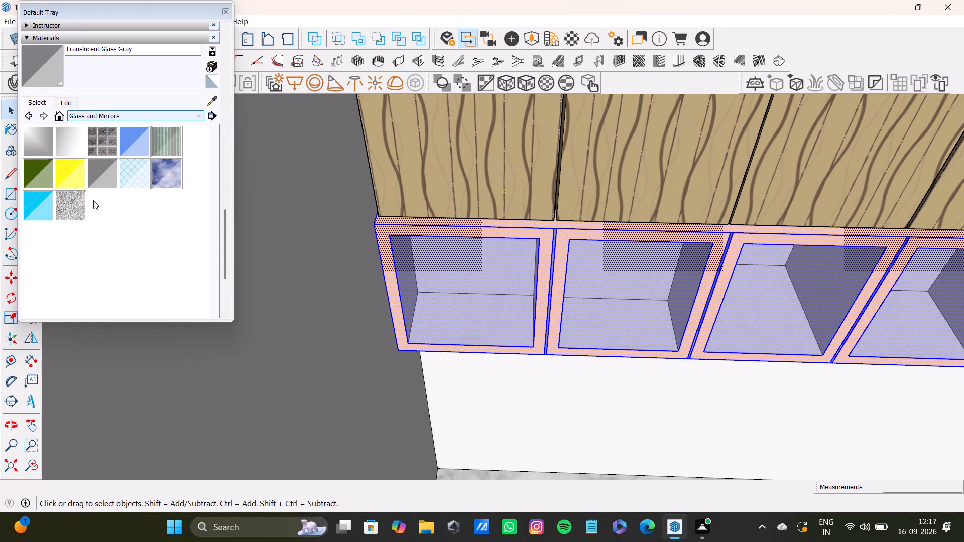
scroll(94, 196, "up", 1)
left_click(125, 149)
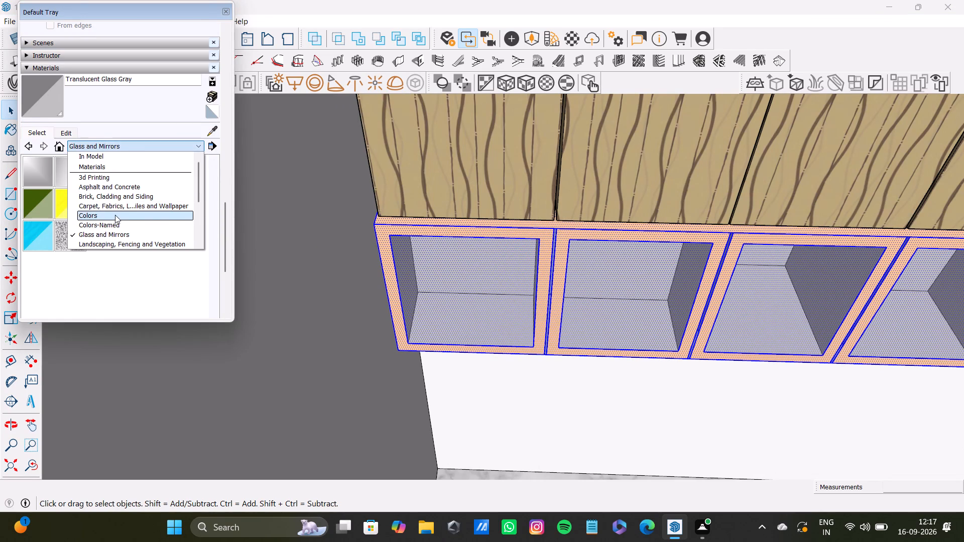
scroll(115, 215, "down", 1)
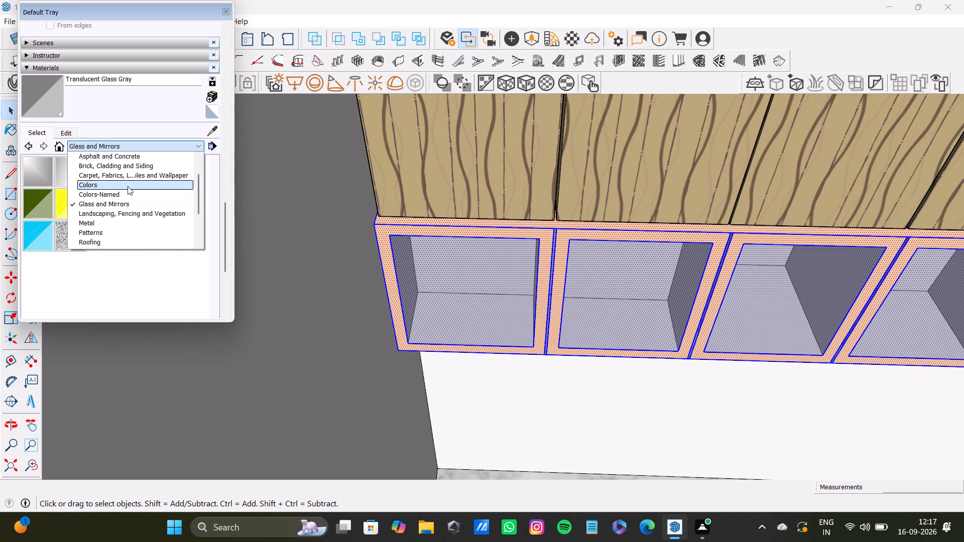
scroll(128, 186, "down", 3)
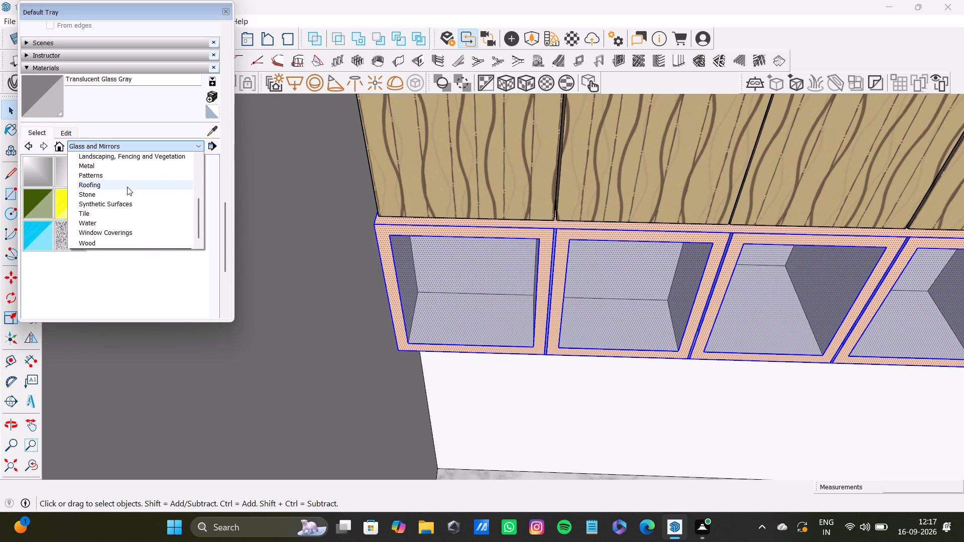
scroll(120, 204, "down", 3)
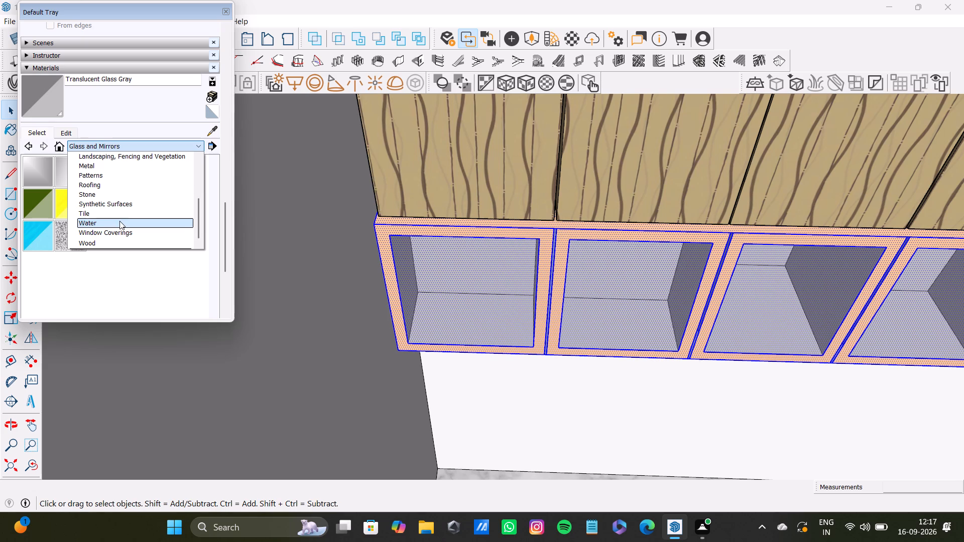
scroll(119, 219, "down", 4)
scroll(117, 224, "up", 4)
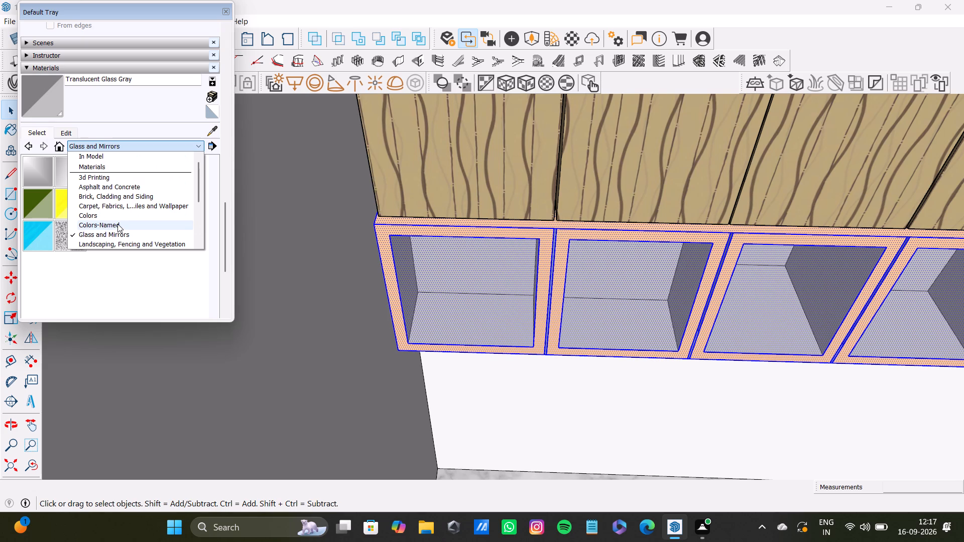
left_click(116, 217)
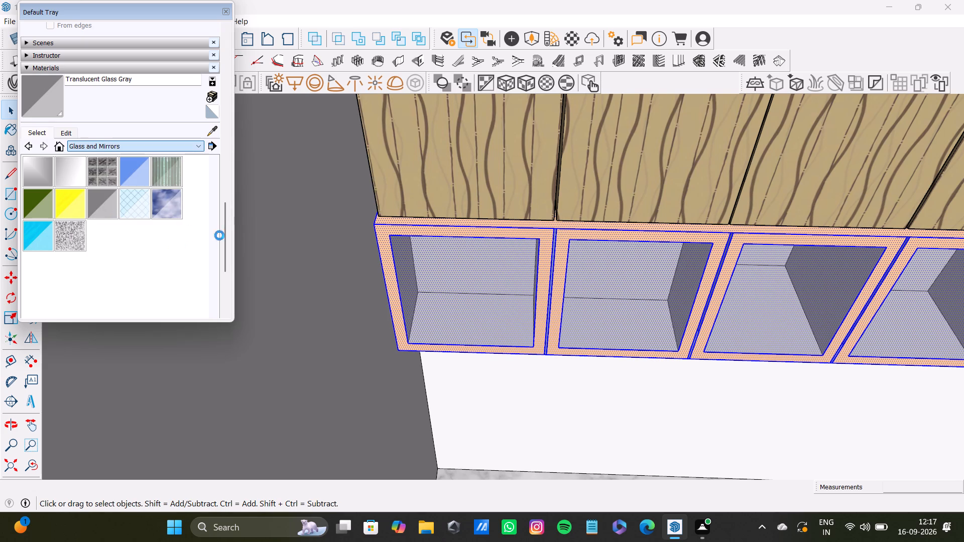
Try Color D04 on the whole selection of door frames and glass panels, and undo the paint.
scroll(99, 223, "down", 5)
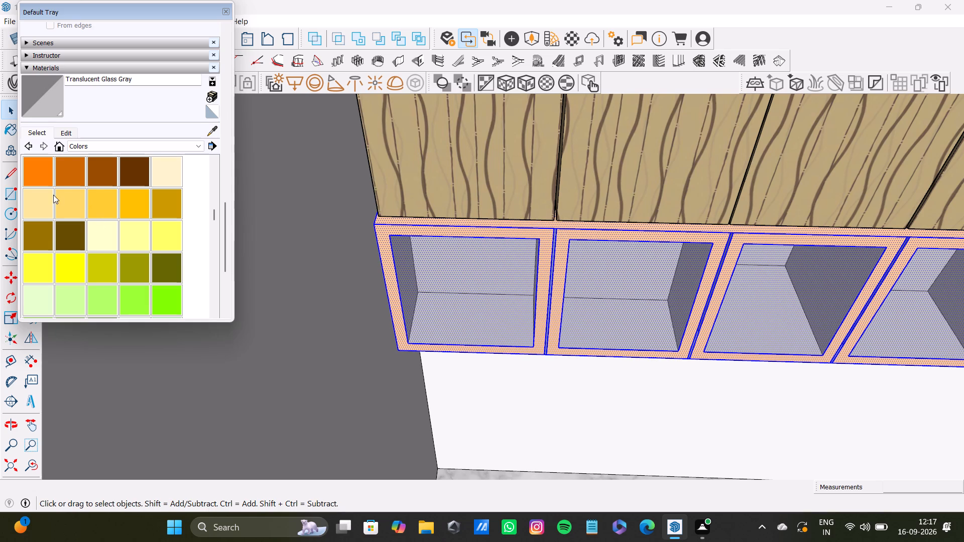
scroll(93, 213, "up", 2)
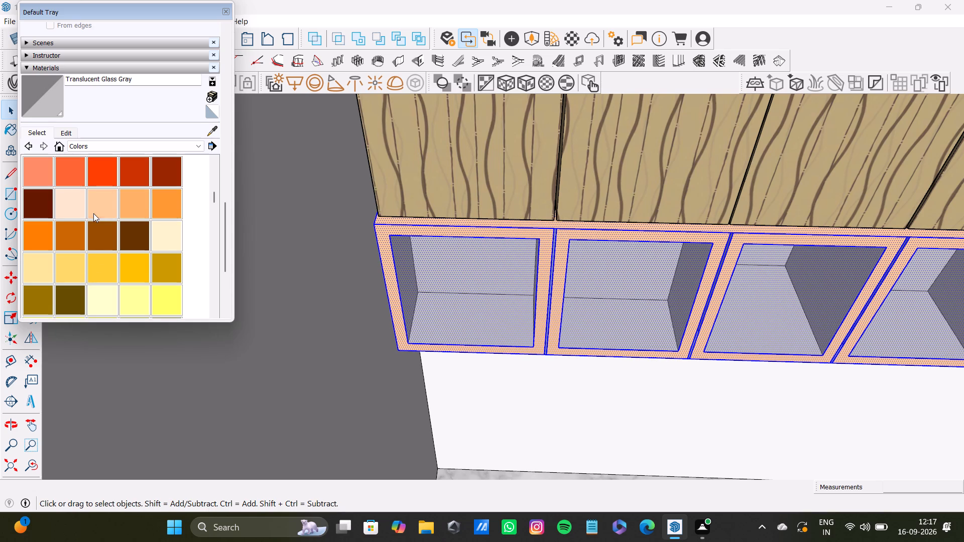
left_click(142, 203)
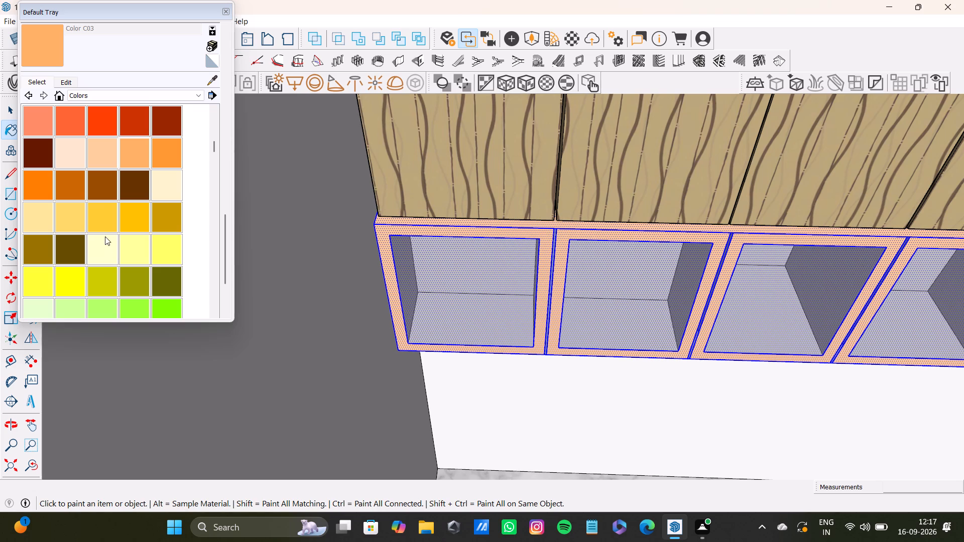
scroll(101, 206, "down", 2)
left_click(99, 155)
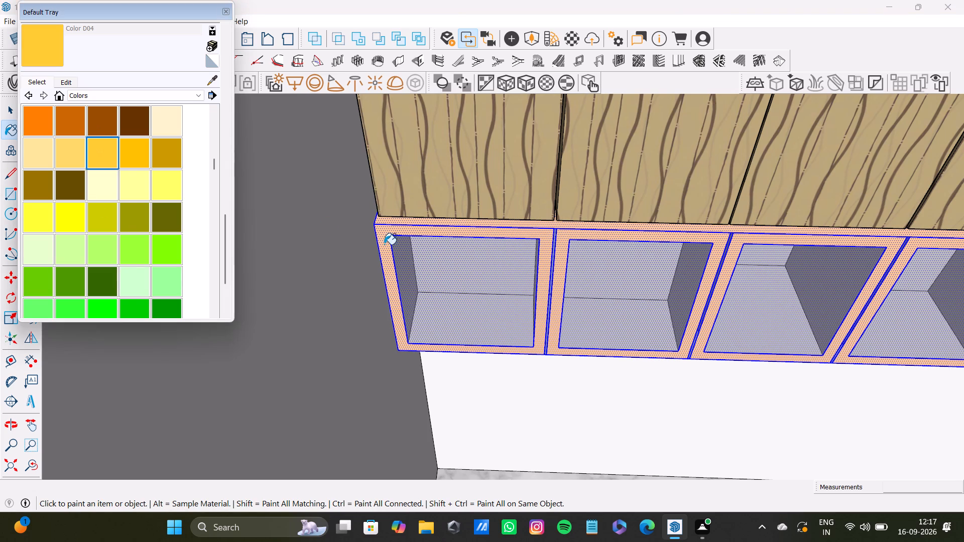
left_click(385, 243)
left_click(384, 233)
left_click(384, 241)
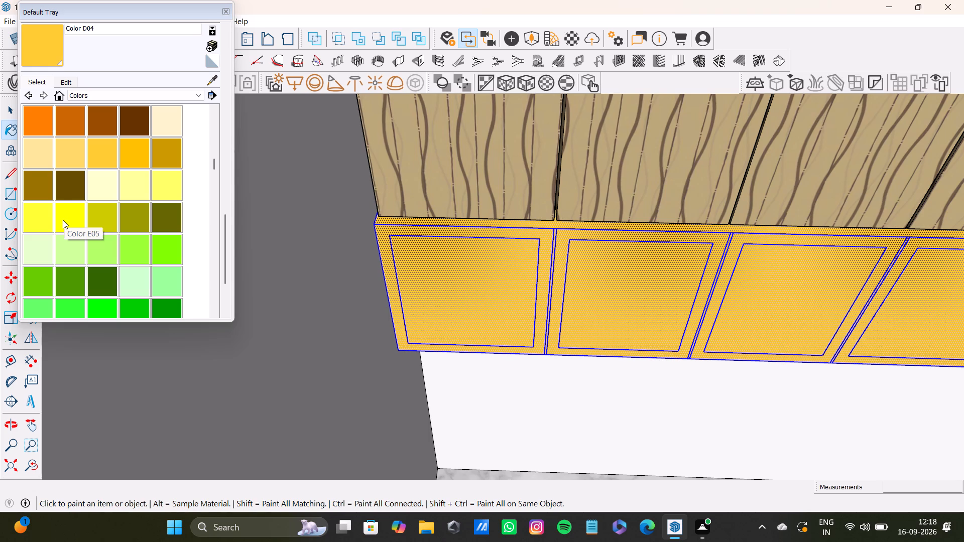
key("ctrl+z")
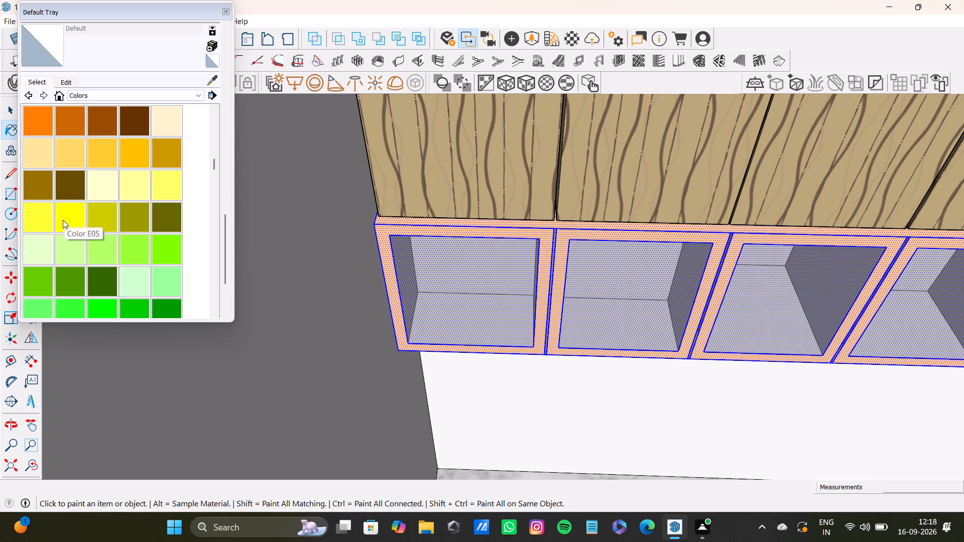
Clear the selection and select only the frame faces of the first, second and third doors, without their glass panels.
key("space")
left_click(435, 272)
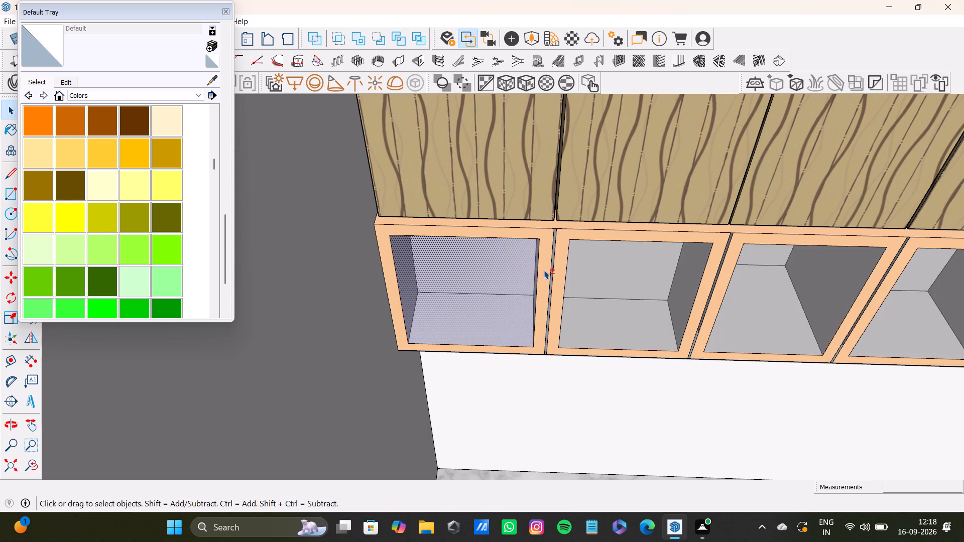
scroll(551, 276, "up", 12, "shift")
left_click(463, 268, "shift")
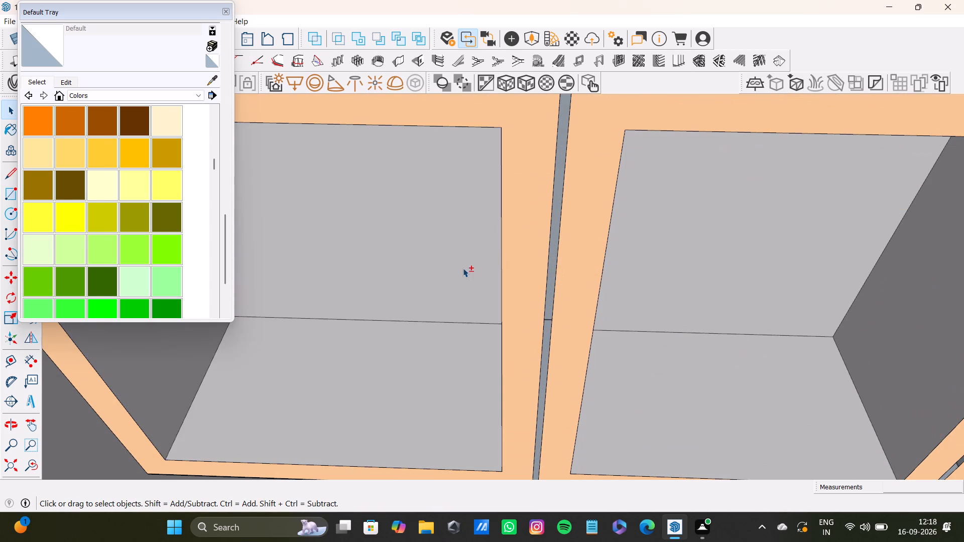
scroll(550, 258, "down", 6, "shift")
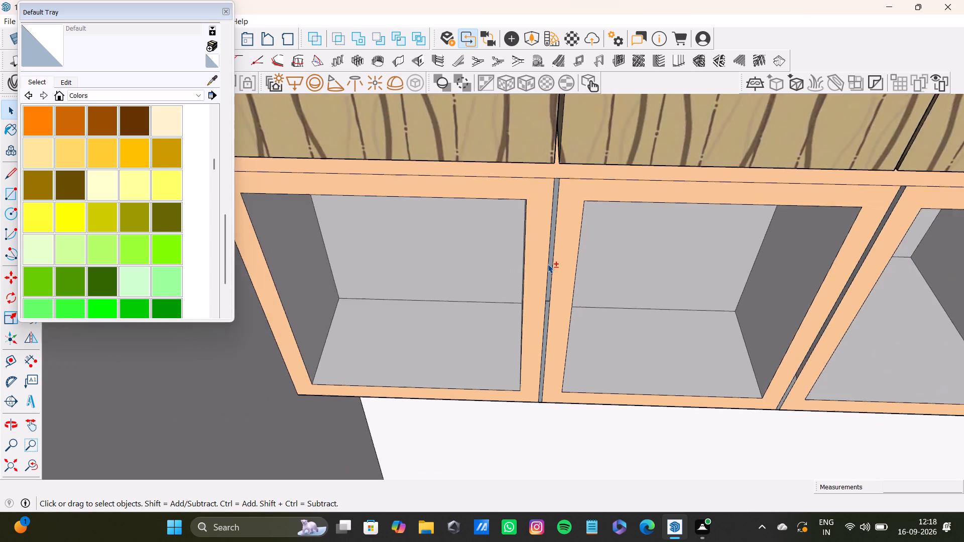
scroll(548, 264, "down", 4, "shift")
middle_click_drag(554, 260, 370, 258, "shift")
scroll(583, 230, "up", 7, "shift")
scroll(534, 265, "down", 5, "shift")
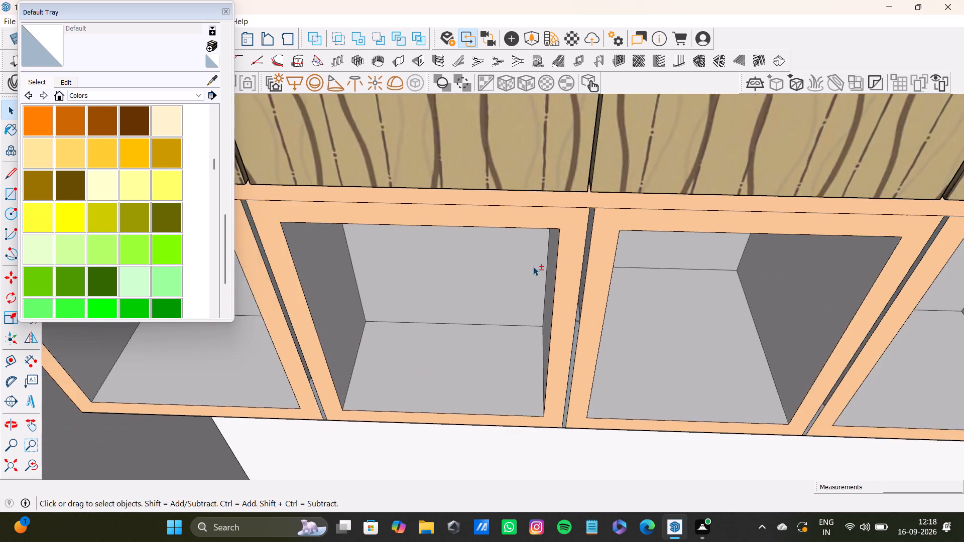
scroll(533, 266, "down", 4, "shift")
double_click(371, 237)
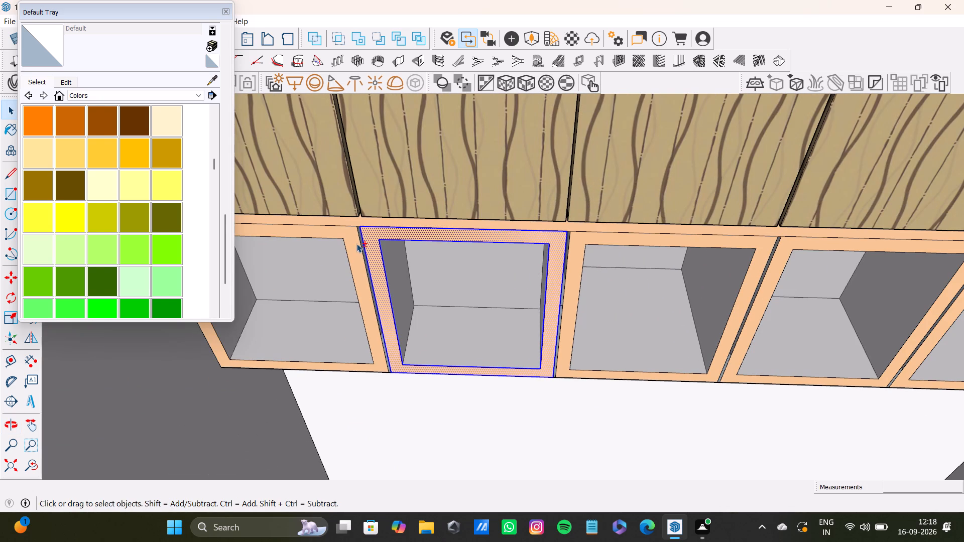
double_click(356, 243, "shift")
double_click(576, 255, "shift")
Add the fourth, fifth and sixth doors' frame faces and the ledge face above the doors to the selection.
middle_click_drag(631, 259, 428, 260, "shift")
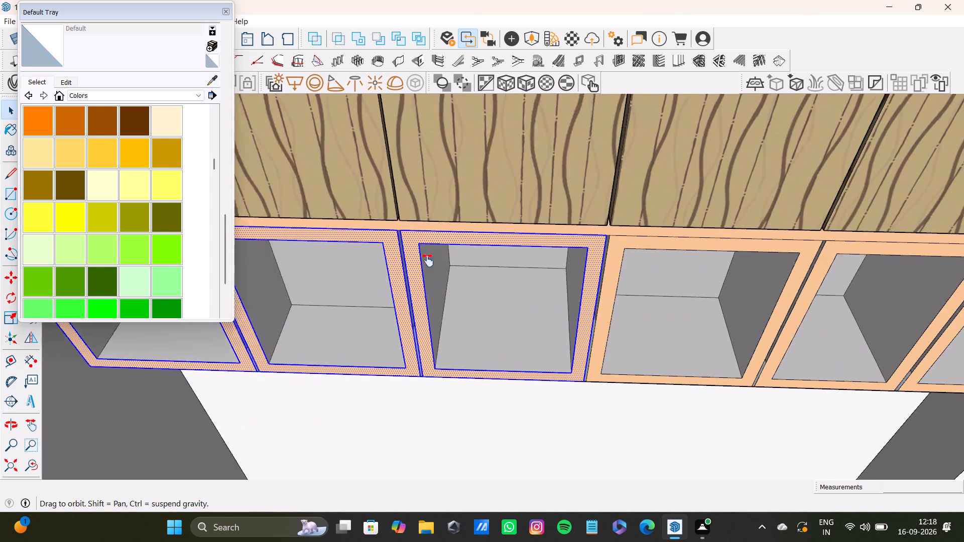
middle_click_drag(428, 260, 417, 261, "shift")
double_click(558, 249, "shift")
middle_click_drag(664, 258, 408, 256, "shift")
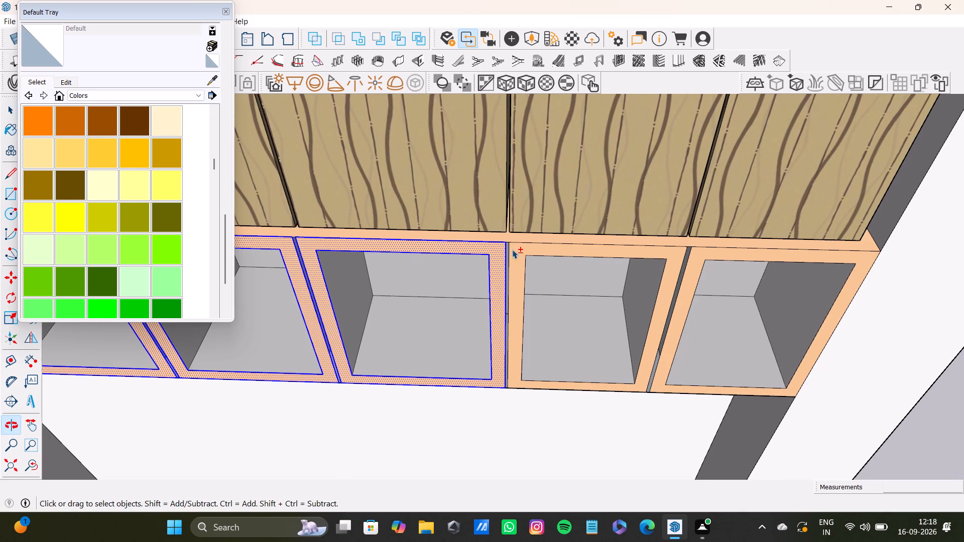
double_click(522, 256, "shift")
double_click(699, 259, "shift")
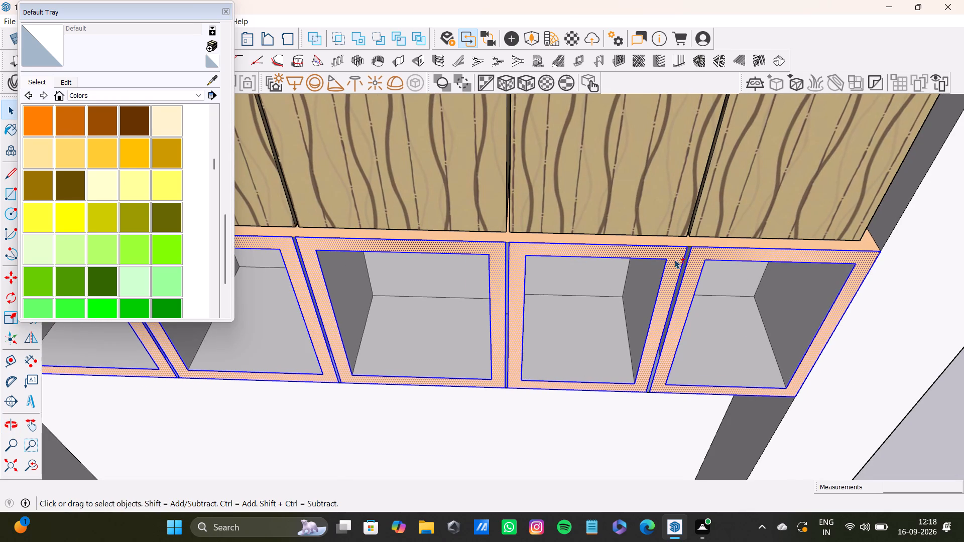
middle_click_drag(655, 258, 638, 316, "shift")
scroll(635, 308, "up", 10, "shift")
left_click(687, 293, "shift")
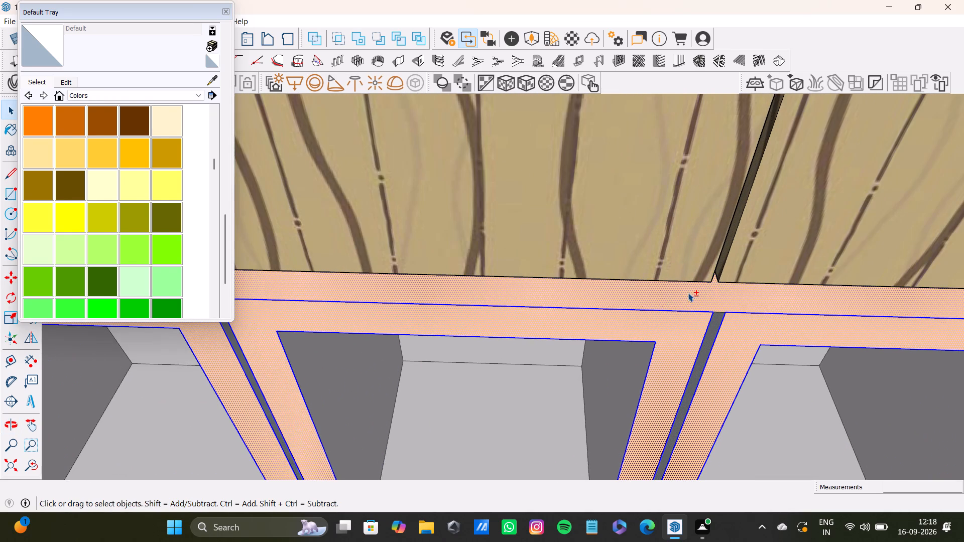
Add the underside face below the row of framed doors to the selection.
scroll(524, 338, "down", 8, "shift")
middle_click_drag(510, 345, 515, 122, "shift")
scroll(509, 227, "down", 4, "shift")
middle_click_drag(484, 302, 501, 293, "shift")
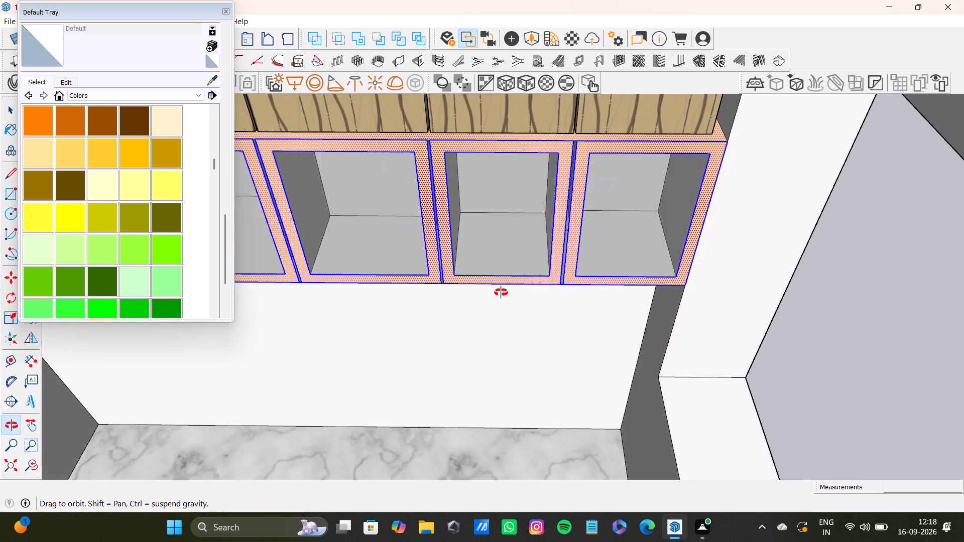
middle_click_drag(501, 293, 532, 63, "shift")
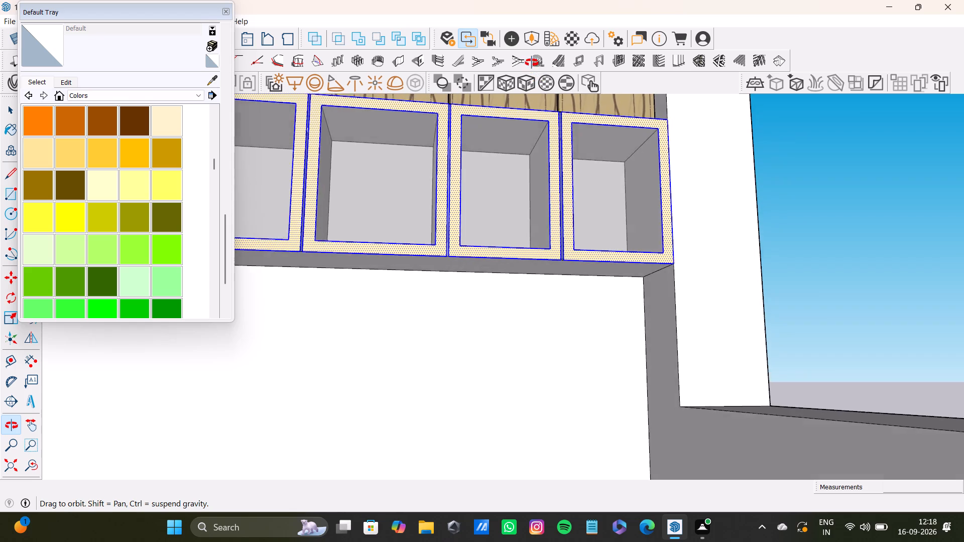
middle_click_drag(532, 63, 528, 65, "shift")
scroll(480, 282, "up", 6)
middle_click_drag(464, 255, 492, 298, "shift")
middle_click_drag(492, 304, 492, 257)
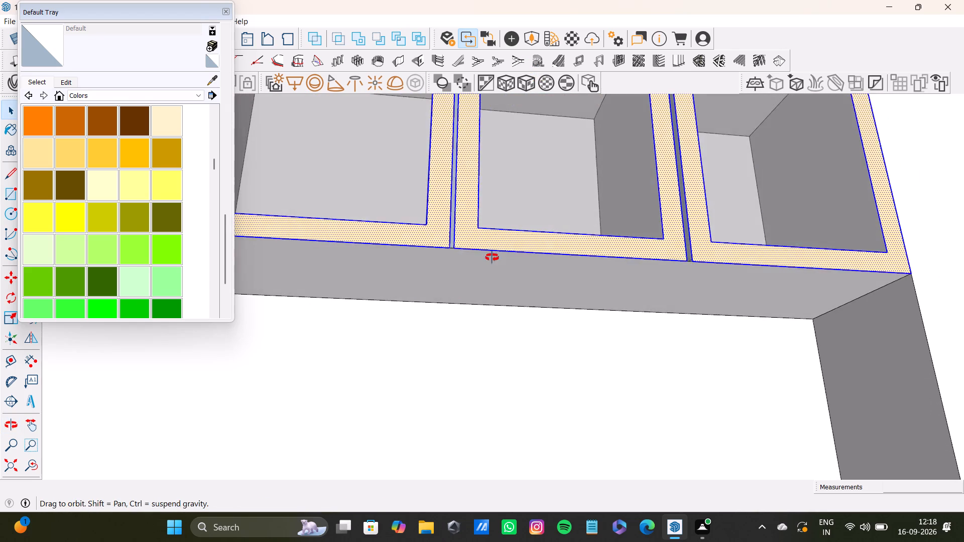
middle_click_drag(492, 257, 491, 242)
double_click(496, 277, "shift")
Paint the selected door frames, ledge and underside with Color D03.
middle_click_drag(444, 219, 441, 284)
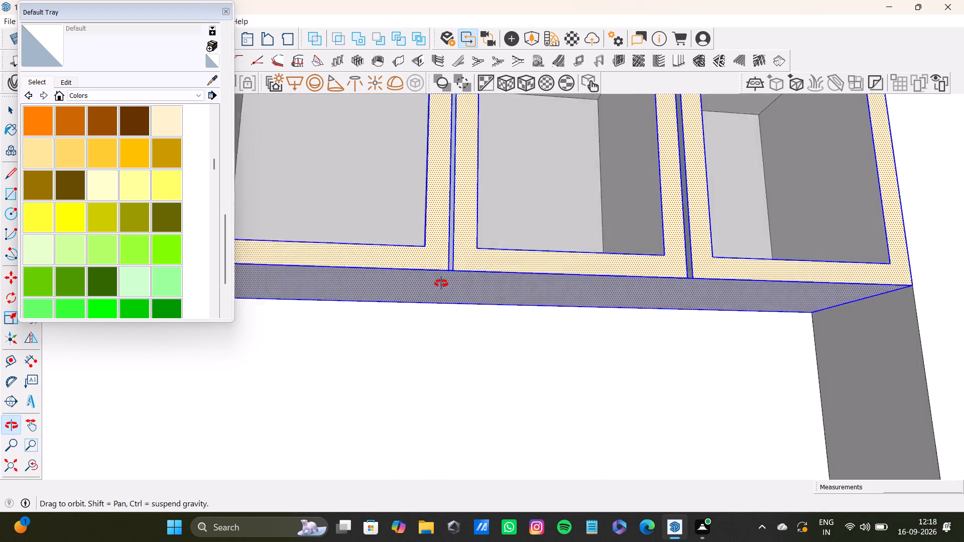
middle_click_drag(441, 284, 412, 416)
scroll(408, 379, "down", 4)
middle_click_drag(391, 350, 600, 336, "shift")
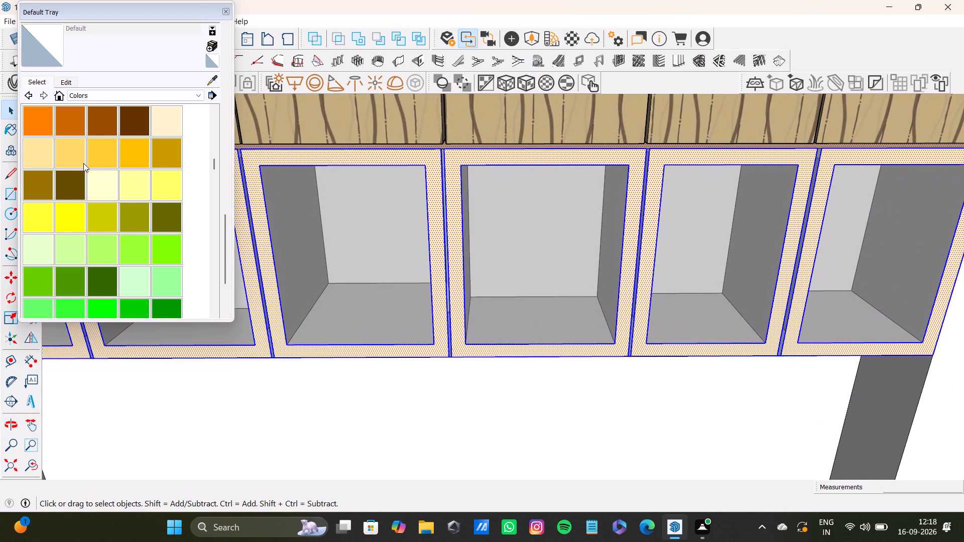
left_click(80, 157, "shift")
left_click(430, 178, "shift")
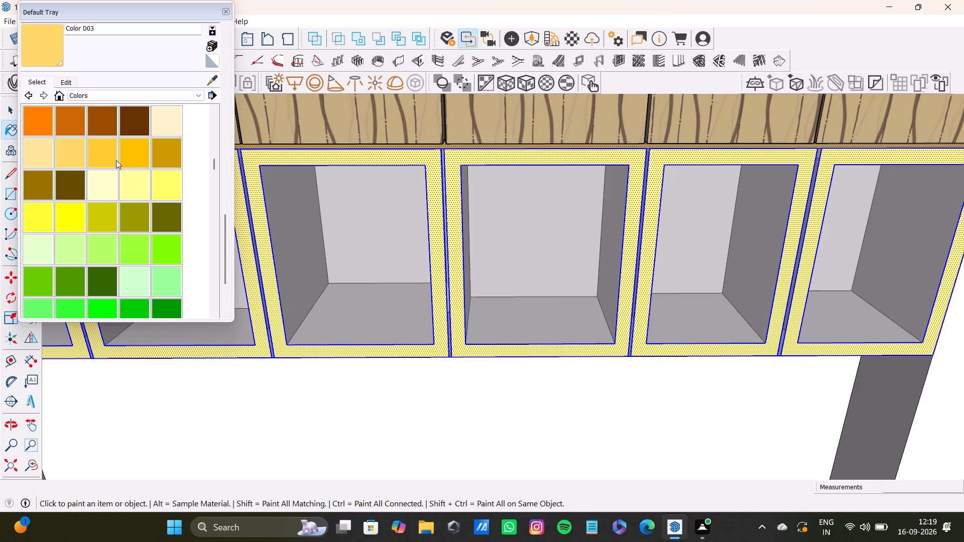
Repaint the selected door frames, ledge and underside with the light grey Color M02.
scroll(103, 201, "down", 3)
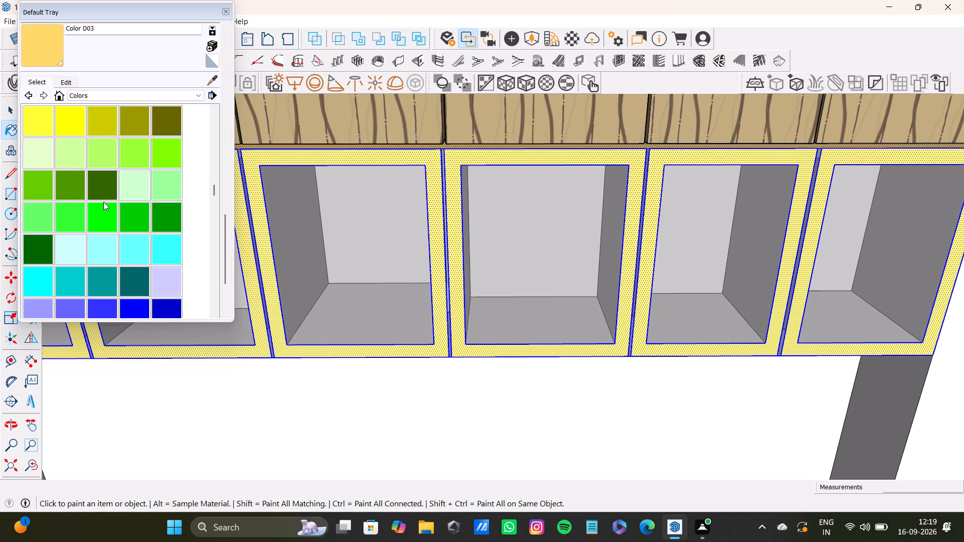
scroll(103, 202, "down", 9)
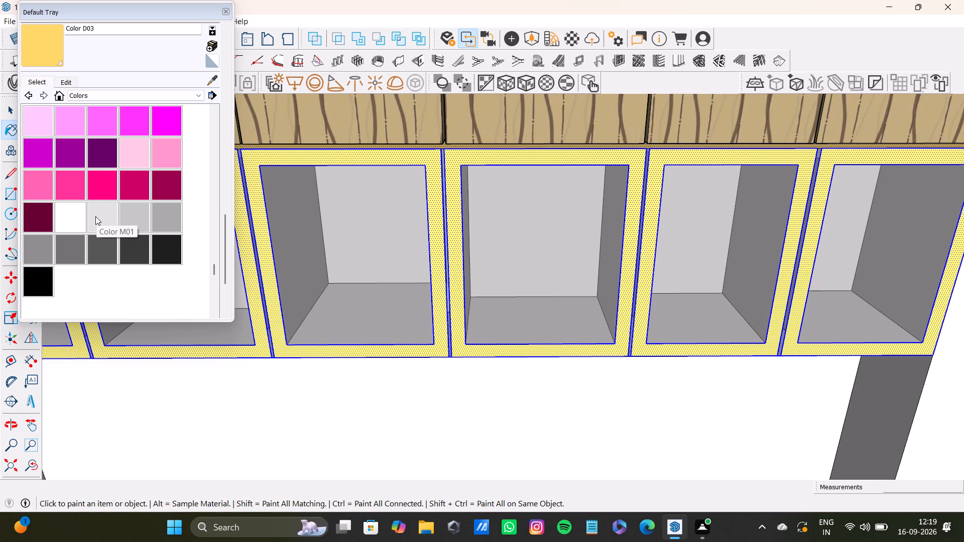
left_click(142, 218)
left_click(256, 160)
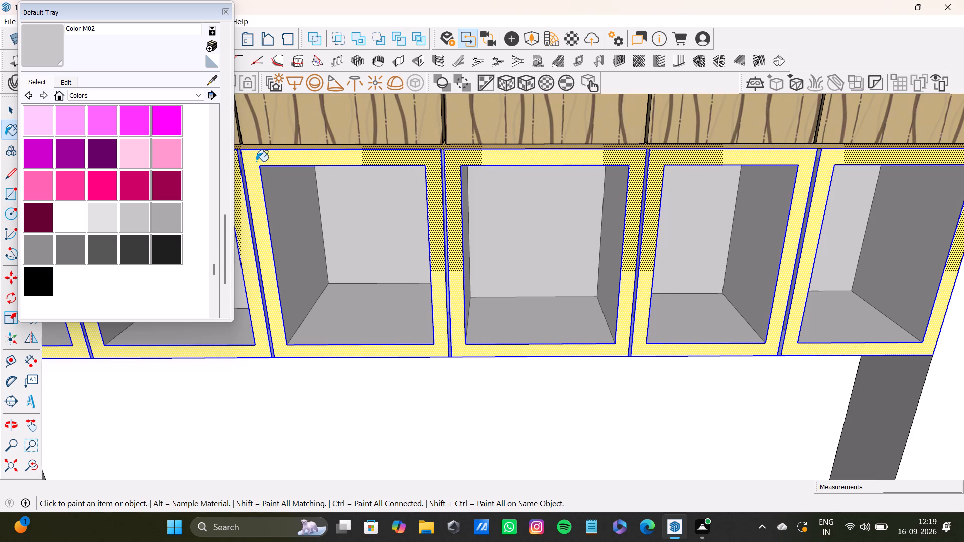
Paint the selected door frames, ledge and underside with Color M02.
left_click(264, 162)
left_click(285, 161)
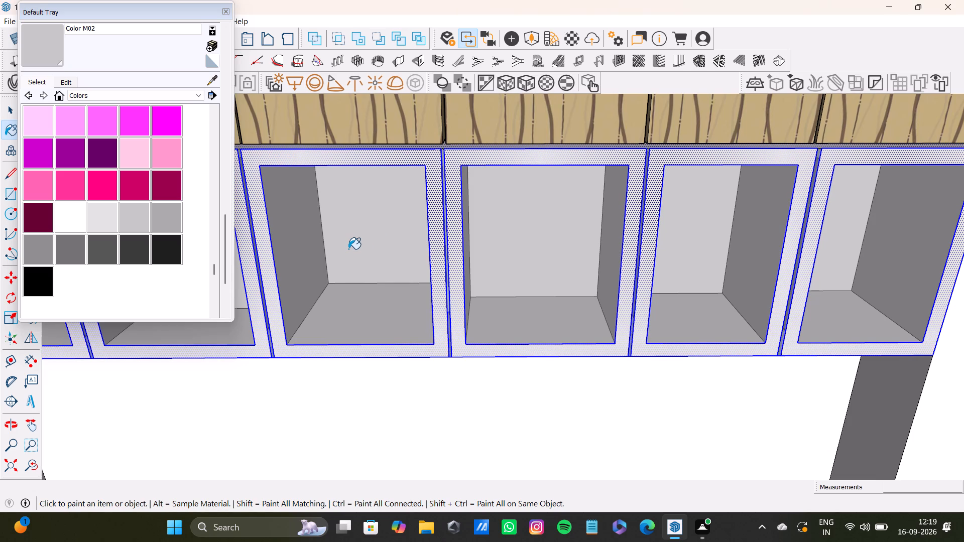
left_click(228, 14)
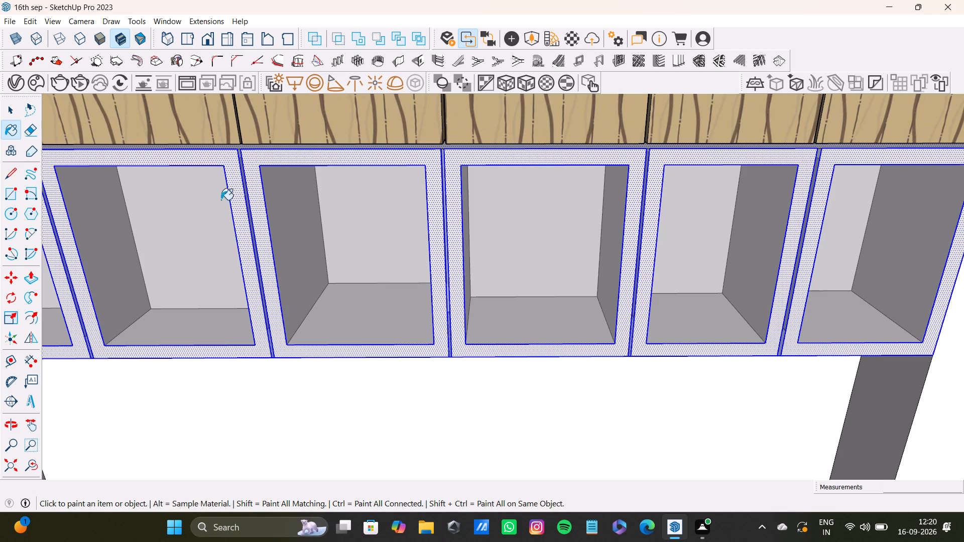
Select the top and front faces of the four unpainted upper cabinets on the wall opposite the striped ones.
scroll(221, 378, "down", 20)
scroll(221, 378, "down", 3)
scroll(213, 334, "down", 15)
middle_click_drag(399, 333, 444, 252, "shift")
middle_click_drag(431, 258, 527, 383)
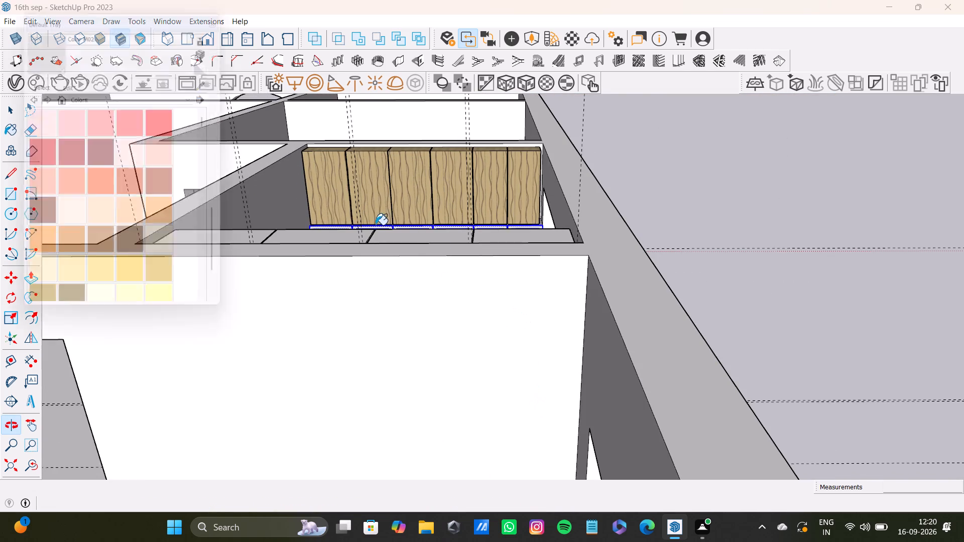
left_click(229, 11)
middle_click_drag(215, 194, 445, 278)
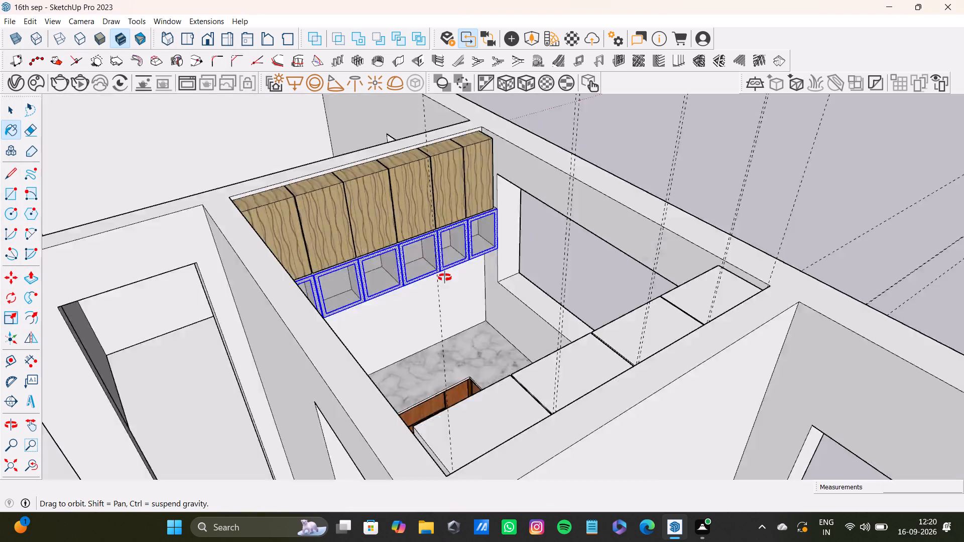
middle_click_drag(445, 278, 731, 330)
middle_click_drag(751, 243, 598, 312, "shift")
middle_click_drag(593, 320, 575, 331)
middle_click_drag(627, 257, 603, 253, "shift")
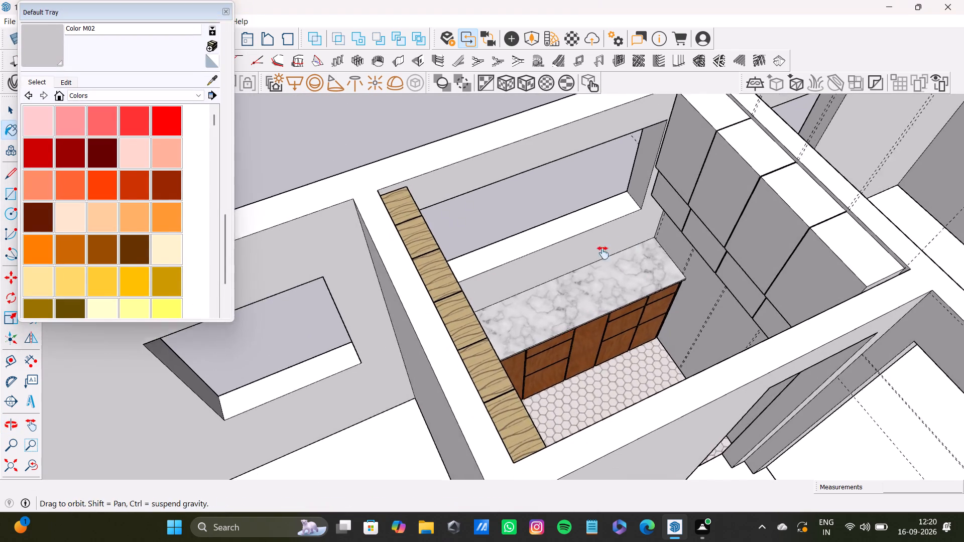
middle_click_drag(603, 253, 443, 316, "shift")
key("space")
left_click(333, 132)
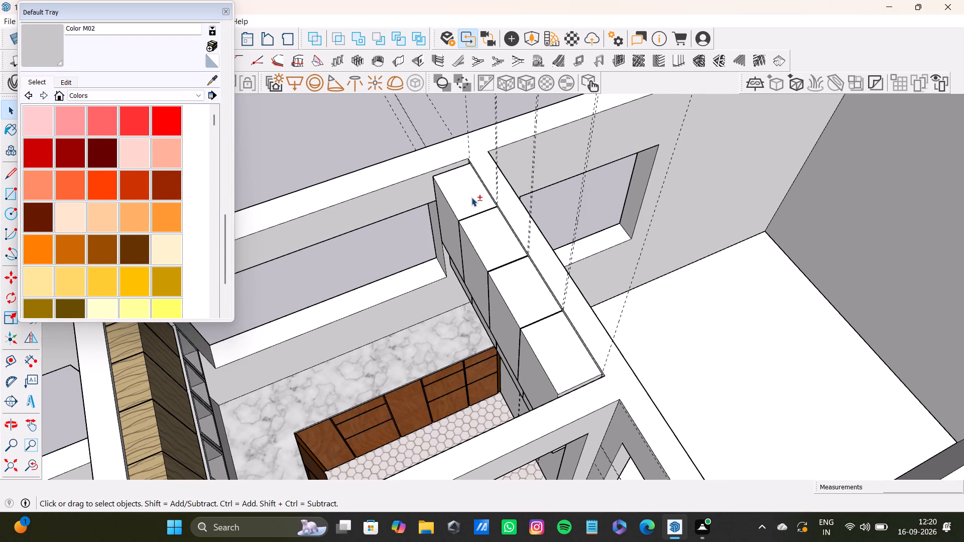
double_click(471, 197, "shift")
double_click(499, 236, "shift")
double_click(447, 219, "shift")
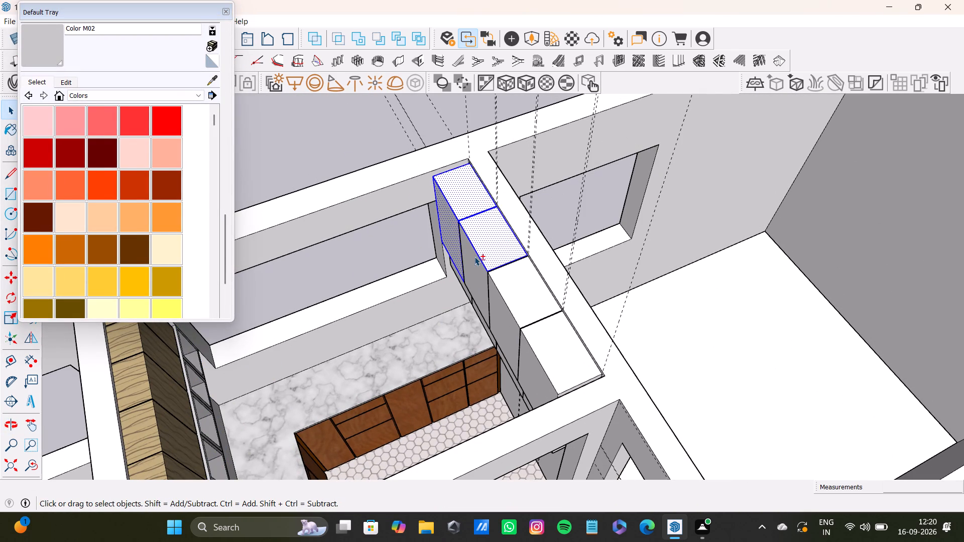
double_click(474, 256, "shift")
double_click(513, 276, "shift")
double_click(505, 314, "shift")
double_click(549, 339, "shift")
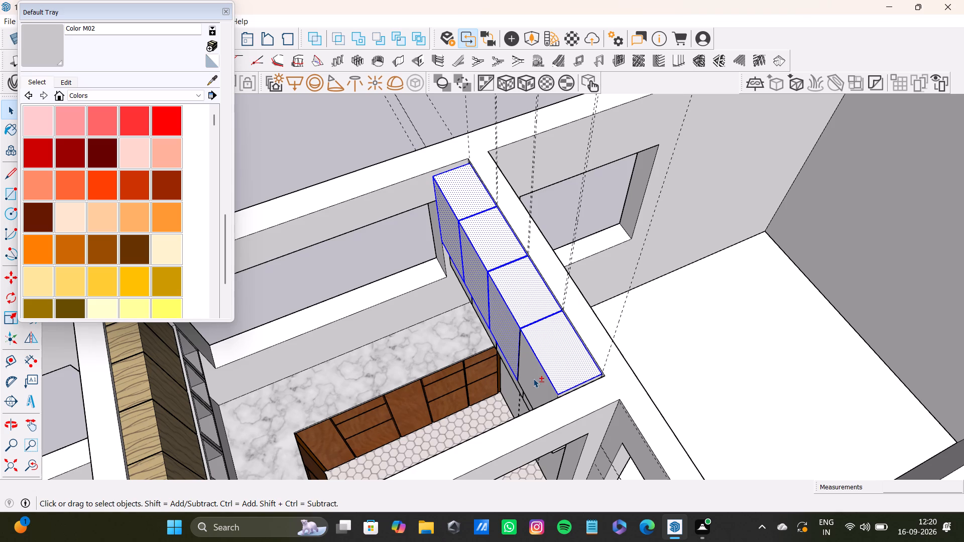
left_click(533, 380, "shift")
left_click(534, 380, "shift")
Add the narrow gap faces between the four unpainted upper cabinets to the selection.
scroll(528, 338, "up", 16, "shift")
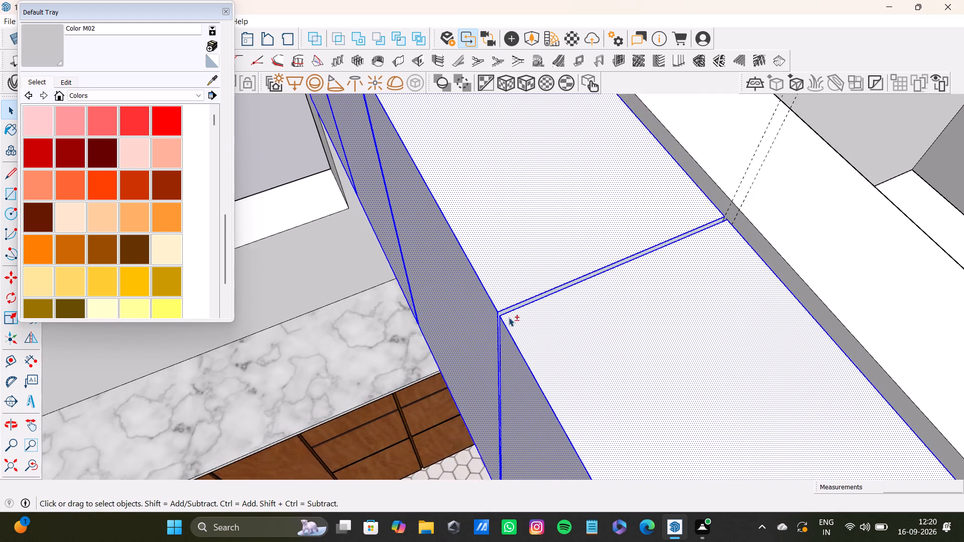
scroll(509, 317, "up", 13, "shift")
double_click(499, 308, "shift")
scroll(499, 308, "down", 10, "shift")
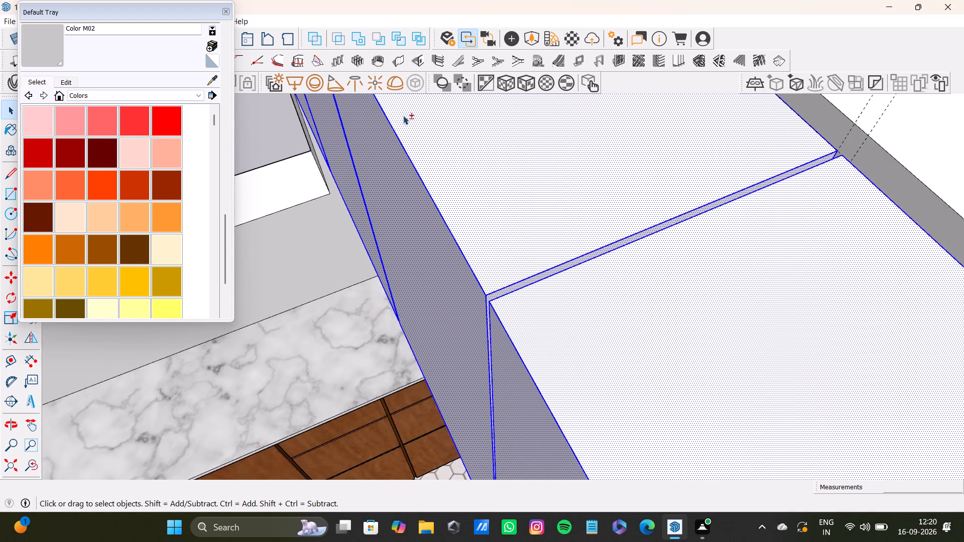
scroll(403, 115, "down", 6, "shift")
middle_click_drag(381, 148, 556, 372, "shift")
scroll(537, 250, "up", 15, "shift")
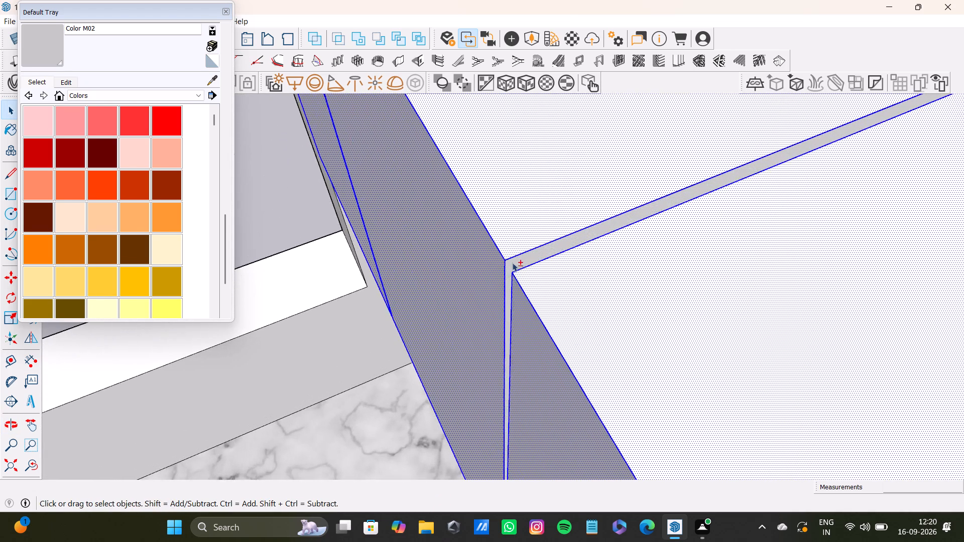
scroll(512, 262, "up", 4, "shift")
double_click(513, 261, "shift")
scroll(508, 256, "down", 12, "shift")
middle_click_drag(435, 192, 442, 279, "shift")
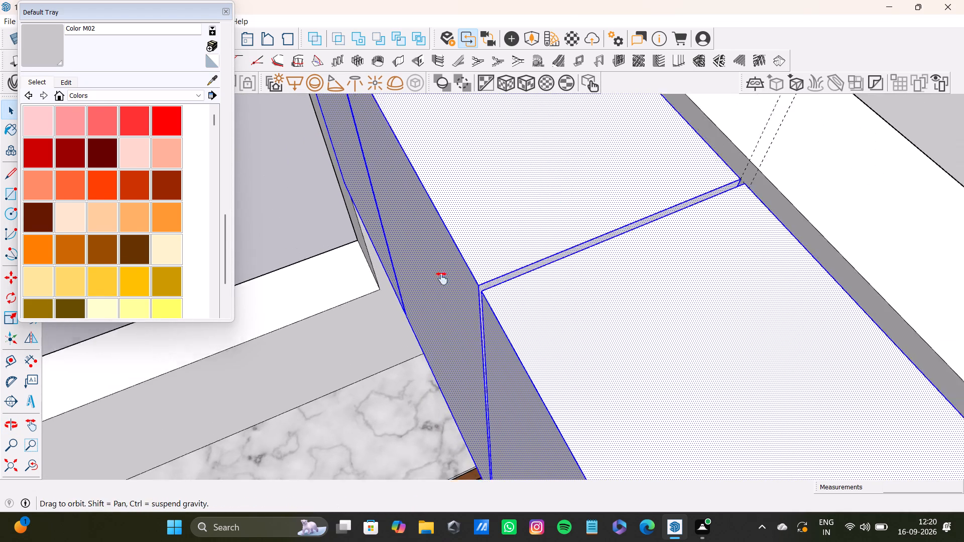
middle_click_drag(442, 279, 498, 393, "shift")
scroll(410, 139, "up", 16, "shift")
double_click(363, 141, "shift")
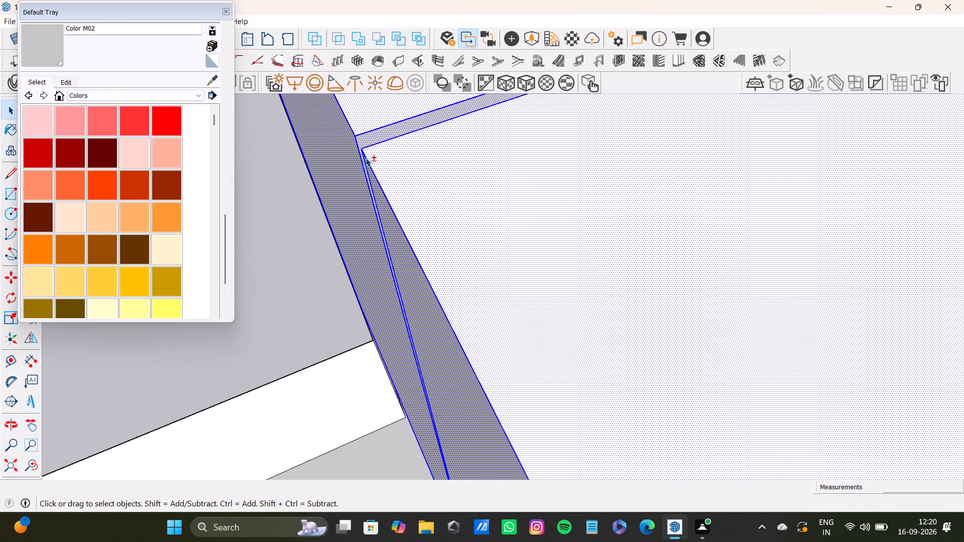
Add the exposed end face of the cabinet row on the window side to the selection.
scroll(366, 162, "down", 20, "shift")
scroll(366, 162, "down", 2, "shift")
middle_click_drag(360, 182, 466, 367)
scroll(404, 235, "up", 2)
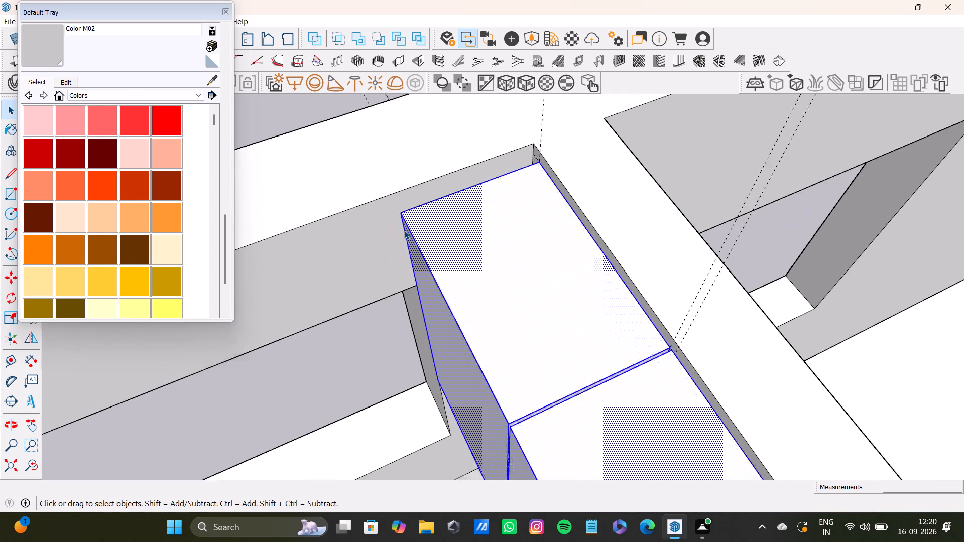
scroll(404, 230, "up", 6)
middle_click_drag(403, 224, 725, 247)
scroll(541, 254, "up", 4, "shift")
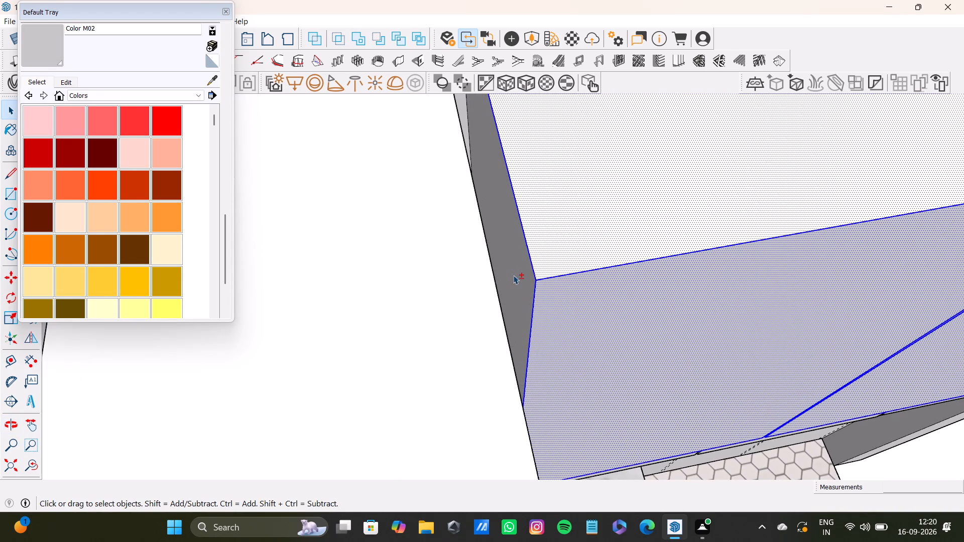
double_click(516, 275, "shift")
Add the still unselected gap strips between the four upper cabinets to the selection.
scroll(525, 269, "down", 13, "shift")
middle_click_drag(602, 219, 389, 280, "shift")
scroll(640, 257, "up", 2, "shift")
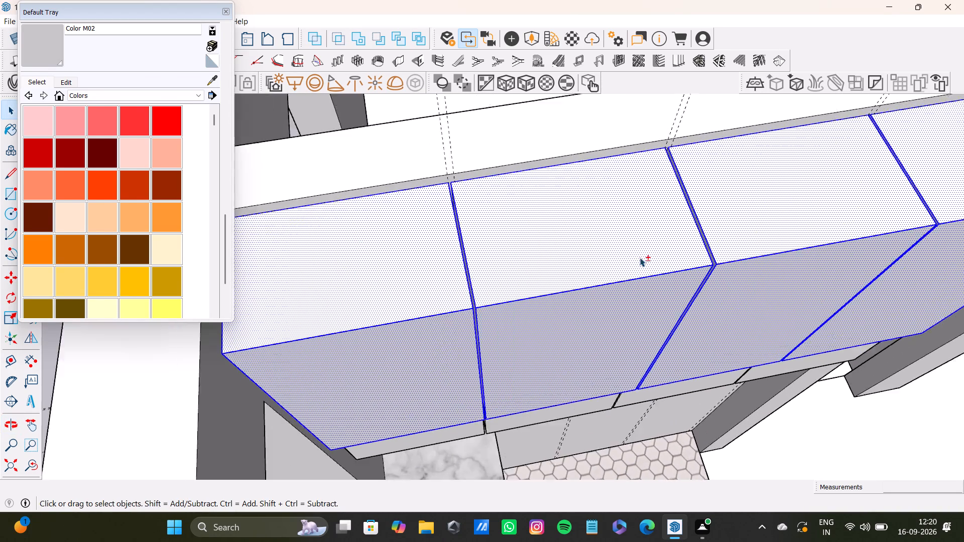
scroll(640, 257, "up", 5, "shift")
middle_click_drag(407, 327, 575, 268)
scroll(497, 382, "up", 13)
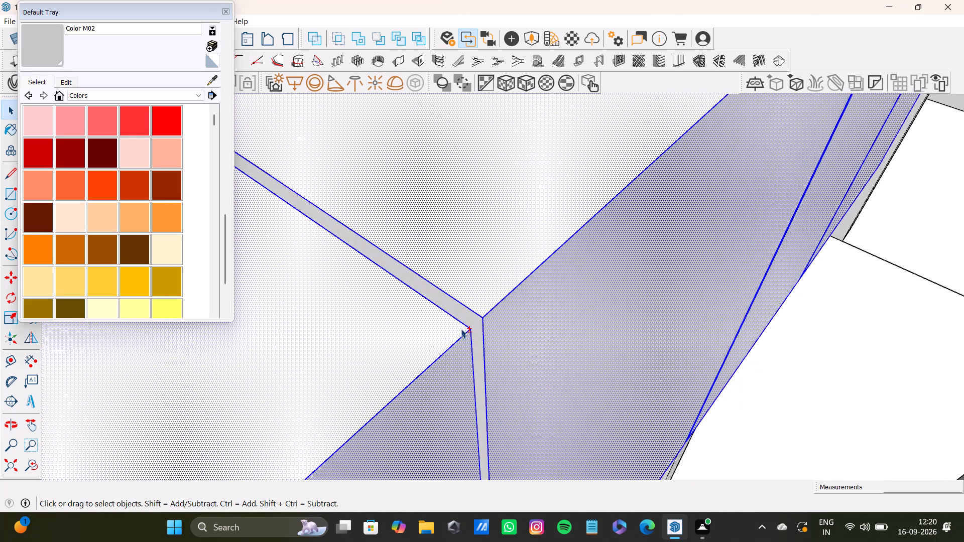
scroll(461, 329, "up", 2)
left_click(479, 317, "shift")
scroll(486, 310, "down", 8, "shift")
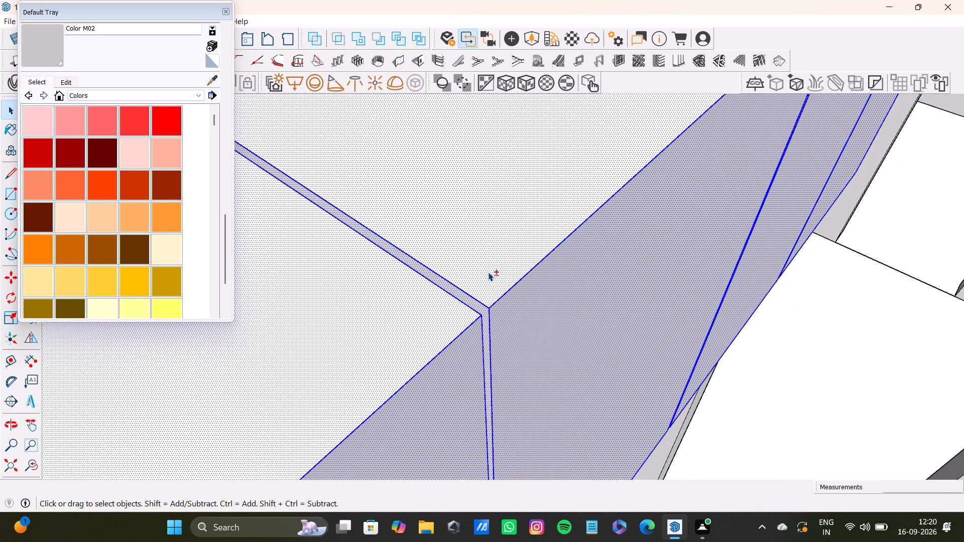
middle_click_drag(524, 214, 322, 410, "shift")
middle_click_drag(645, 134, 360, 440, "shift")
scroll(395, 386, "up", 4, "shift")
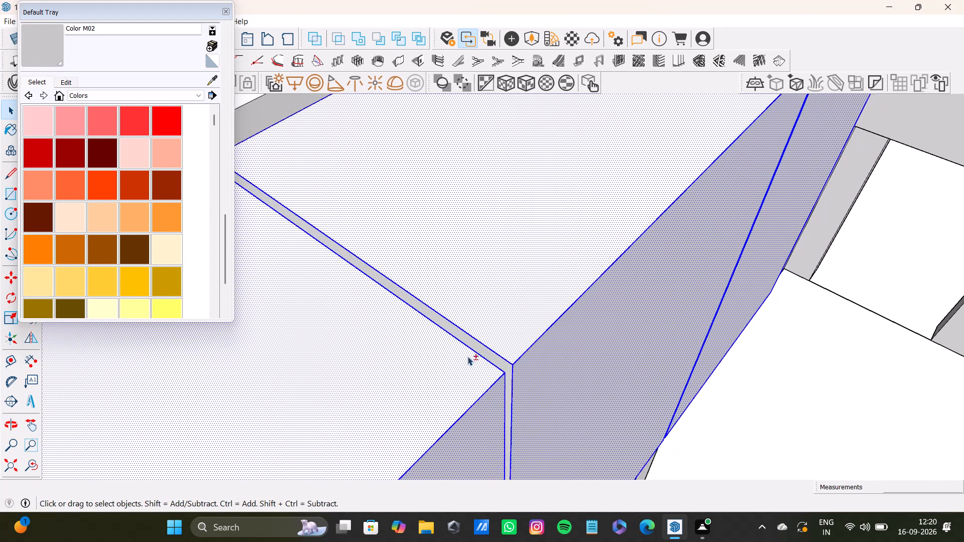
scroll(467, 356, "up", 8, "shift")
left_click(518, 371, "shift")
scroll(520, 366, "down", 10, "shift")
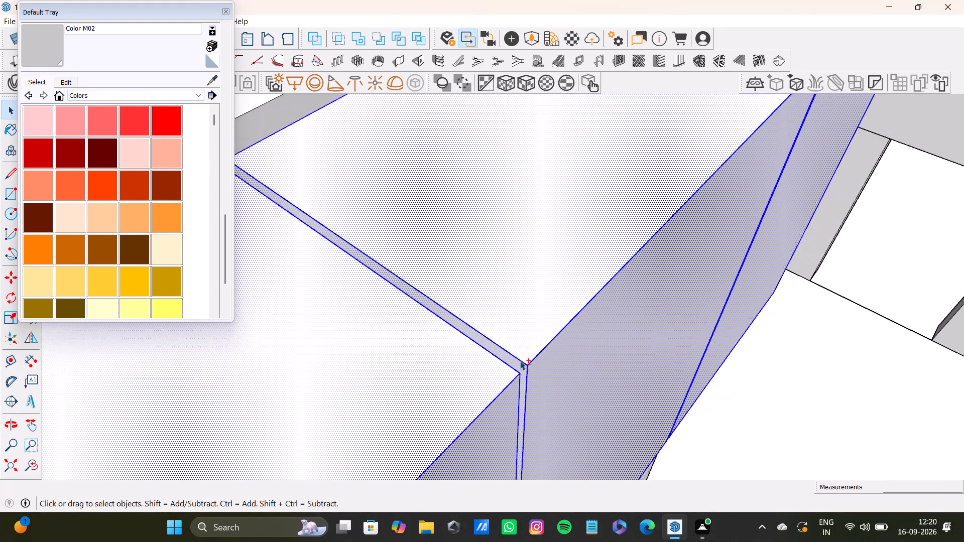
scroll(520, 361, "down", 6, "shift")
middle_click_drag(676, 232, 452, 422, "shift")
scroll(452, 344, "up", 15, "shift")
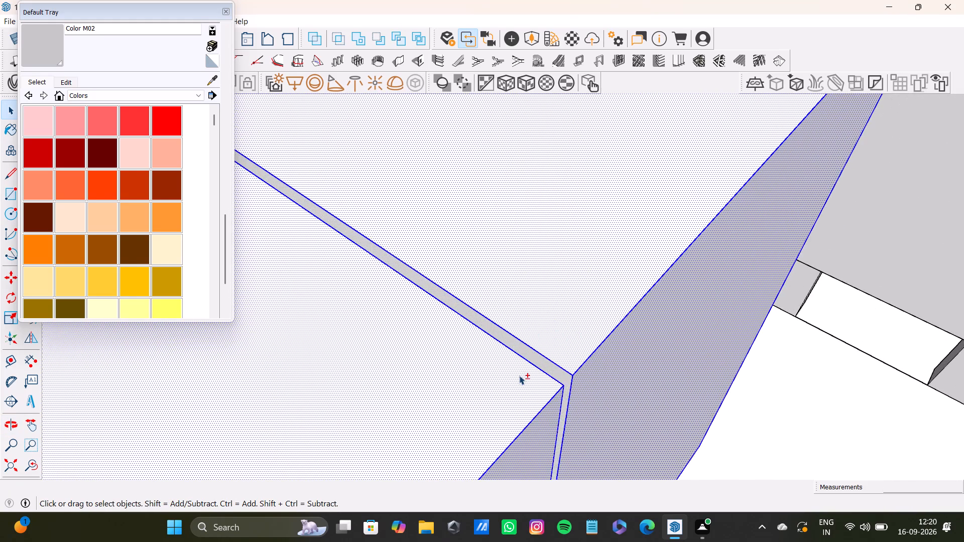
scroll(519, 375, "up", 3, "shift")
double_click(575, 369, "shift")
Add the end face at the opposite end of the cabinet row to the selection.
scroll(575, 368, "down", 13, "shift")
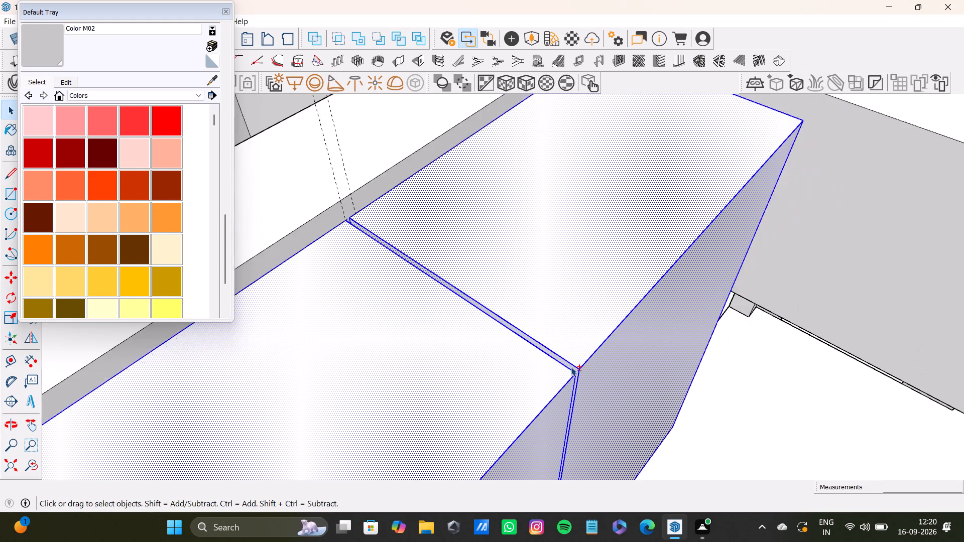
scroll(571, 367, "down", 9, "shift")
middle_click_drag(593, 291, 507, 384, "shift")
scroll(593, 353, "up", 1)
middle_click_drag(593, 353, 549, 372)
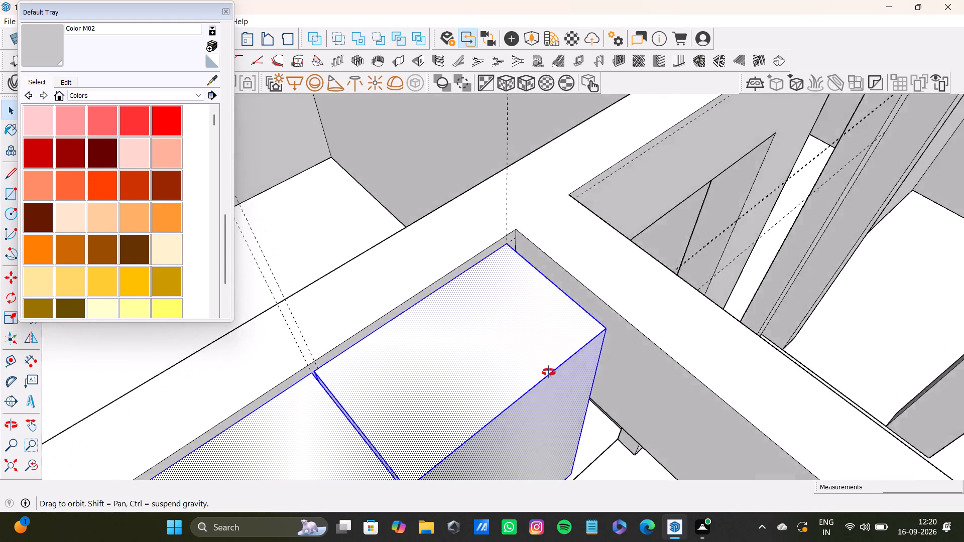
middle_click_drag(549, 372, 292, 373)
scroll(417, 299, "up", 11)
double_click(444, 332, "shift")
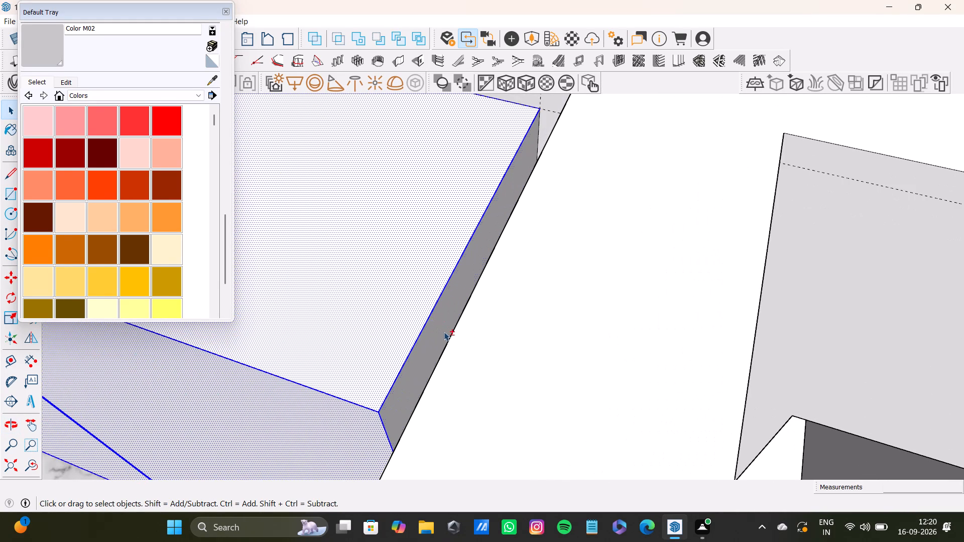
Sample Wallpaper Thin Brown Stripes from the striped cabinets and paint the selected upper cabinet faces with it.
left_click(214, 82, "shift")
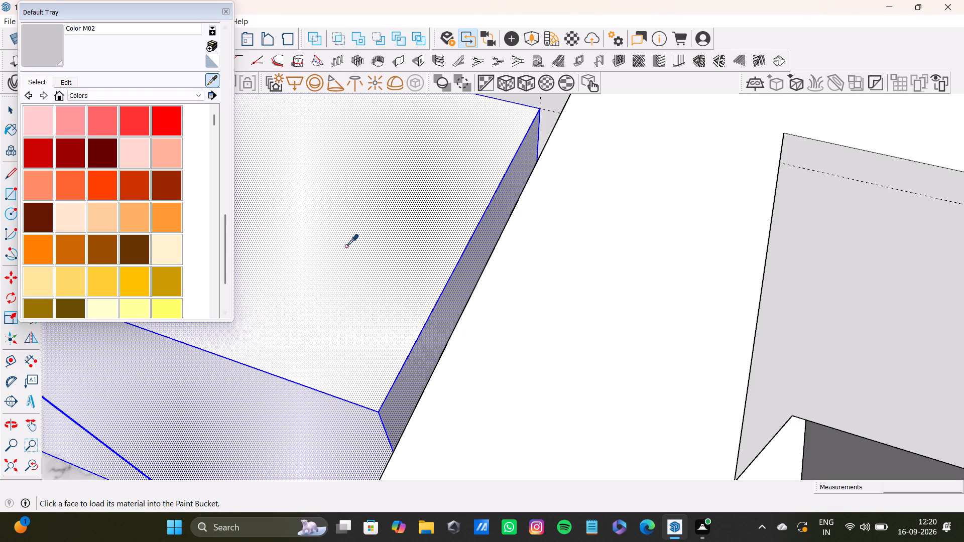
scroll(345, 284, "down", 16, "shift")
middle_click_drag(261, 422, 681, 147, "shift")
scroll(409, 335, "down", 6, "shift")
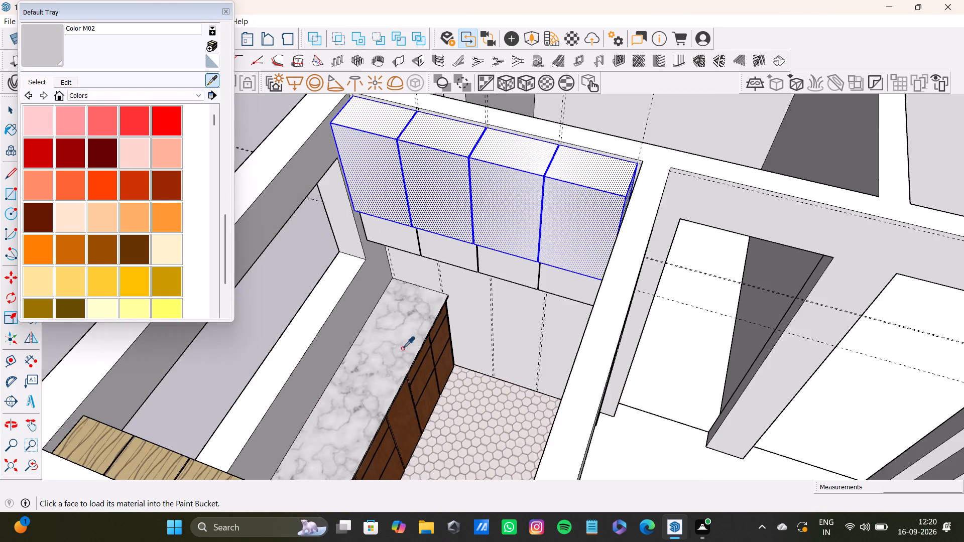
scroll(402, 348, "down", 2, "shift")
left_click(333, 432, "shift")
left_click(478, 235, "shift")
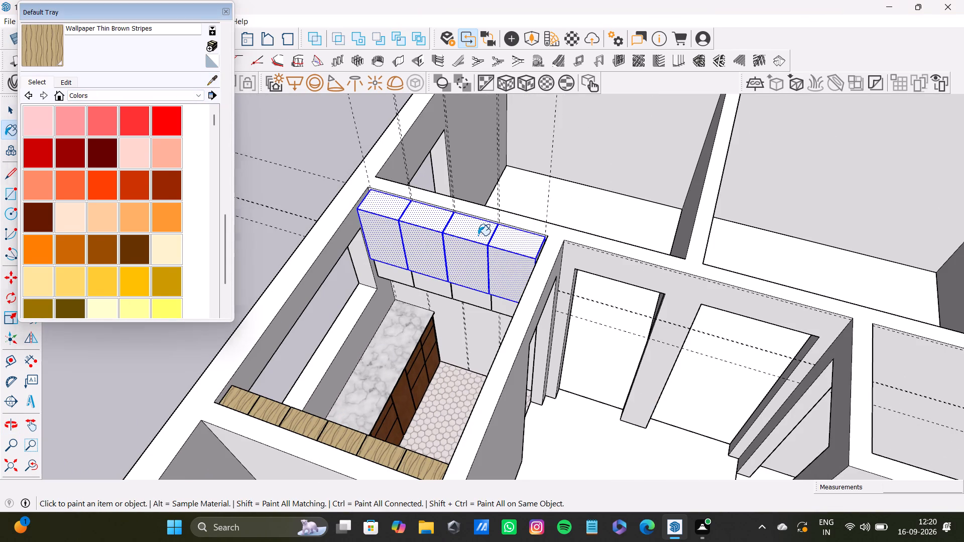
Sample Color M02 from the ledge below the first row of striped cabinets and apply it to that ledge.
key("space")
scroll(422, 282, "up", 9)
middle_click_drag(506, 281, 128, 339)
middle_click_drag(323, 243, 469, 305, "shift")
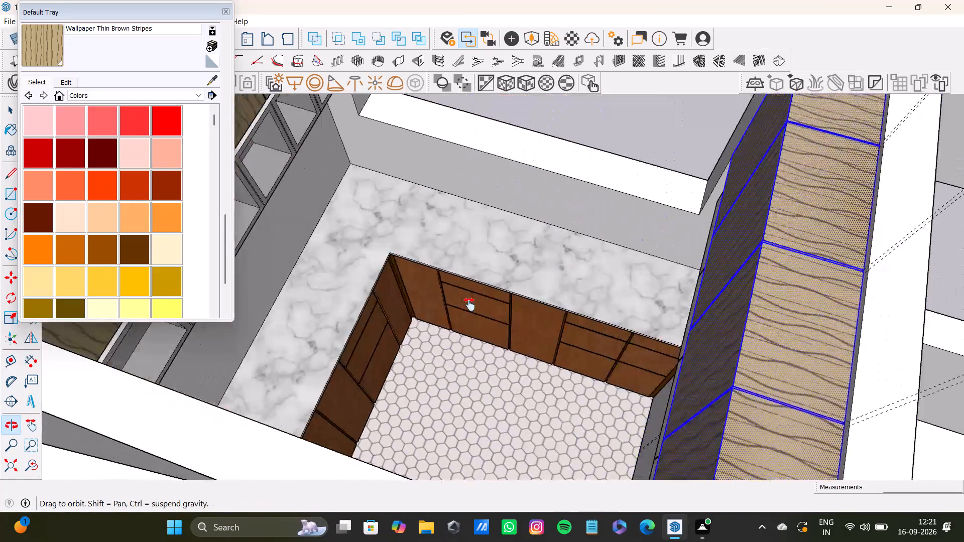
middle_click_drag(469, 305, 500, 339, "shift")
middle_click_drag(508, 333, 362, 327)
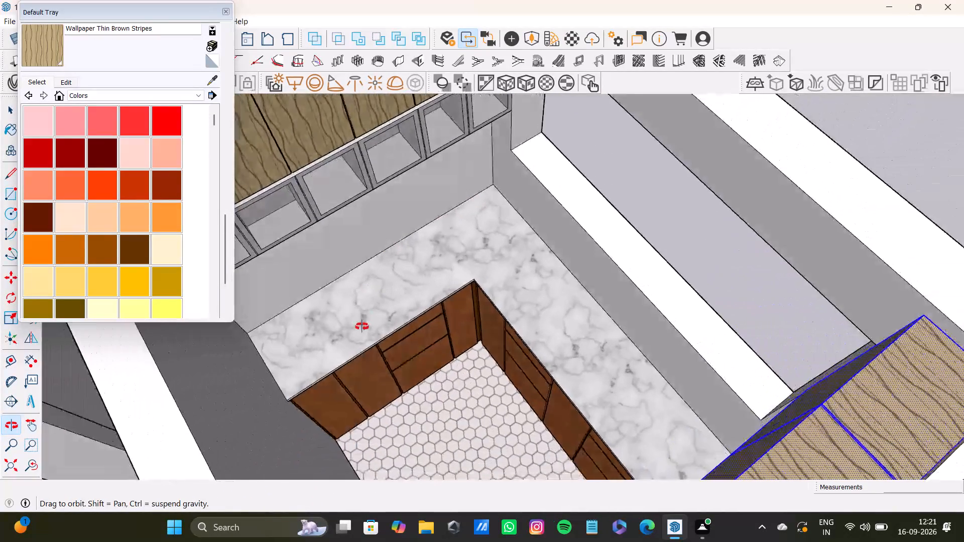
middle_click_drag(362, 327, 361, 326)
scroll(350, 172, "up", 1, "shift")
middle_click_drag(350, 172, 411, 313, "shift")
scroll(344, 326, "up", 13)
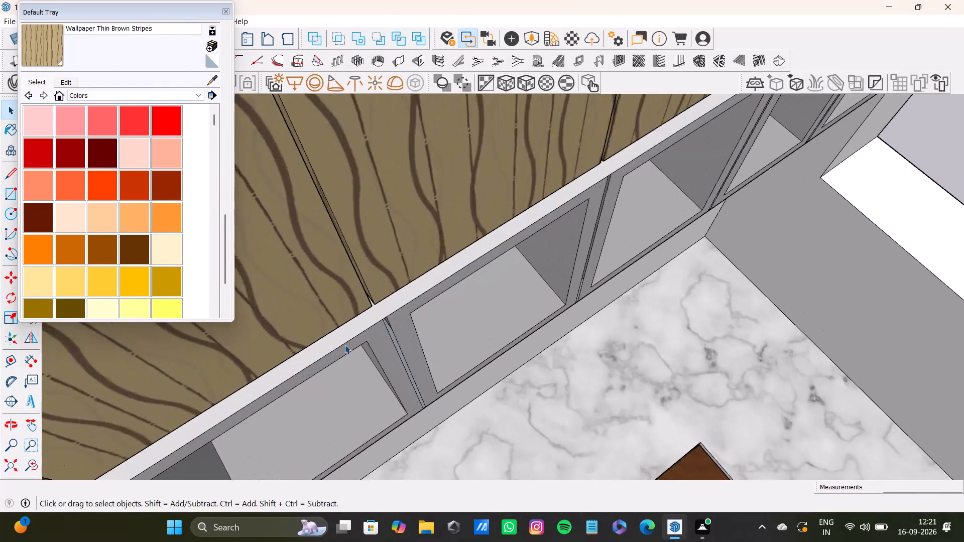
scroll(345, 345, "up", 2)
left_click(213, 81)
left_click(405, 294)
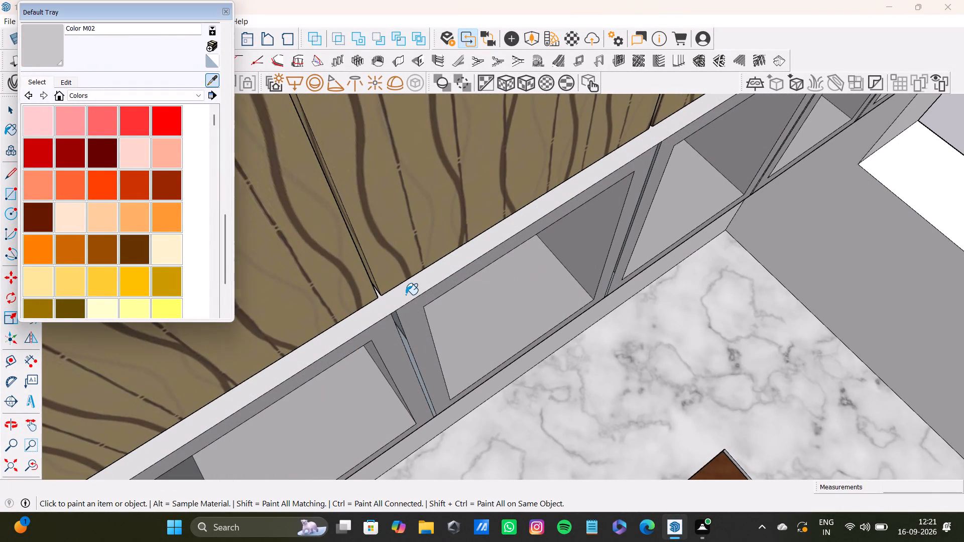
left_click(407, 295)
left_click(410, 295)
left_click(415, 294)
Select the ledge face above the framed doors, paint it with Color M02 and clear the selection.
key("space")
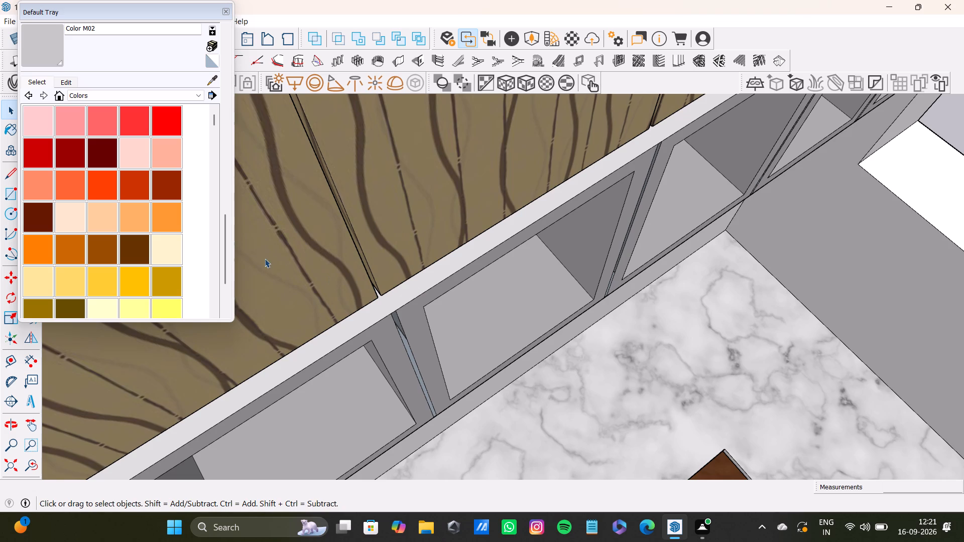
double_click(421, 290)
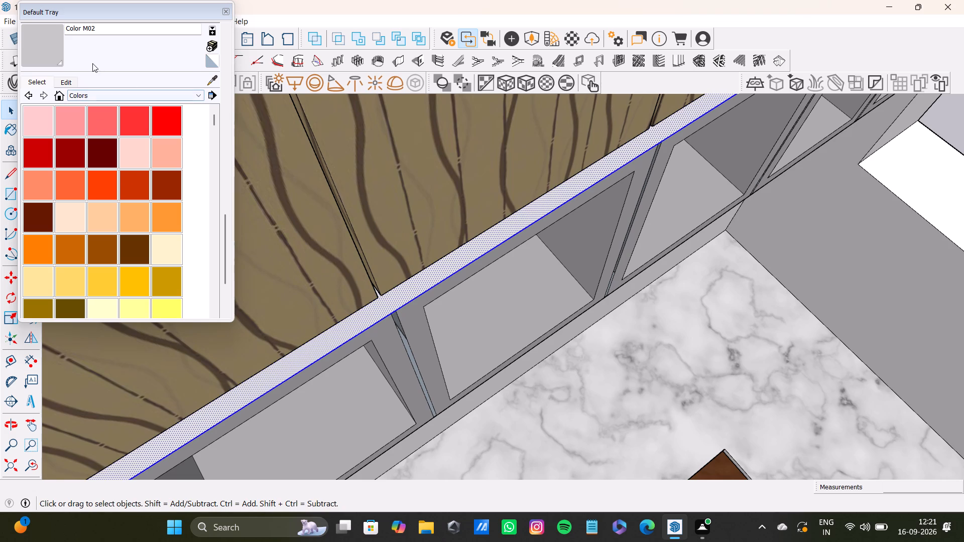
left_click(41, 56)
left_click(408, 288)
double_click(440, 275)
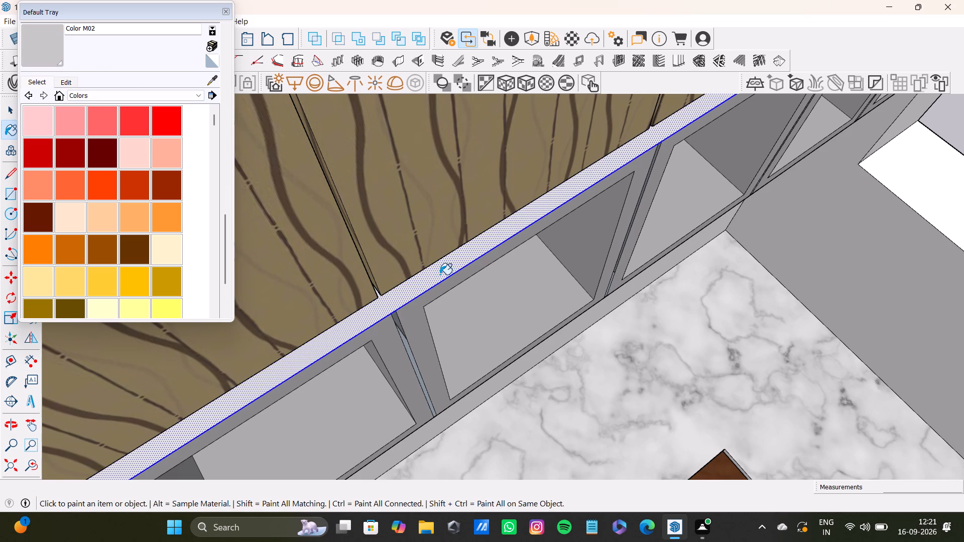
key("space")
left_click(571, 341)
scroll(574, 349, "down", 13)
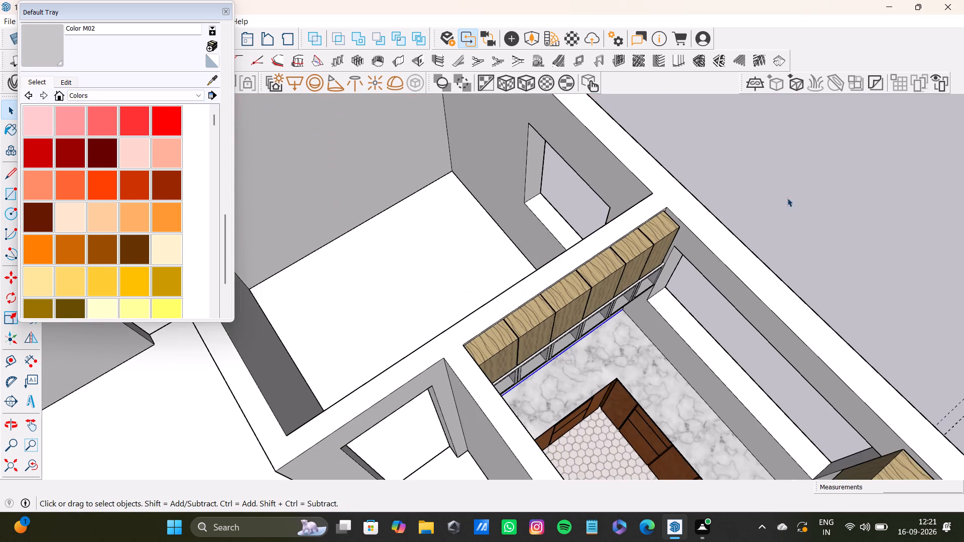
left_click(861, 122)
scroll(599, 347, "up", 4)
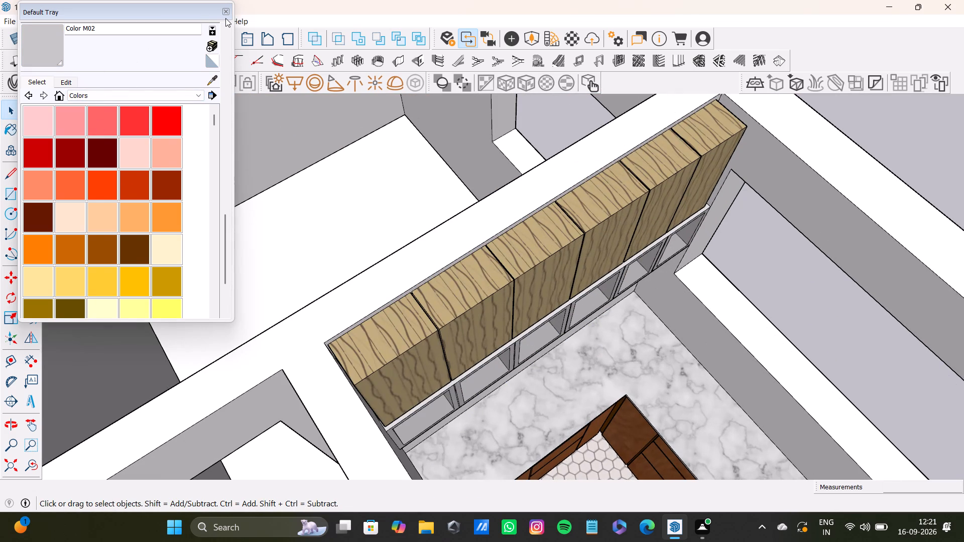
left_click(226, 15)
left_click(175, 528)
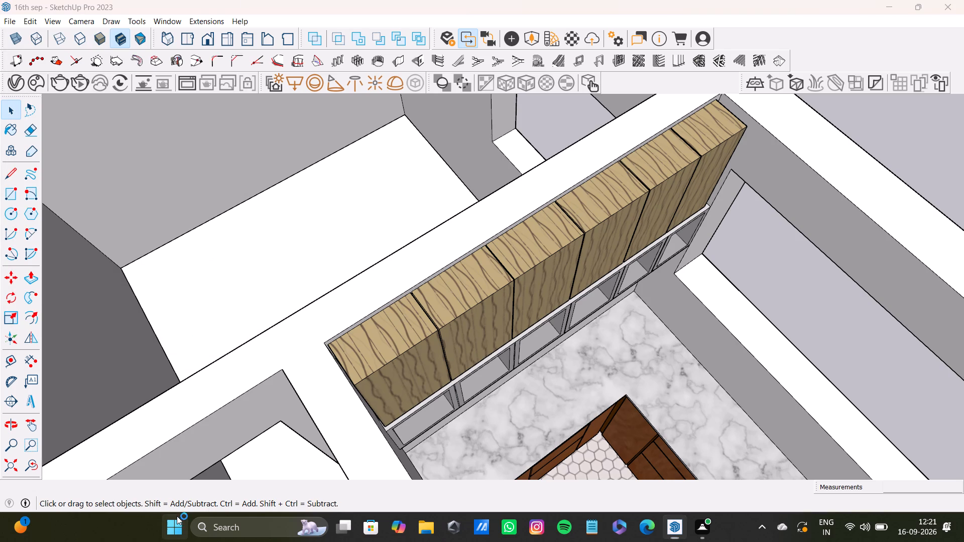
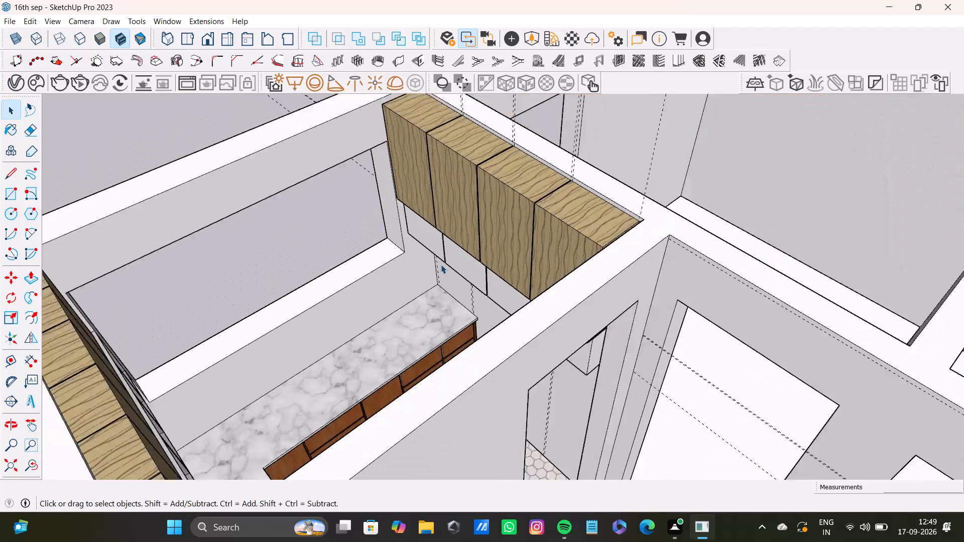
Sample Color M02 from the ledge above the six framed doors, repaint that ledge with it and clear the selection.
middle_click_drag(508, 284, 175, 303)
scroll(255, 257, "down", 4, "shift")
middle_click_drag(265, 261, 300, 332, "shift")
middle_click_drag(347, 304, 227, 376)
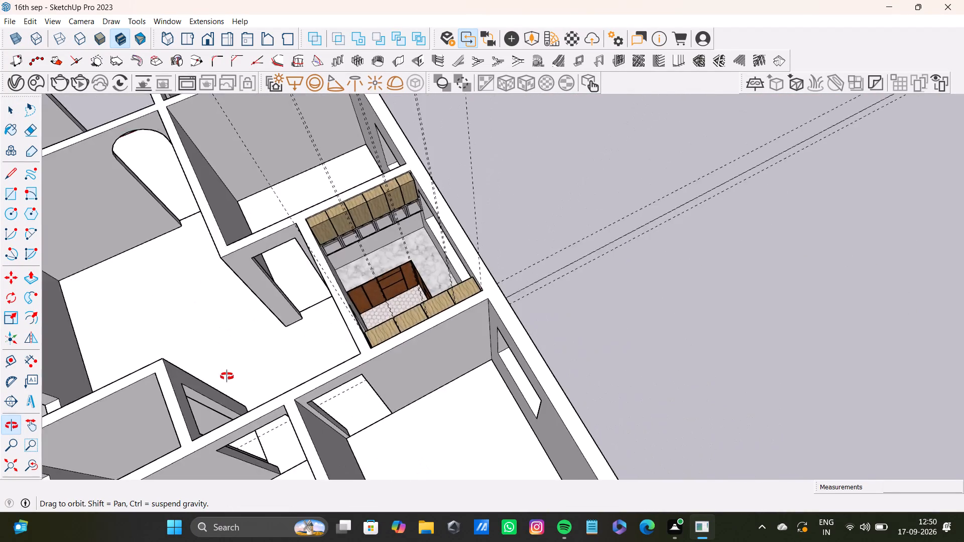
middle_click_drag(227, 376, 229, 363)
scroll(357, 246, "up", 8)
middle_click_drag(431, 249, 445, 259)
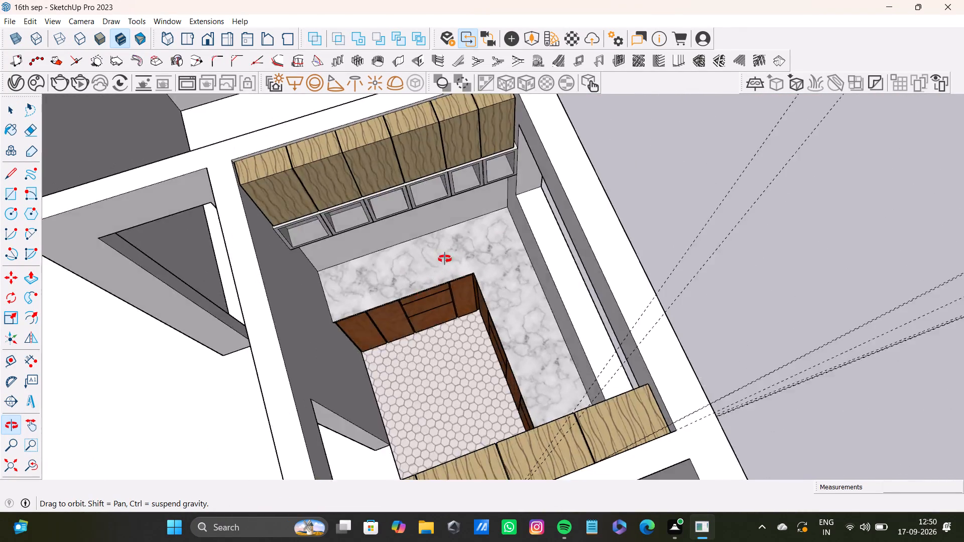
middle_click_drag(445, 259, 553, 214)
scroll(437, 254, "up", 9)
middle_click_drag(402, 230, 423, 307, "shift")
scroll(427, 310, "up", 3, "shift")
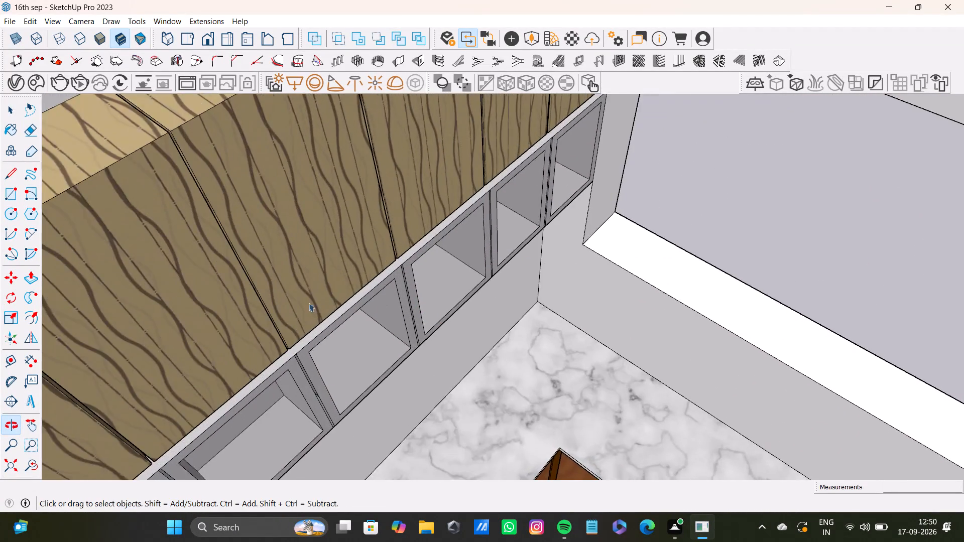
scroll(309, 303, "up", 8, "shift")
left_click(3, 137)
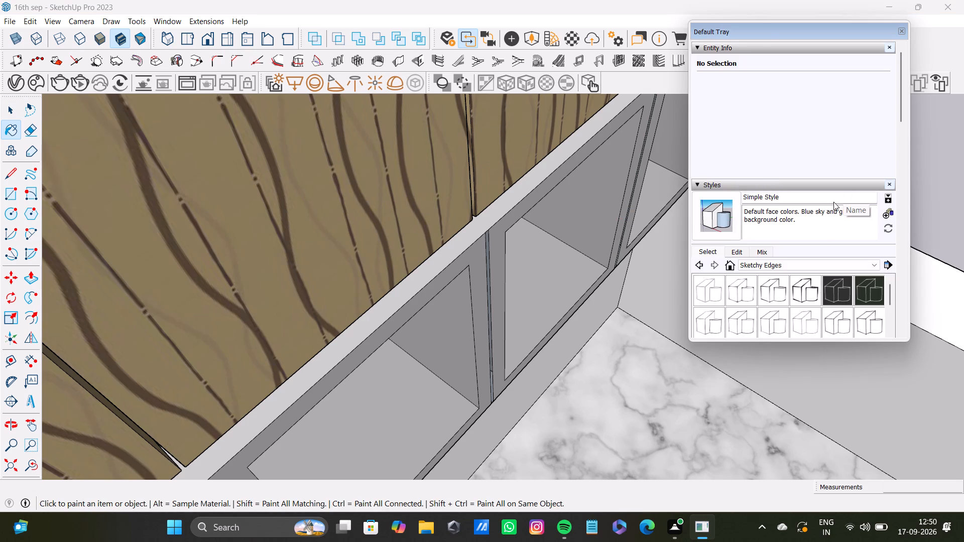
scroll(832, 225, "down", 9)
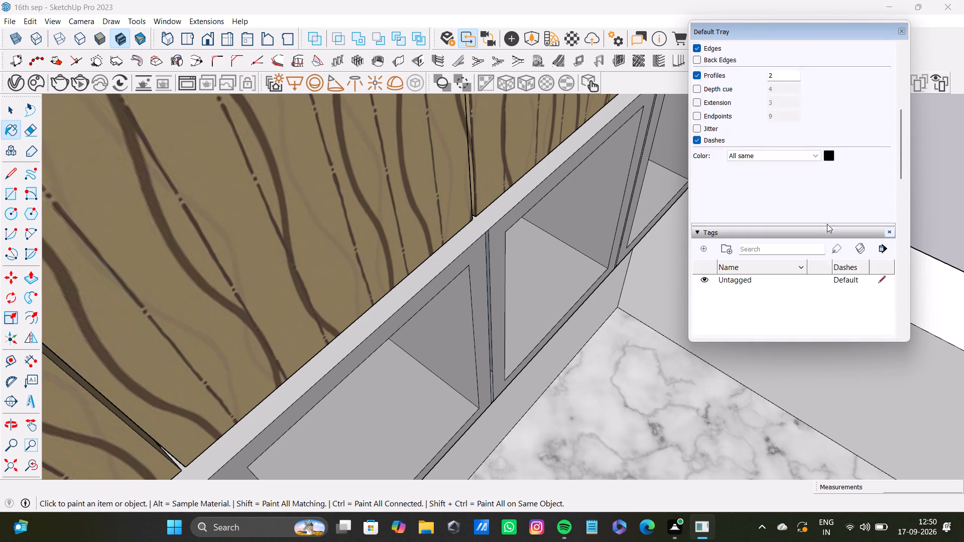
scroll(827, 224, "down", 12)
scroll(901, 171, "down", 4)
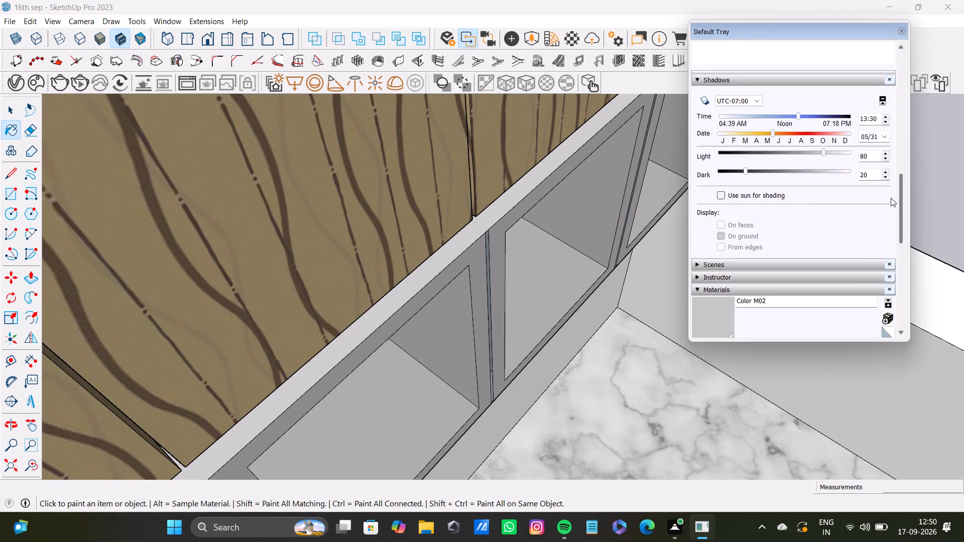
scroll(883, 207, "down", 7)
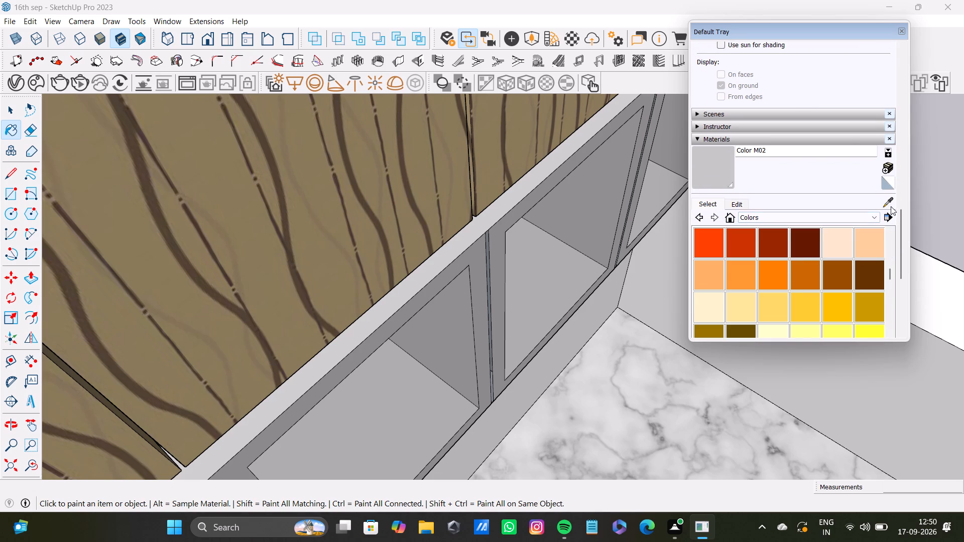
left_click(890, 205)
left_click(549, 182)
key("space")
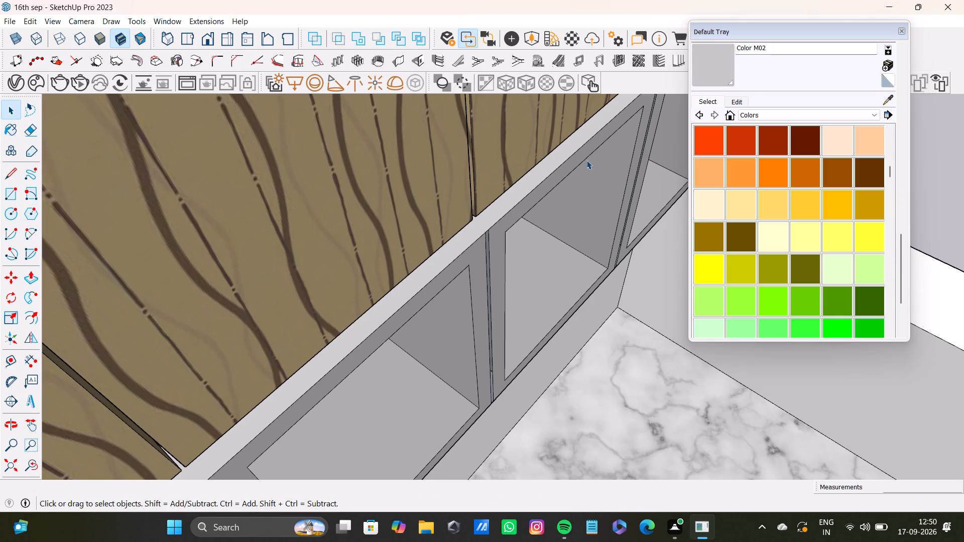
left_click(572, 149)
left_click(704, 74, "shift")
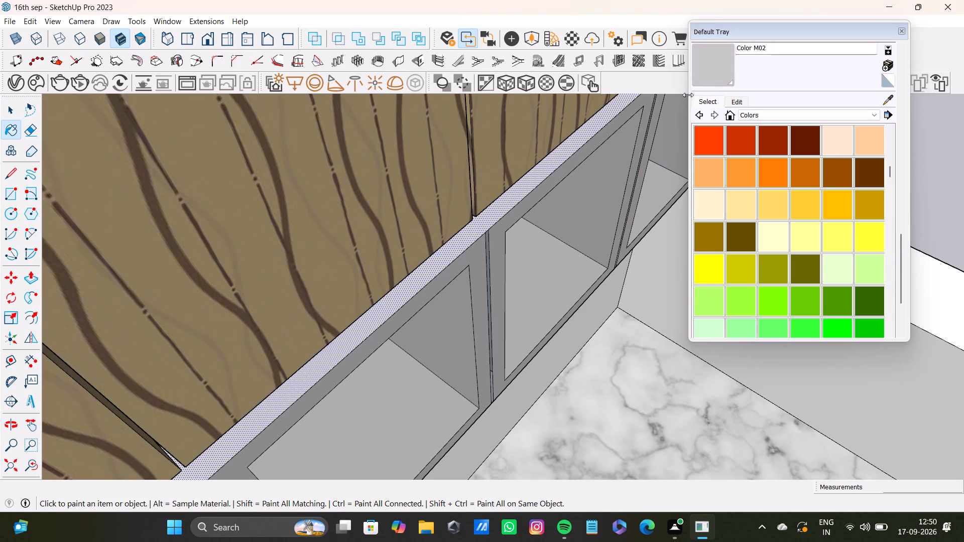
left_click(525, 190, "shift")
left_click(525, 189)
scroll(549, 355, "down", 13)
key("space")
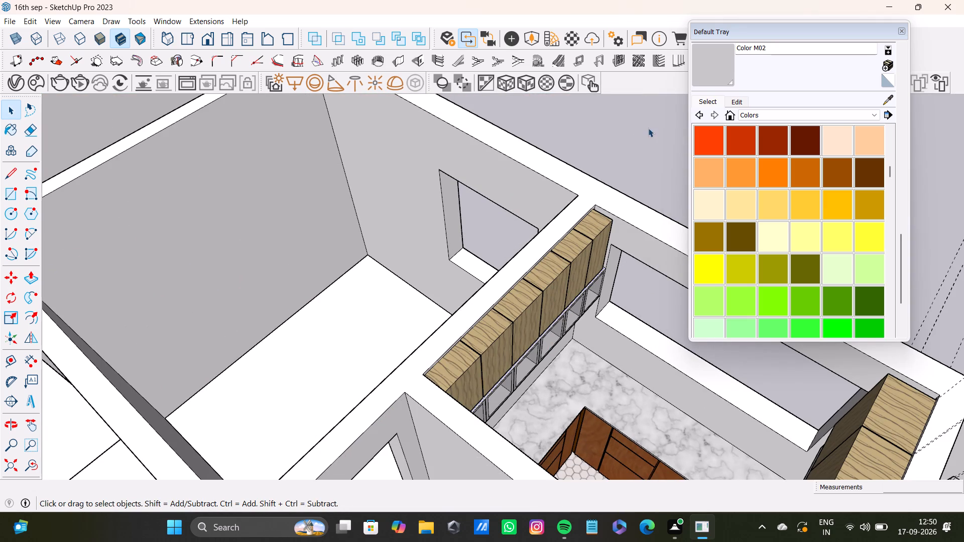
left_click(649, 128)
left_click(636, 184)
Select all six door frames below the striped upper cabinets and paint them with Color M02.
scroll(582, 288, "up", 12)
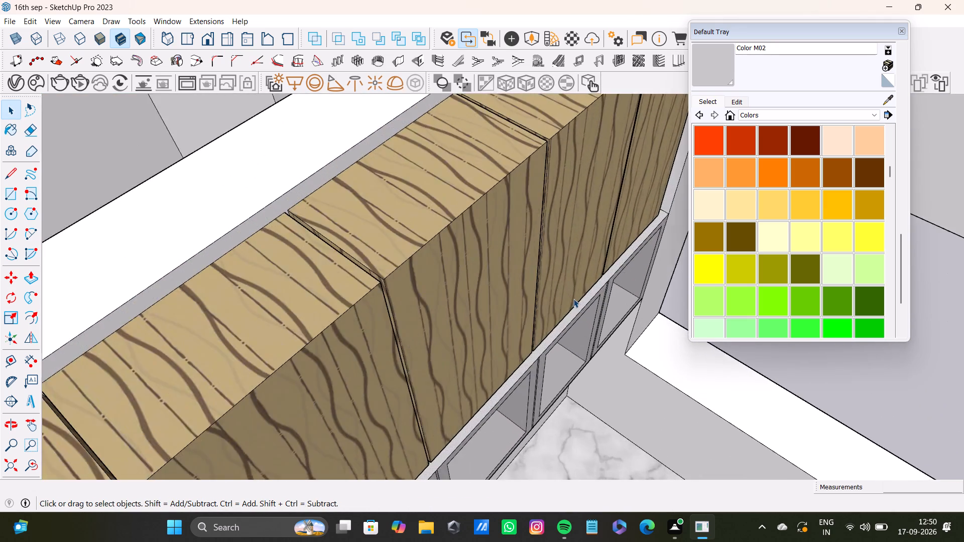
scroll(573, 299, "up", 7)
middle_click_drag(608, 328, 423, 335)
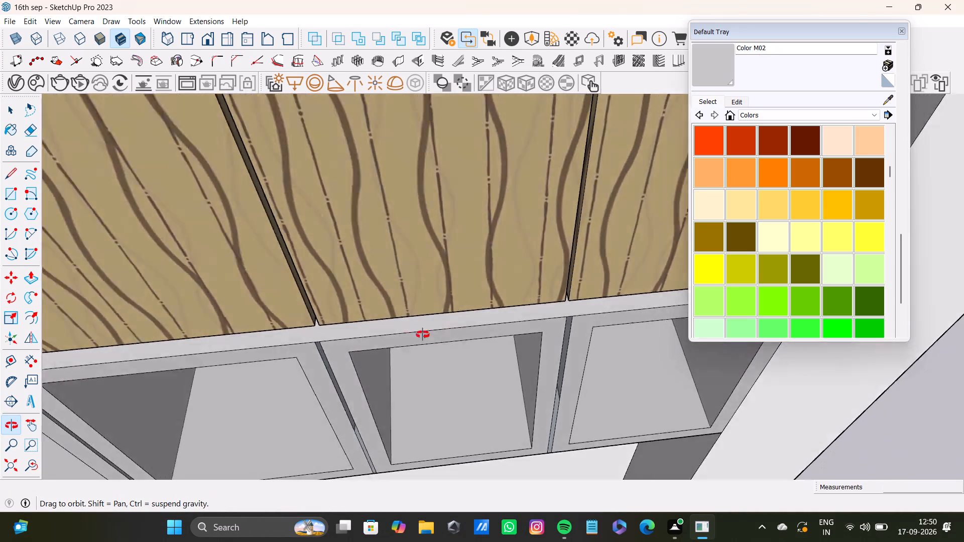
middle_click_drag(423, 335, 415, 152)
scroll(349, 245, "down", 7)
middle_click_drag(345, 258, 438, 202, "shift")
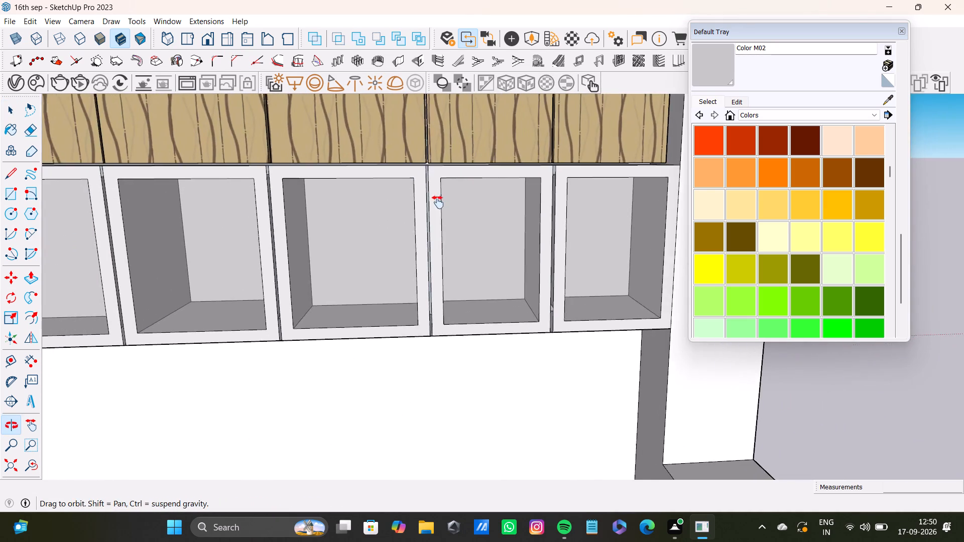
middle_click_drag(438, 202, 439, 202, "shift")
scroll(440, 206, "up", 4)
left_click(437, 190)
left_click(408, 203, "shift")
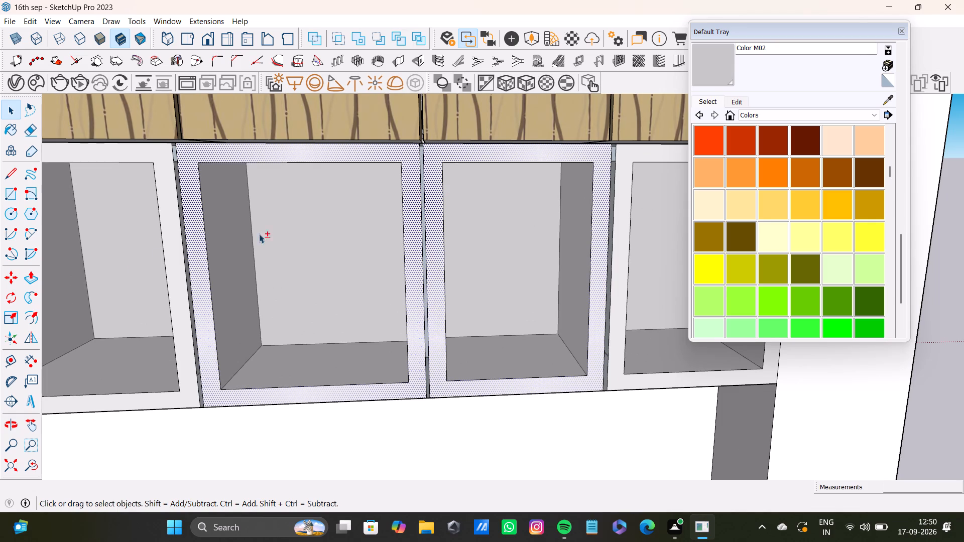
left_click(179, 268, "shift")
middle_click_drag(189, 264, 504, 218, "shift")
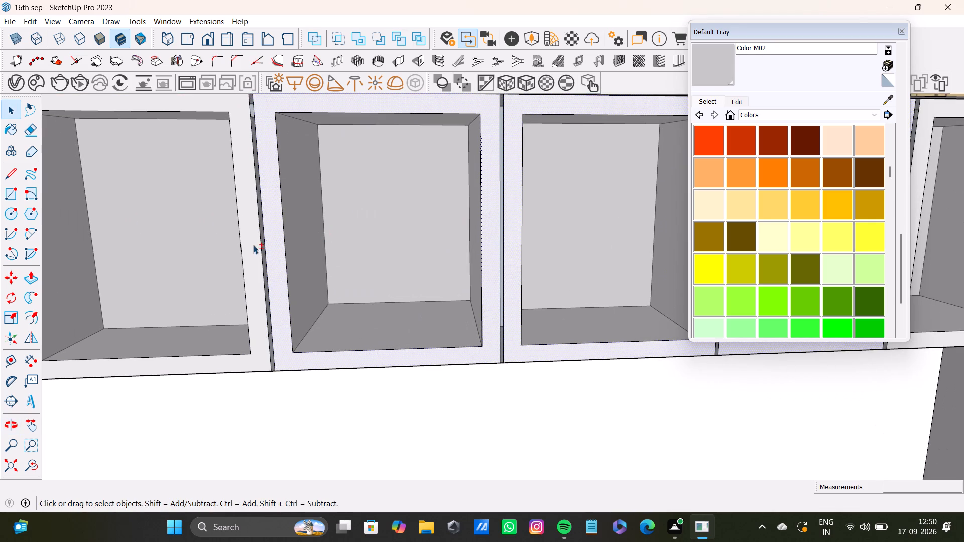
left_click(253, 245, "shift")
scroll(253, 245, "down", 5, "shift")
middle_click_drag(253, 245, 547, 231, "shift")
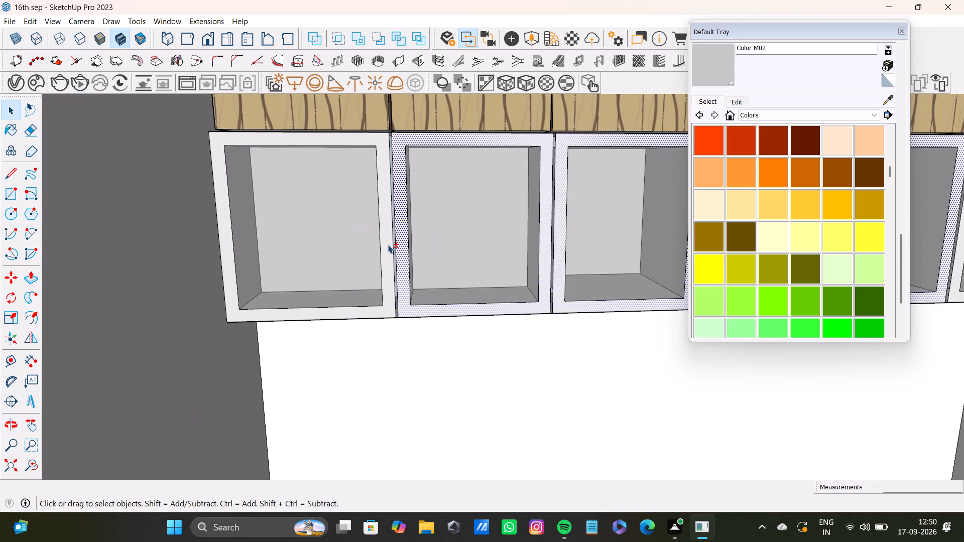
left_click(387, 244, "shift")
scroll(387, 244, "down", 4, "shift")
middle_click_drag(470, 209, 197, 262, "shift")
scroll(534, 203, "up", 6, "shift")
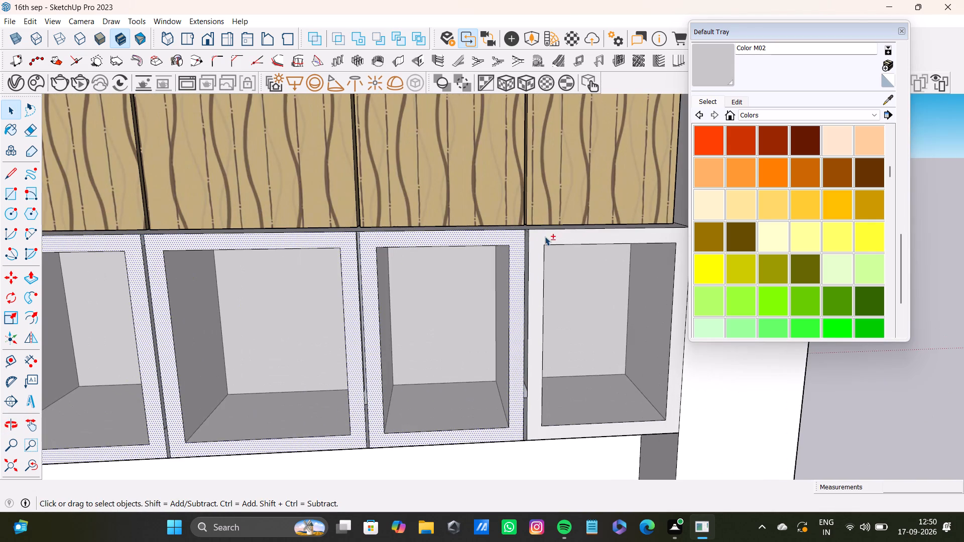
left_click(545, 236, "shift")
left_click(708, 65, "shift")
left_click(537, 240, "shift")
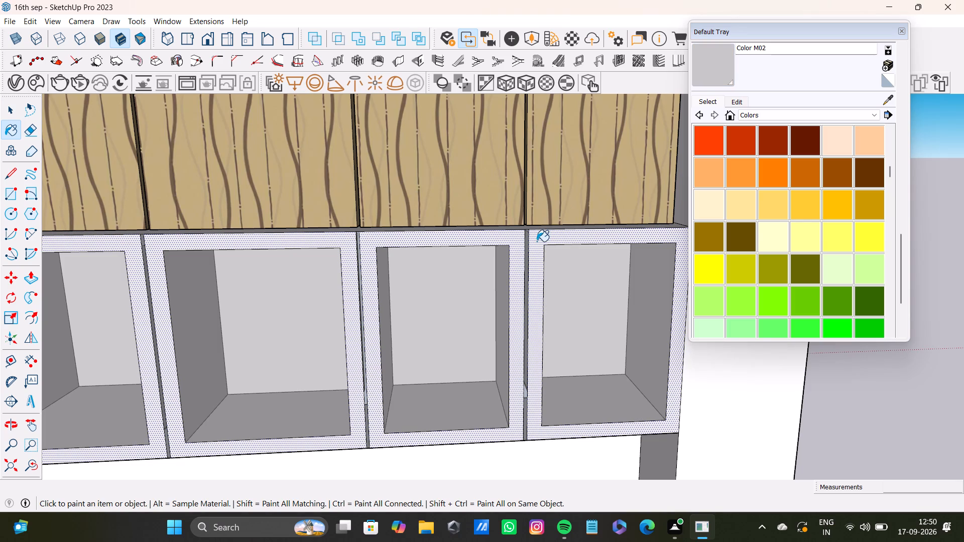
left_click(539, 242, "shift")
Repaint the six selected door frames with Color C01.
scroll(820, 175, "down", 1)
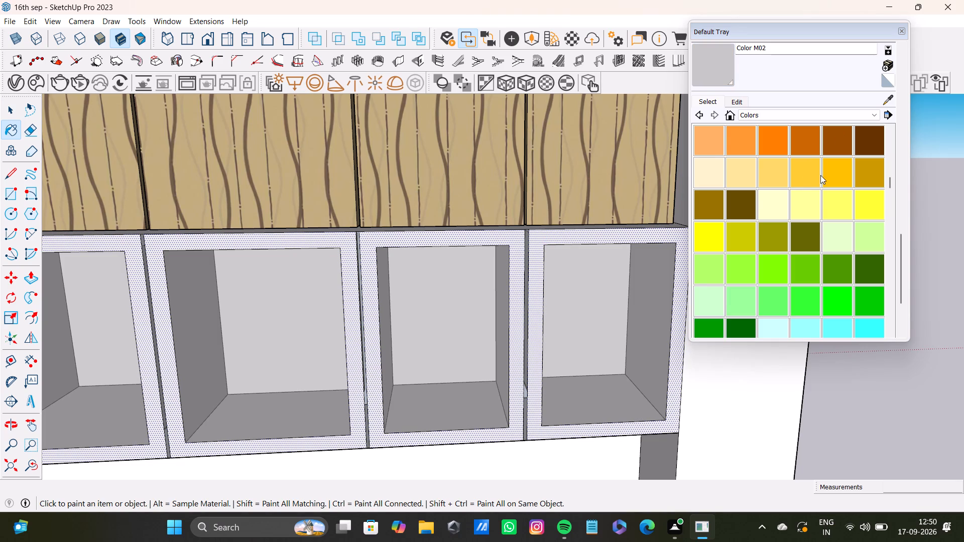
scroll(822, 176, "up", 1)
left_click(843, 140)
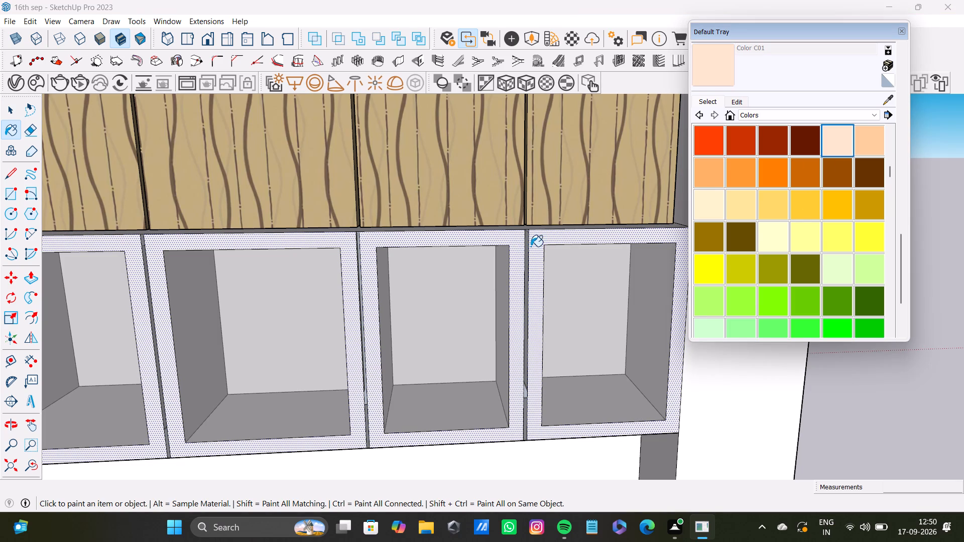
left_click(531, 246)
Paint the ledge between the striped cabinets and the door frames with Color C01.
scroll(487, 306, "down", 3)
middle_click_drag(498, 283, 501, 376)
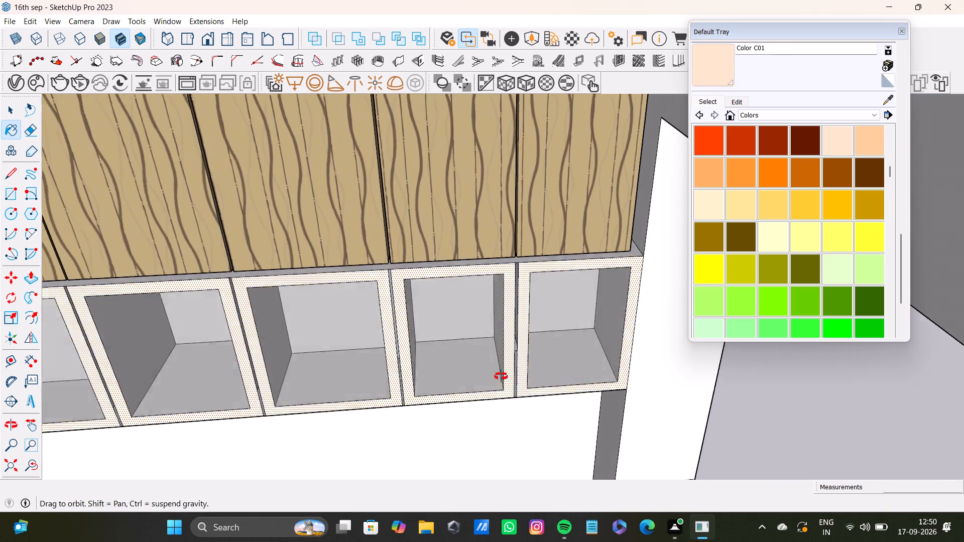
middle_click_drag(501, 376, 488, 360)
scroll(495, 298, "up", 11)
left_click(528, 224)
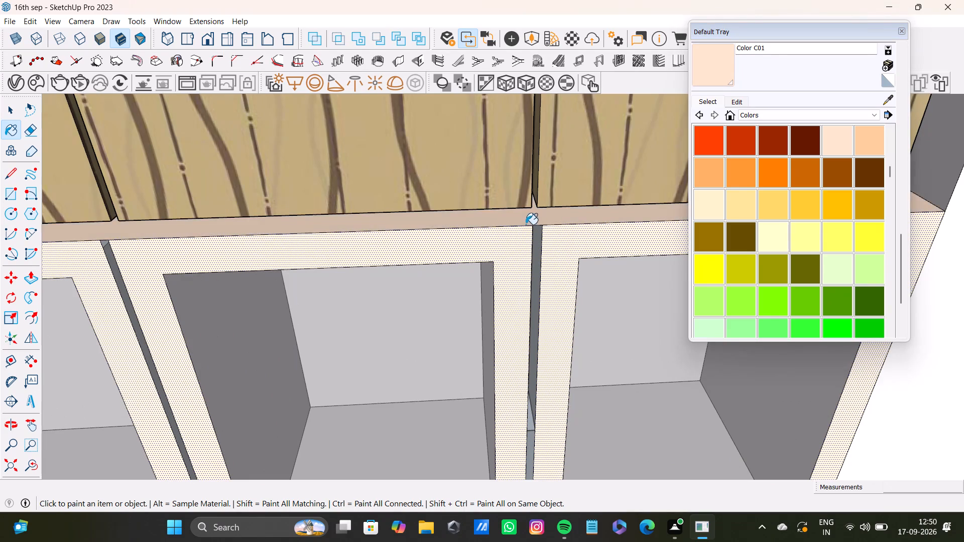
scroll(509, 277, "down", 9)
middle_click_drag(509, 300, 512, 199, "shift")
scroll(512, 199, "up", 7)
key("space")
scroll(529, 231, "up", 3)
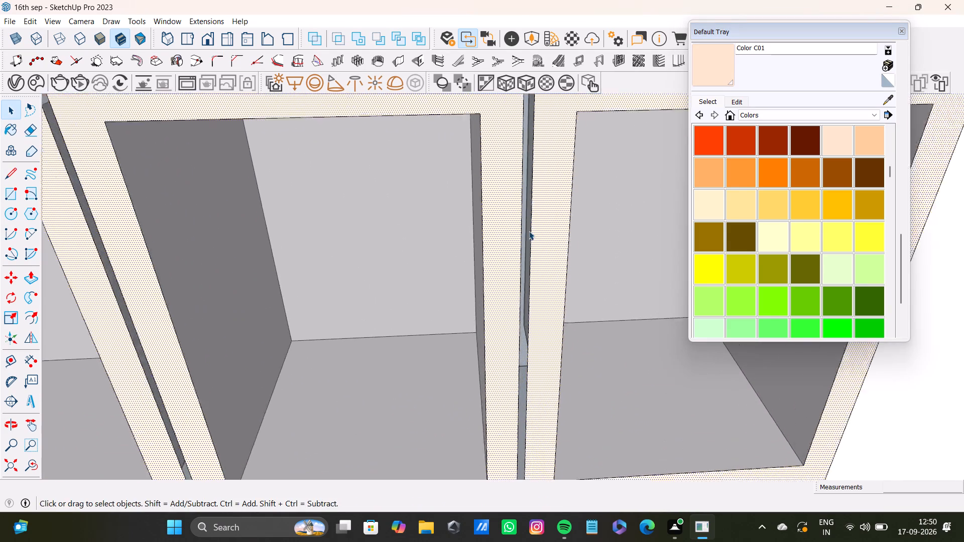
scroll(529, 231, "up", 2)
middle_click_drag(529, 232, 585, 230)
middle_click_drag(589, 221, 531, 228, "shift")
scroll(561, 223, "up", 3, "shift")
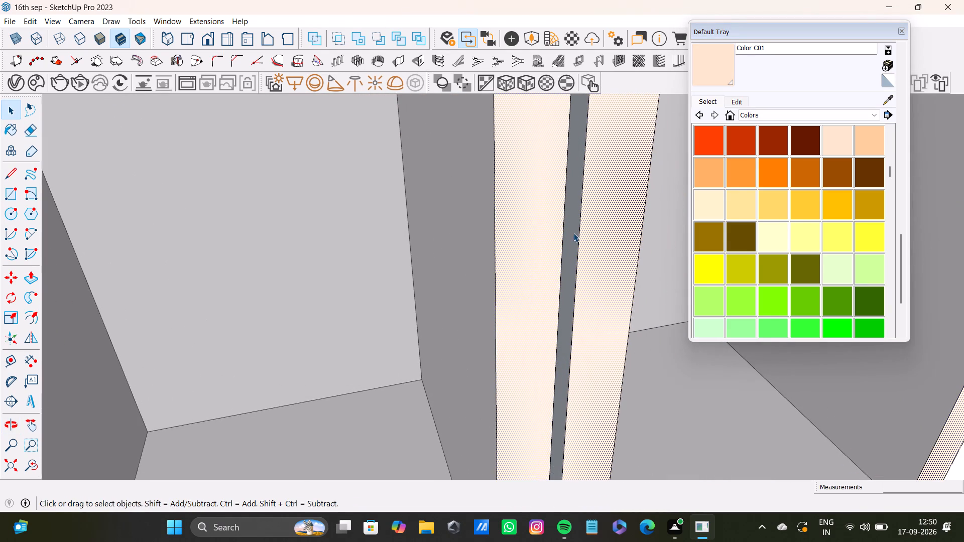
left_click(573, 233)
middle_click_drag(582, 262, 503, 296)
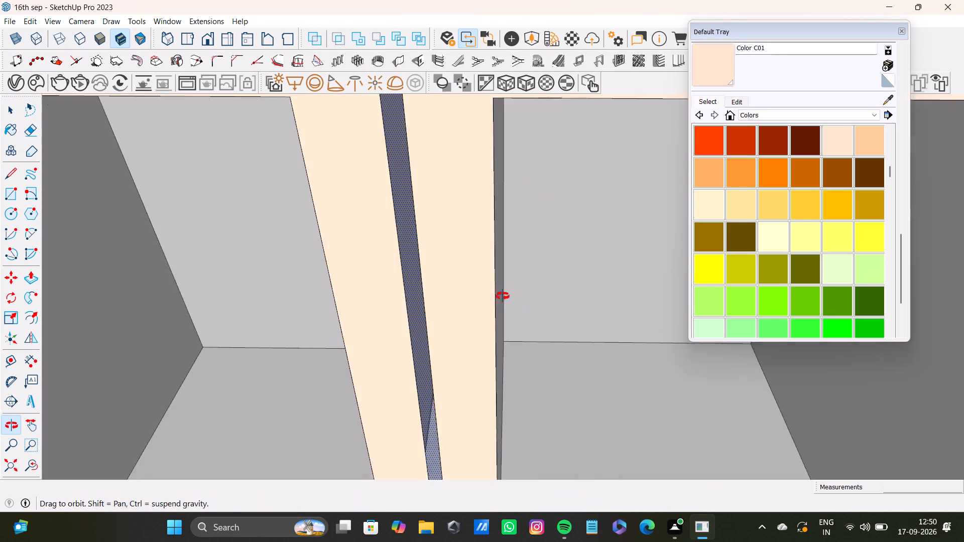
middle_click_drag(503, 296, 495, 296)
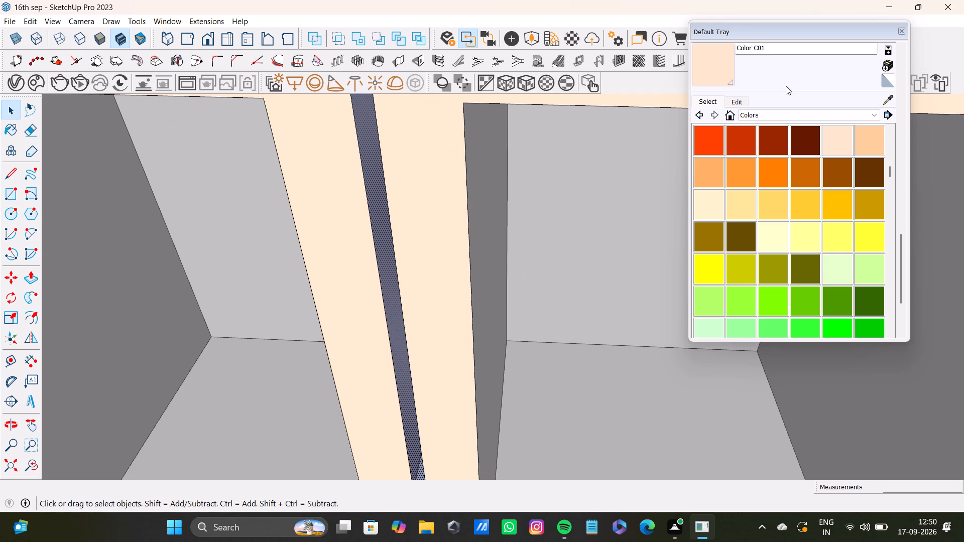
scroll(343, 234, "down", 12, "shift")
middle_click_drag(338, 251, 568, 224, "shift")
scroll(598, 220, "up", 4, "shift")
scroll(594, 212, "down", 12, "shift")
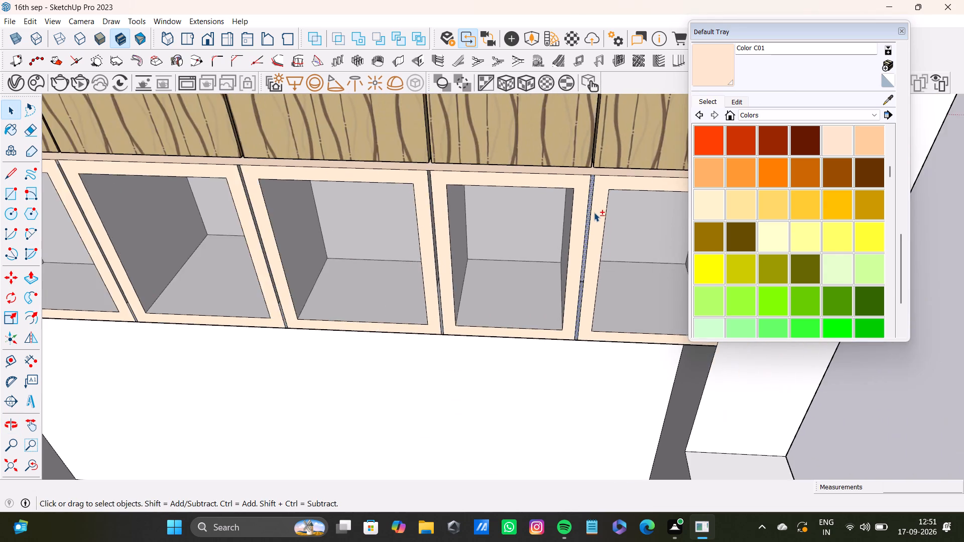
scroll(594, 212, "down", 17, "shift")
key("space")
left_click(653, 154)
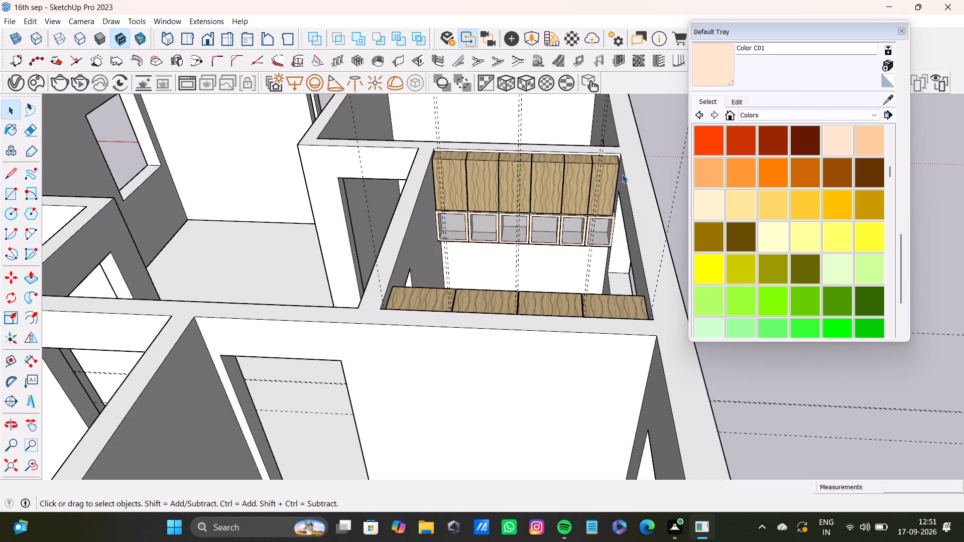
Examine the plain white doors beneath the striped upper cabinets on the opposite wall.
scroll(515, 292, "up", 6)
middle_click_drag(474, 307, 657, 290)
scroll(495, 249, "down", 4)
middle_click_drag(479, 219, 407, 290, "shift")
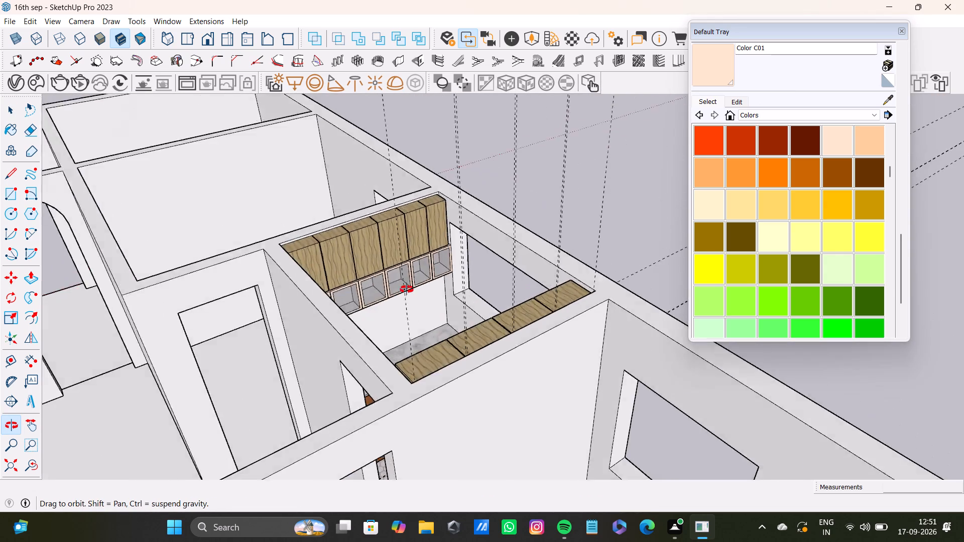
middle_click_drag(407, 290, 692, 343, "shift")
scroll(633, 297, "up", 3)
middle_click_drag(562, 280, 448, 277, "shift")
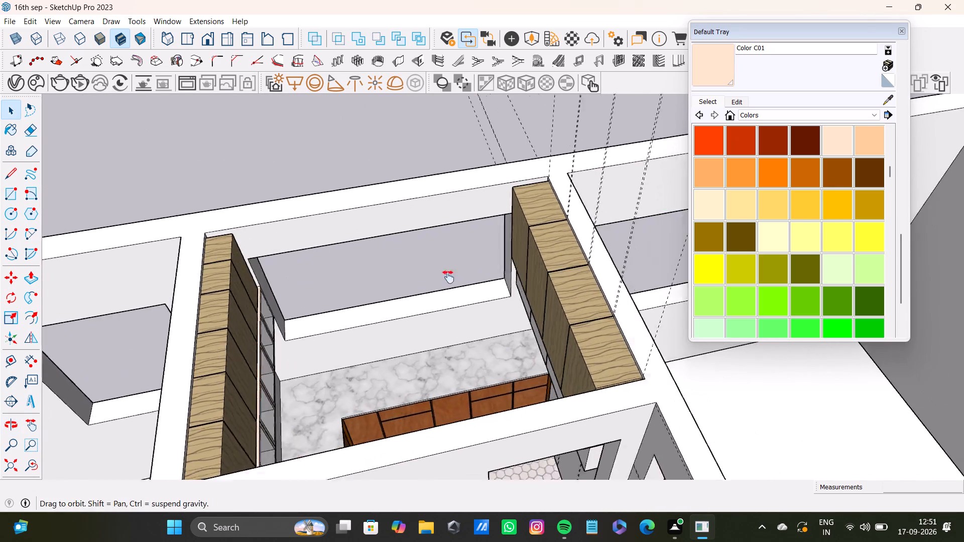
middle_click_drag(448, 277, 419, 289, "shift")
middle_click_drag(443, 317, 647, 223)
scroll(471, 328, "up", 10, "shift")
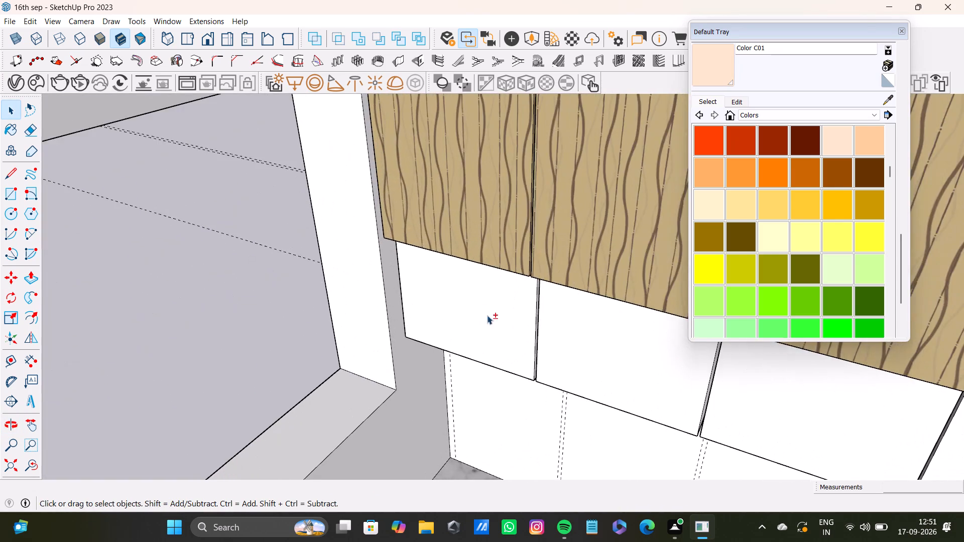
middle_click_drag(488, 315, 456, 346, "shift")
scroll(457, 344, "up", 8)
middle_click_drag(470, 325, 475, 228)
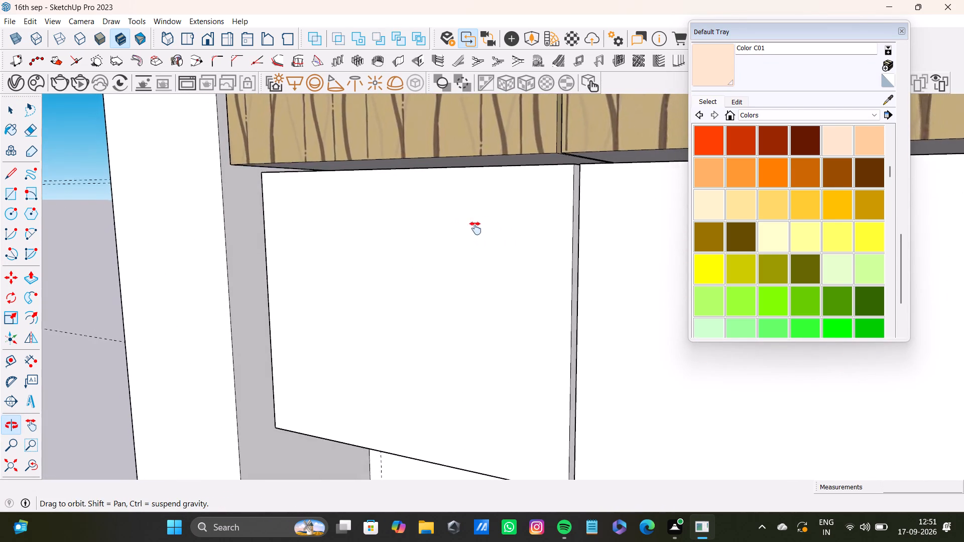
middle_click_drag(475, 228, 479, 241)
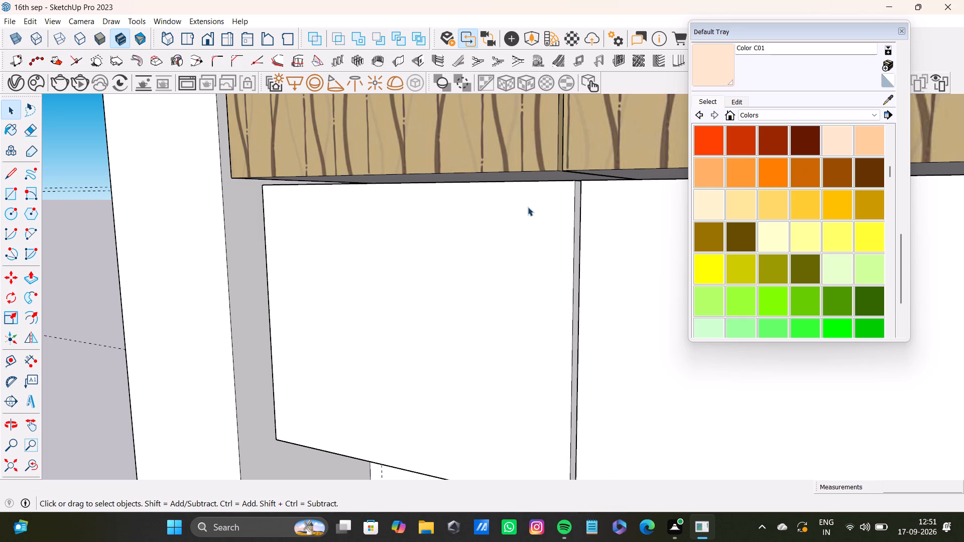
middle_click_drag(475, 239, 463, 302, "shift")
scroll(486, 154, "up", 4)
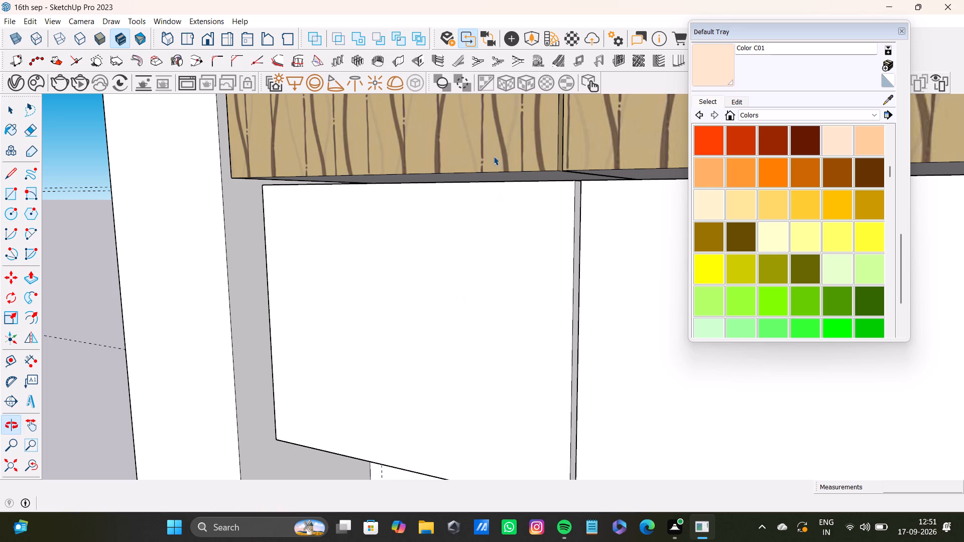
Select the grey undersides of the striped upper cabinets above the plain doors and paint them with sampled Wallpaper Thin Brown Stripes.
scroll(494, 156, "up", 8)
middle_click_drag(529, 174, 441, 252, "shift")
middle_click_drag(443, 286, 450, 233)
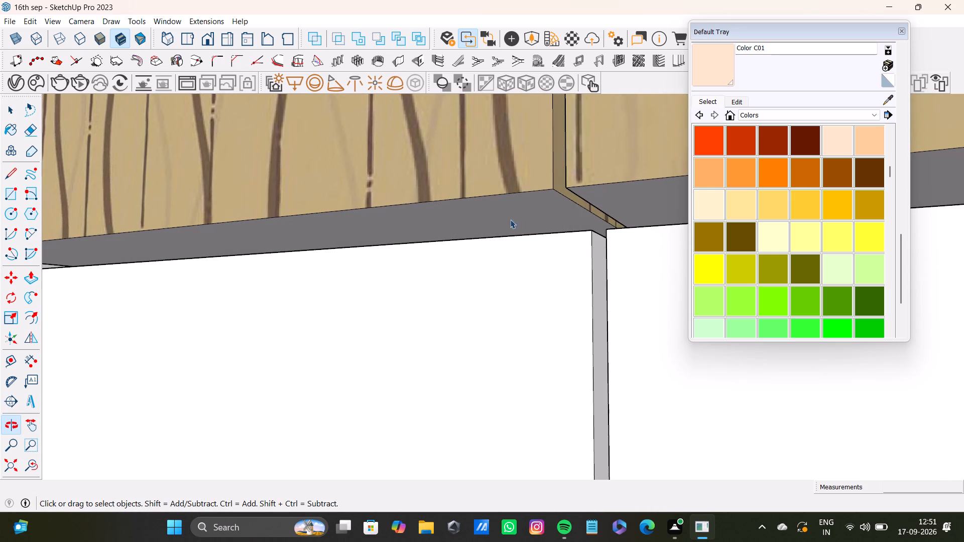
left_click(521, 210, "shift")
left_click(633, 189, "shift")
scroll(566, 228, "down", 10, "shift")
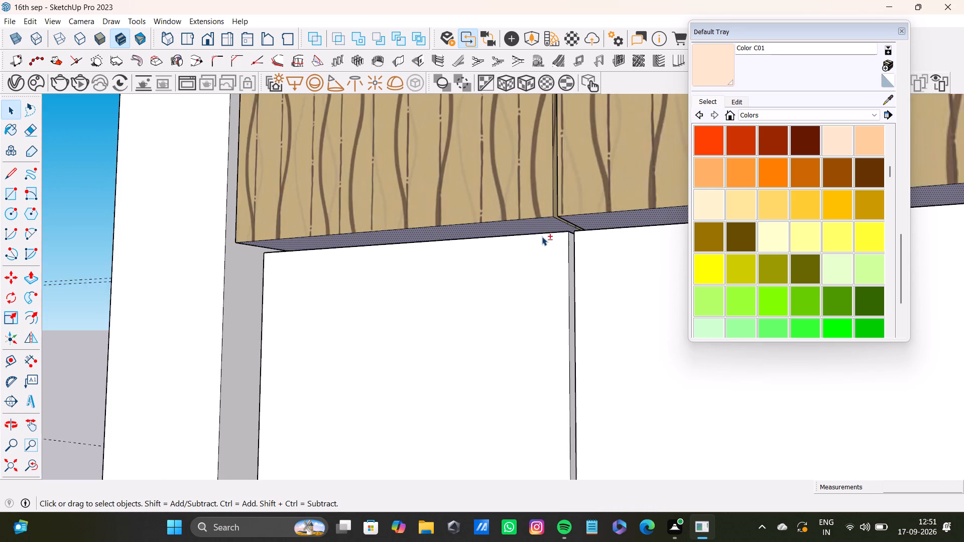
scroll(542, 236, "down", 4, "shift")
middle_click_drag(543, 242, 242, 277, "shift")
scroll(571, 243, "up", 6, "shift")
left_click(531, 250, "shift")
scroll(531, 250, "down", 9, "shift")
middle_click_drag(530, 249, 186, 278, "shift")
left_click(38, 464, "shift")
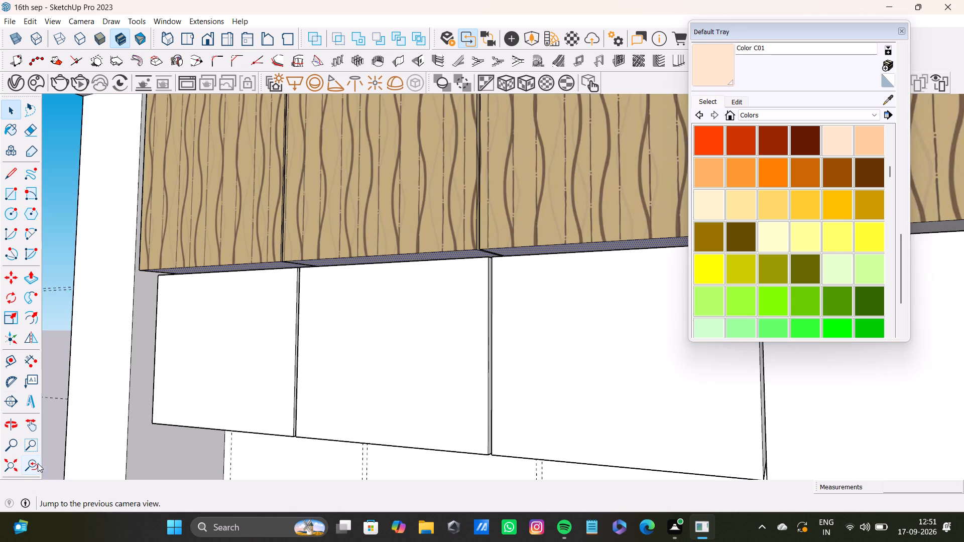
middle_click_drag(525, 234, 321, 289, "shift")
scroll(550, 296, "up", 9, "shift")
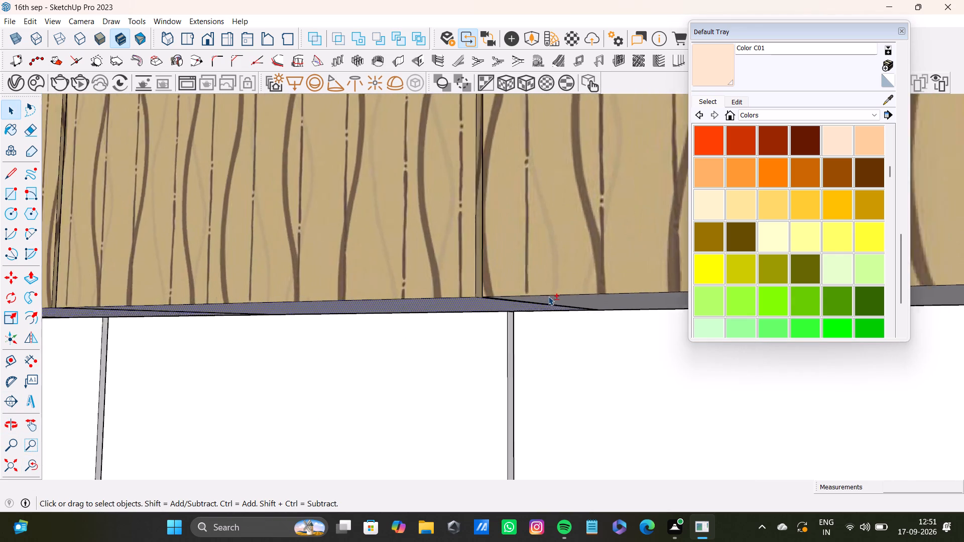
scroll(548, 296, "up", 2, "shift")
left_click(575, 299, "shift")
left_click(887, 99, "shift")
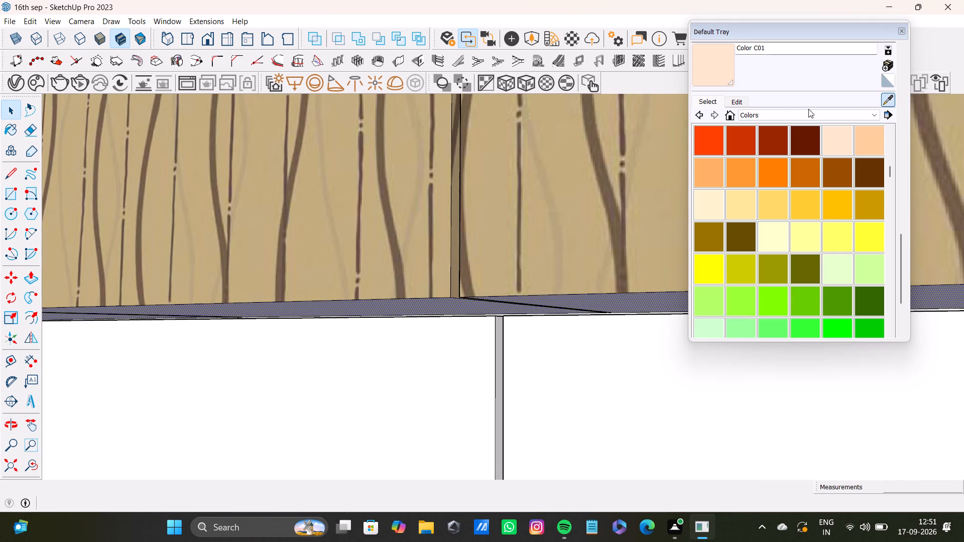
left_click(630, 173, "shift")
left_click(709, 62, "shift")
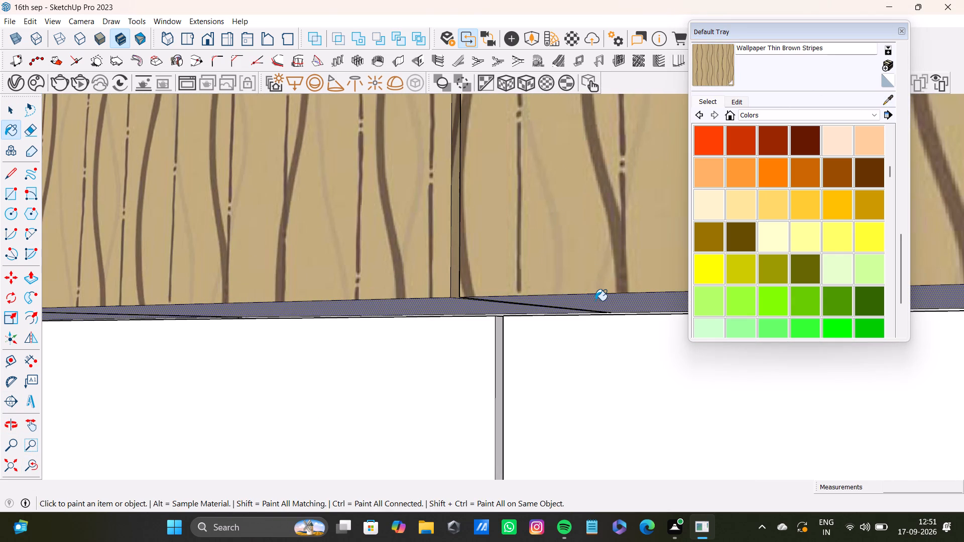
left_click(596, 301, "shift")
key("space")
Select the white fronts of the four doors beneath the striped cabinets, including adjoining side and top faces.
scroll(367, 291, "down", 8)
middle_click_drag(379, 299, 387, 326)
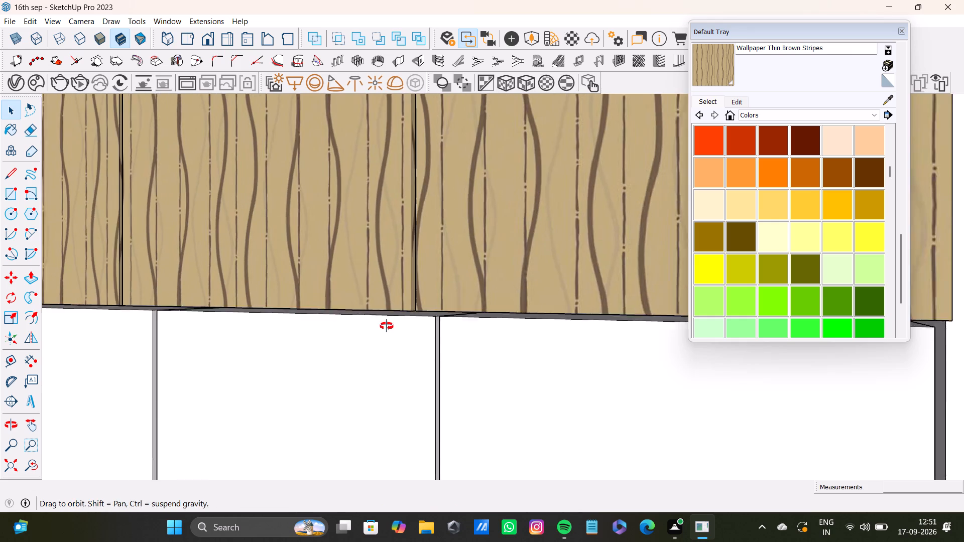
middle_click_drag(387, 326, 381, 331)
key("space")
left_click(388, 339)
left_click(467, 357)
scroll(409, 358, "up", 8, "shift")
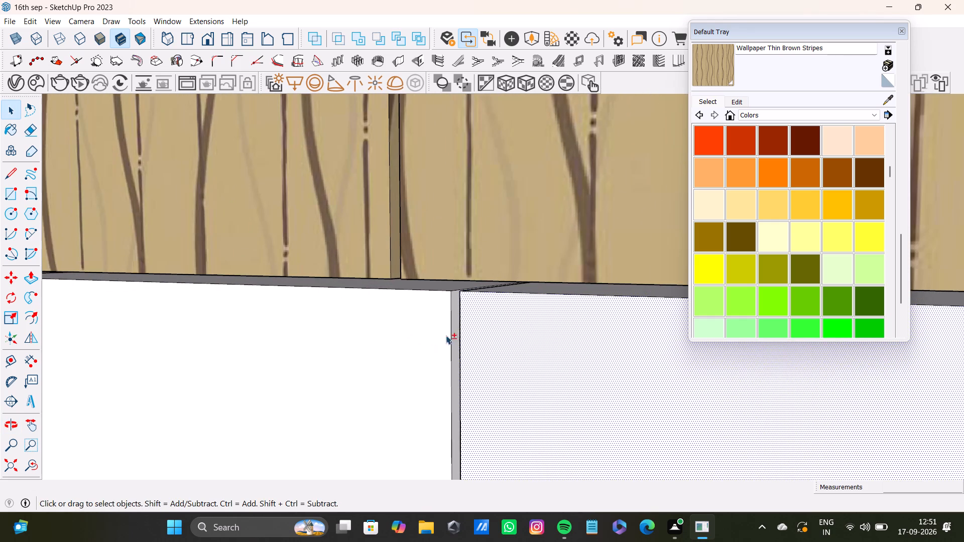
left_click(454, 329, "shift")
left_click(522, 292, "shift")
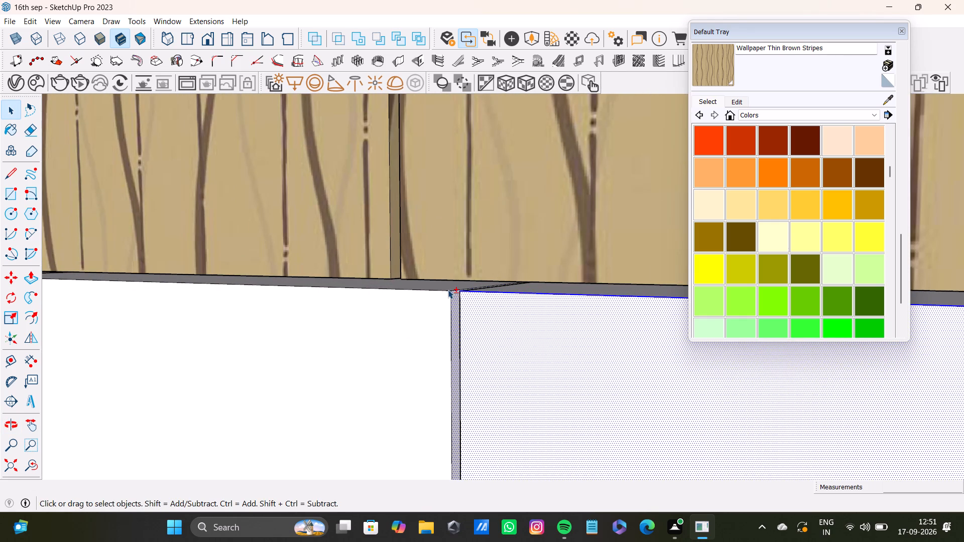
left_click(448, 290, "shift")
scroll(517, 288, "up", 8, "shift")
left_click(522, 289, "shift")
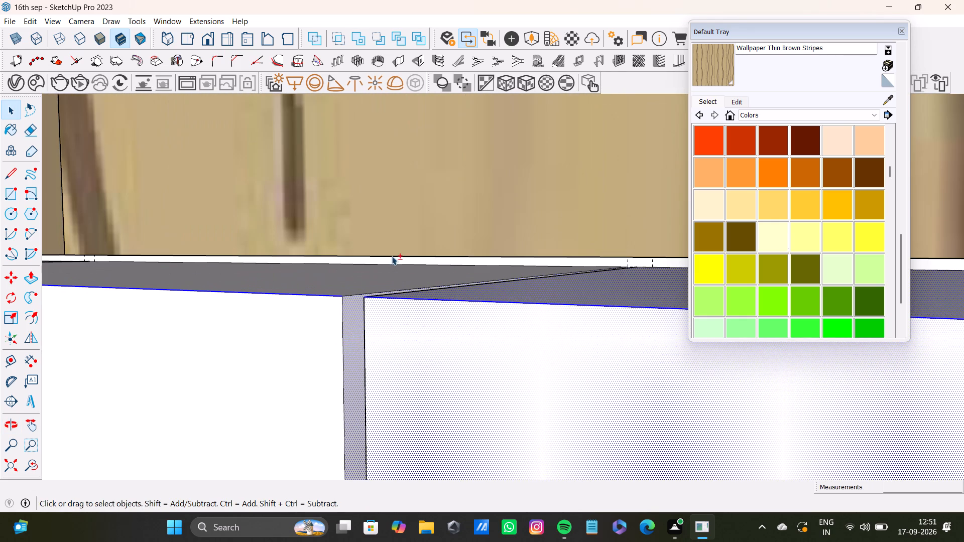
left_click(393, 282, "shift")
scroll(387, 288, "down", 17, "shift")
middle_click_drag(382, 304, 461, 226, "shift")
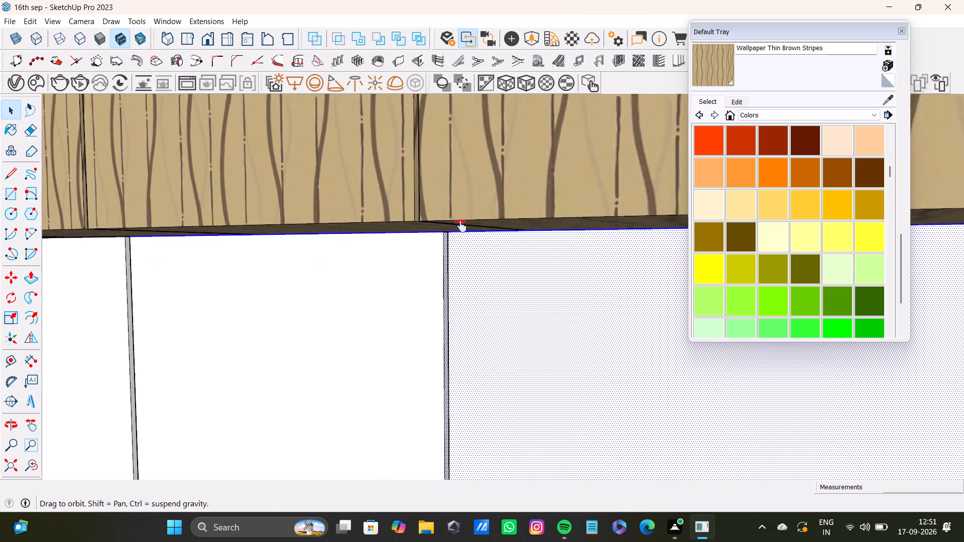
middle_click_drag(461, 226, 476, 213, "shift")
left_click(462, 233, "shift")
scroll(441, 252, "down", 8, "shift")
middle_click(429, 268, "shift")
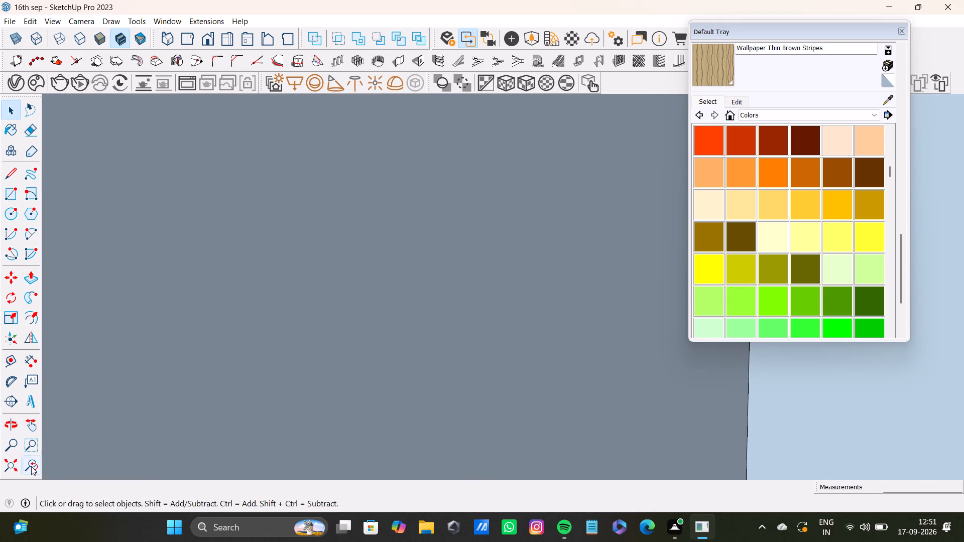
left_click(31, 466)
middle_click_drag(334, 325, 626, 317)
left_click(364, 327, "shift")
scroll(382, 296, "up", 3, "shift")
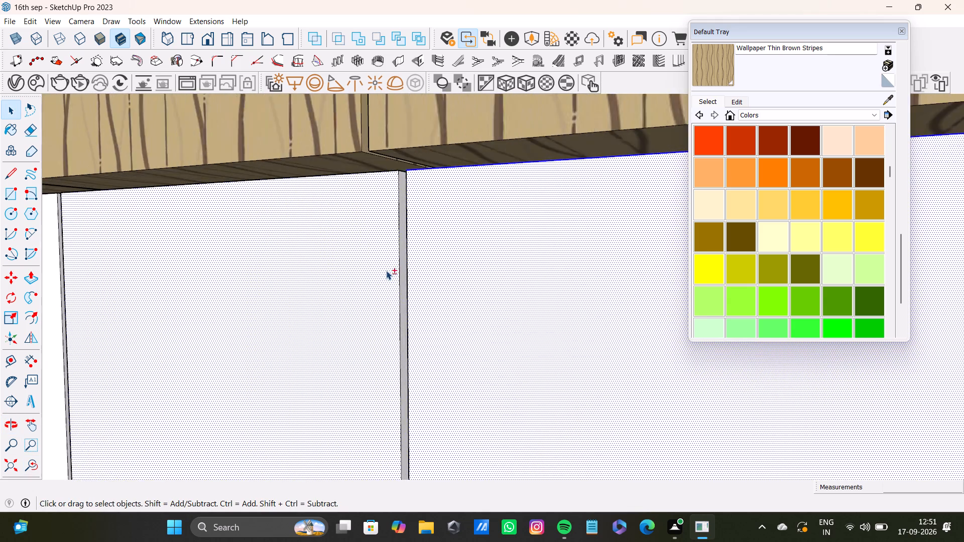
scroll(386, 270, "up", 8, "shift")
left_click(422, 282, "shift")
scroll(420, 285, "down", 9, "shift")
middle_click_drag(411, 296, 882, 319, "shift")
left_click(370, 334, "shift")
Add the side face in the gap between the first two doors and their narrow top faces to the selection.
scroll(432, 319, "up", 3, "shift")
middle_click_drag(433, 318, 434, 377)
scroll(430, 308, "up", 3)
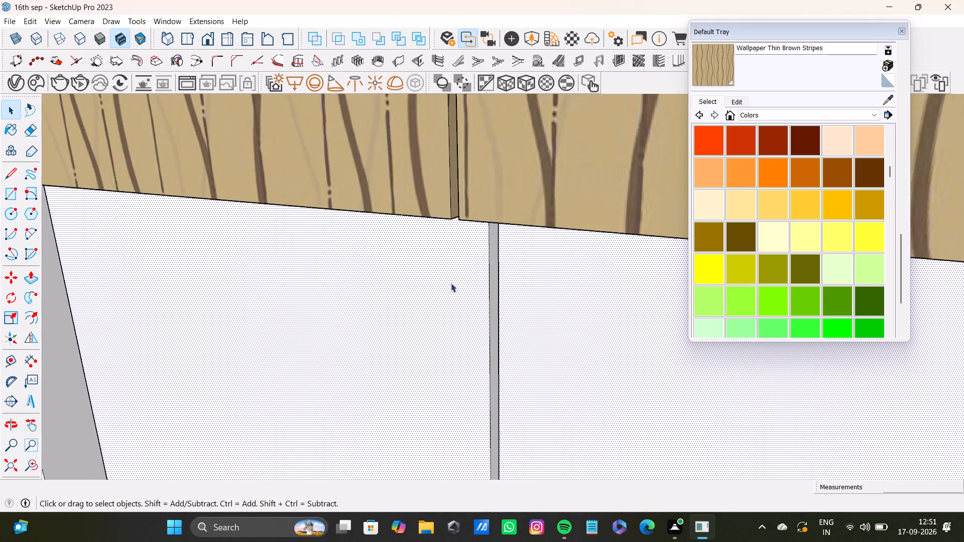
scroll(451, 283, "up", 6)
left_click(515, 241, "shift")
left_click(521, 226, "shift")
scroll(520, 225, "down", 4, "shift")
middle_click_drag(519, 226, 518, 326, "shift")
scroll(496, 306, "up", 12)
middle_click_drag(450, 312, 486, 267)
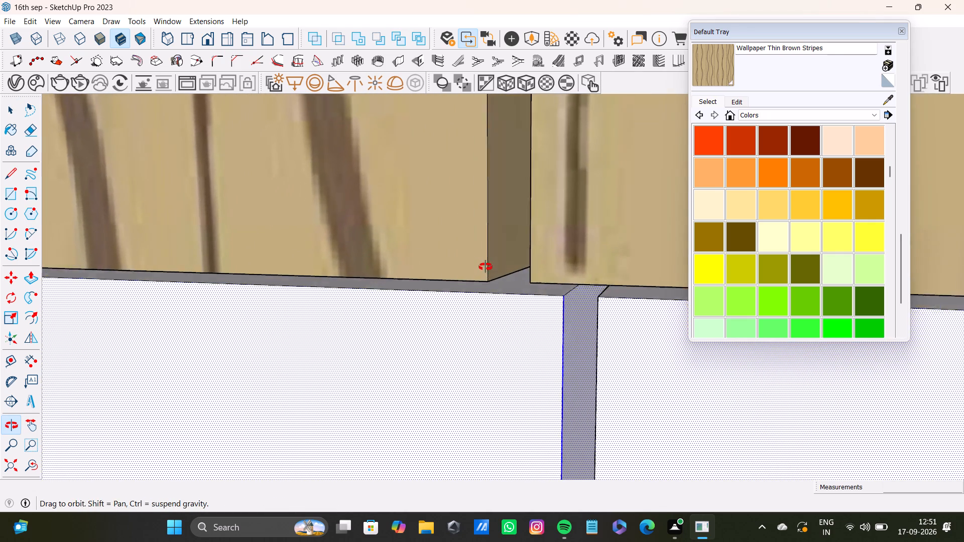
middle_click_drag(486, 267, 491, 257)
scroll(512, 289, "up", 4, "shift")
left_click(543, 293, "shift")
scroll(544, 293, "down", 6, "shift")
middle_click_drag(544, 295, 426, 305, "shift")
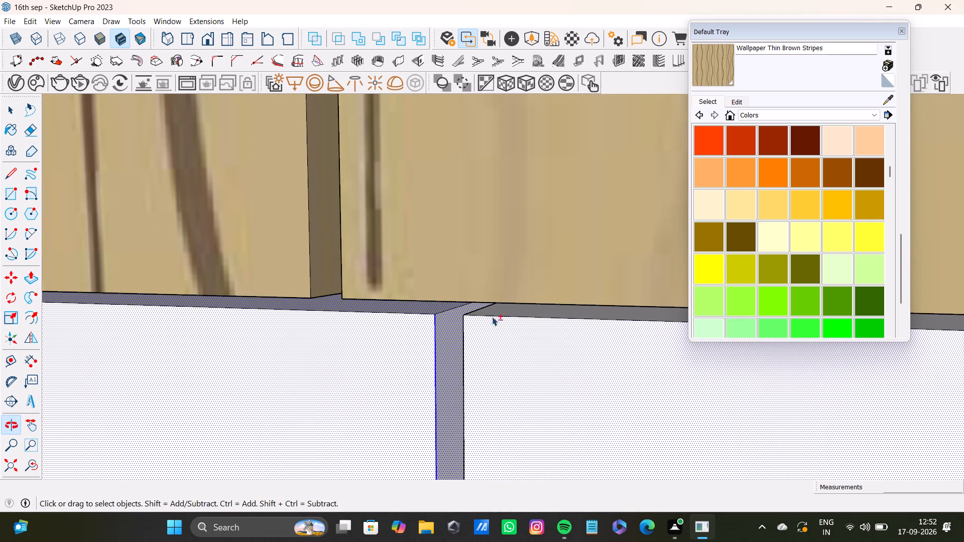
left_click(514, 313, "shift")
Check the remaining gaps between the doors and add the exposed side face of the end door to the selection.
scroll(514, 313, "down", 16, "shift")
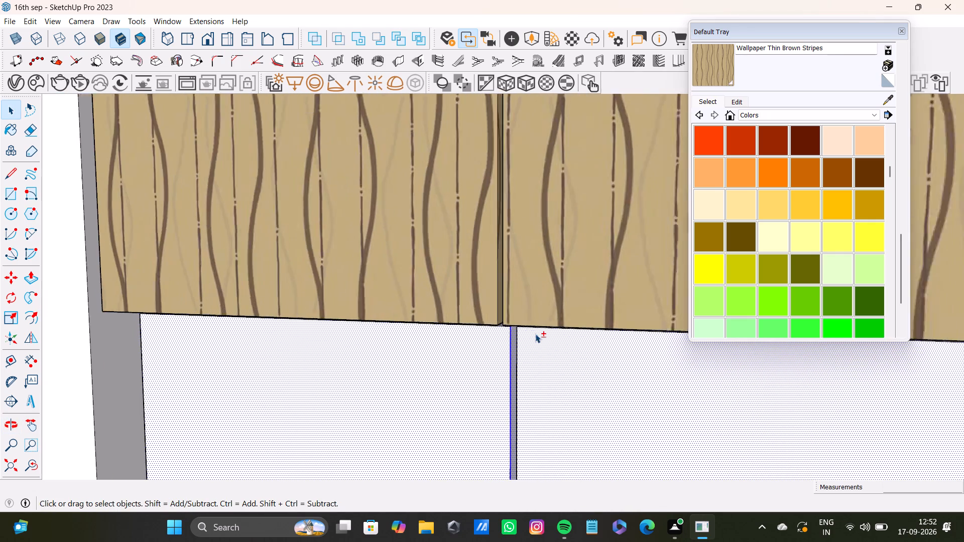
scroll(535, 334, "down", 1, "shift")
middle_click_drag(535, 334, 230, 326, "shift")
scroll(533, 398, "down", 7, "shift")
middle_click_drag(568, 384, 488, 236, "shift")
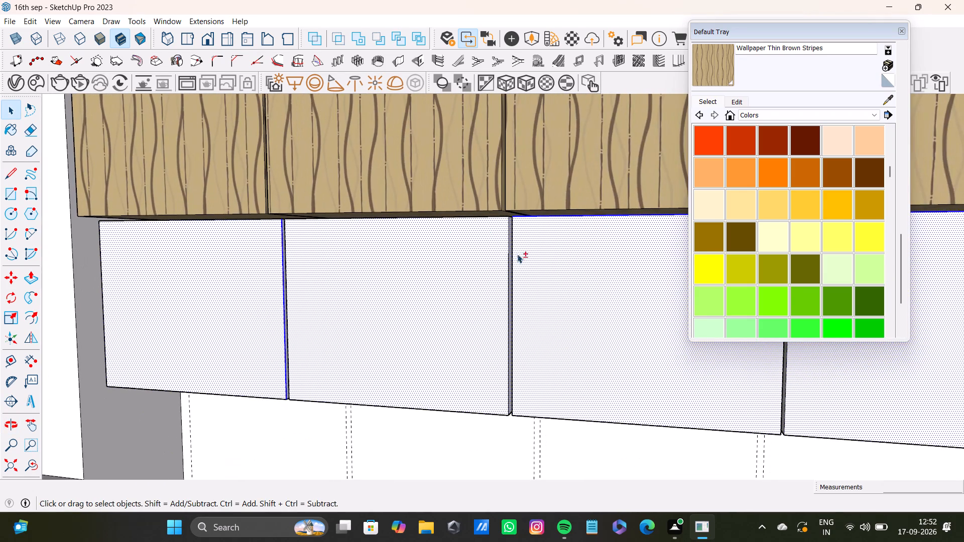
middle_click_drag(455, 313, 199, 369, "shift")
scroll(522, 328, "up", 7, "shift")
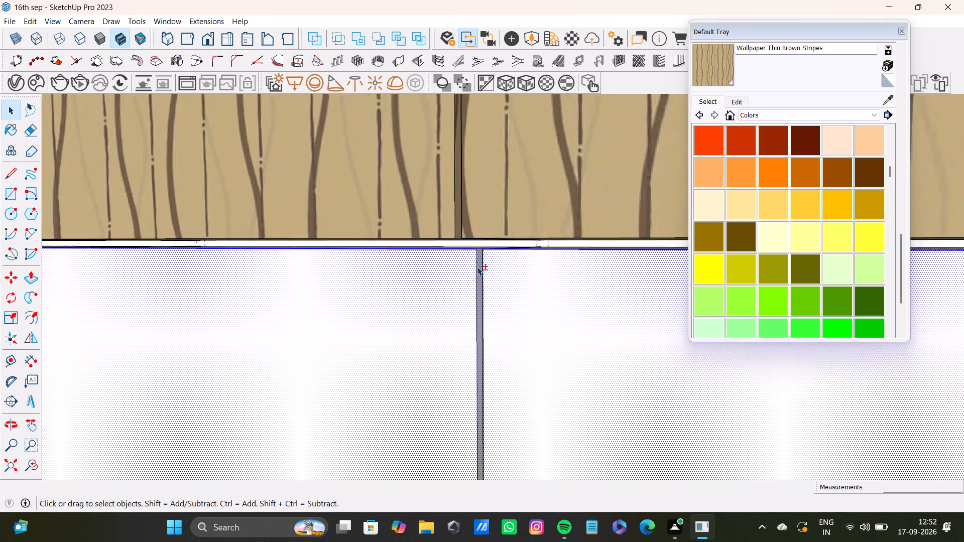
scroll(477, 266, "up", 1, "shift")
scroll(477, 266, "down", 2, "shift")
scroll(455, 267, "up", 4, "shift")
middle_click_drag(454, 258, 466, 286)
scroll(465, 286, "up", 11)
scroll(488, 286, "down", 7)
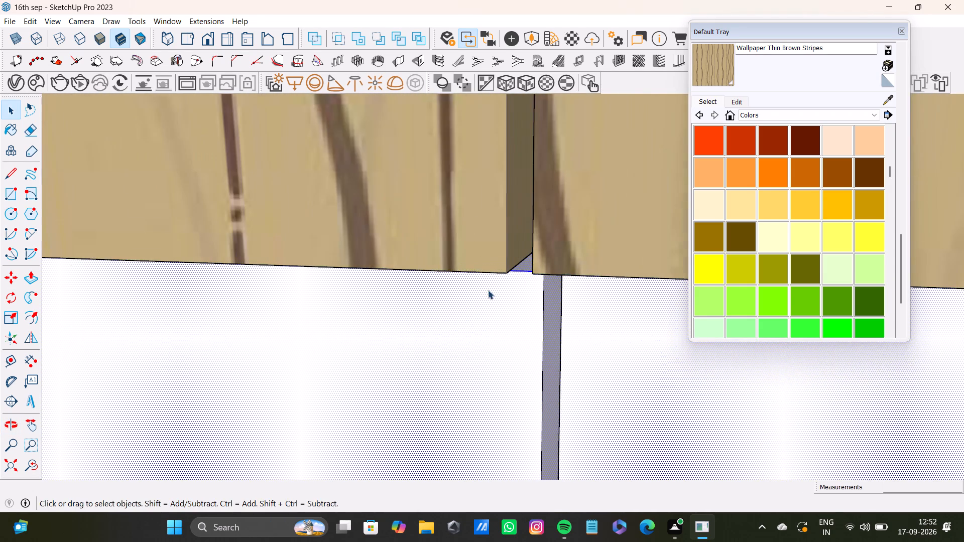
scroll(488, 290, "down", 5)
middle_click_drag(515, 325, 95, 244, "shift")
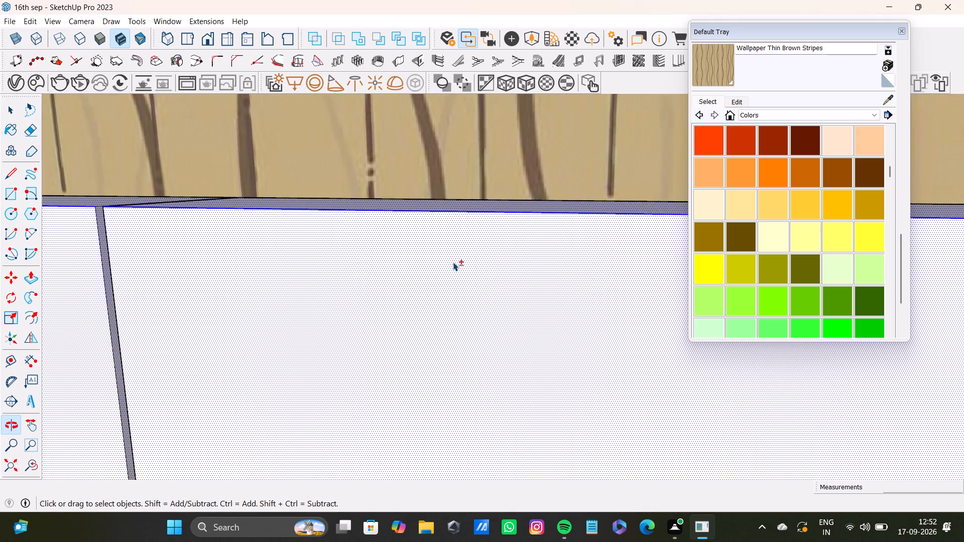
scroll(453, 262, "down", 11, "shift")
middle_click_drag(454, 274, 406, 283, "shift")
scroll(580, 291, "up", 10, "shift")
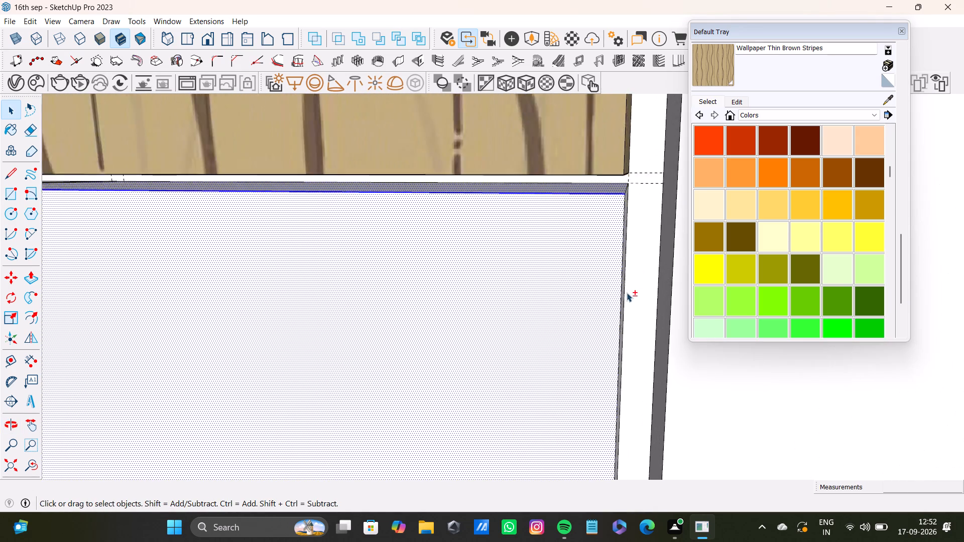
scroll(627, 293, "up", 2, "shift")
middle_click_drag(627, 292, 622, 299)
left_click(613, 300, "shift")
scroll(608, 304, "down", 2, "shift")
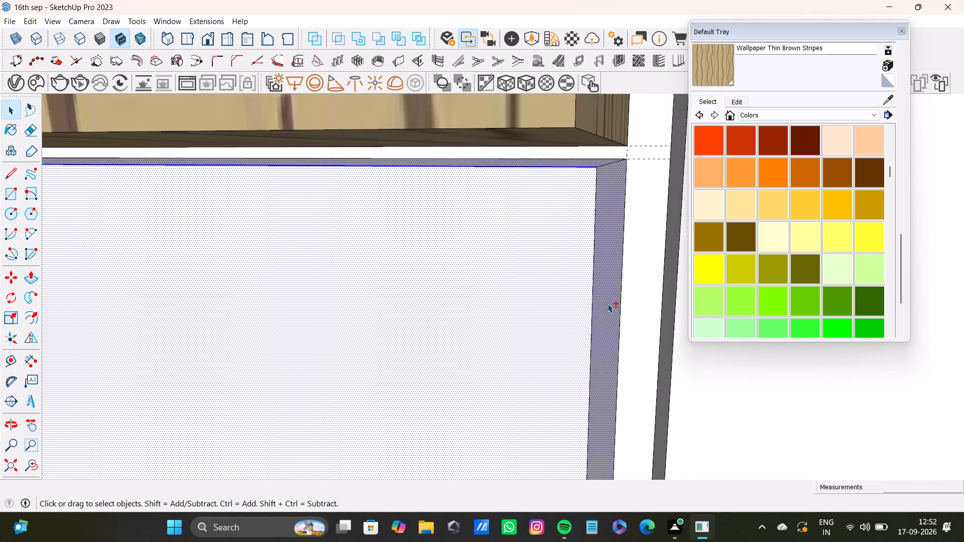
Add the undersides of all four doors to the selection and paint the selected faces with Color C01.
scroll(608, 304, "down", 15, "shift")
middle_click_drag(555, 345, 731, 188, "shift")
scroll(505, 345, "down", 7, "shift")
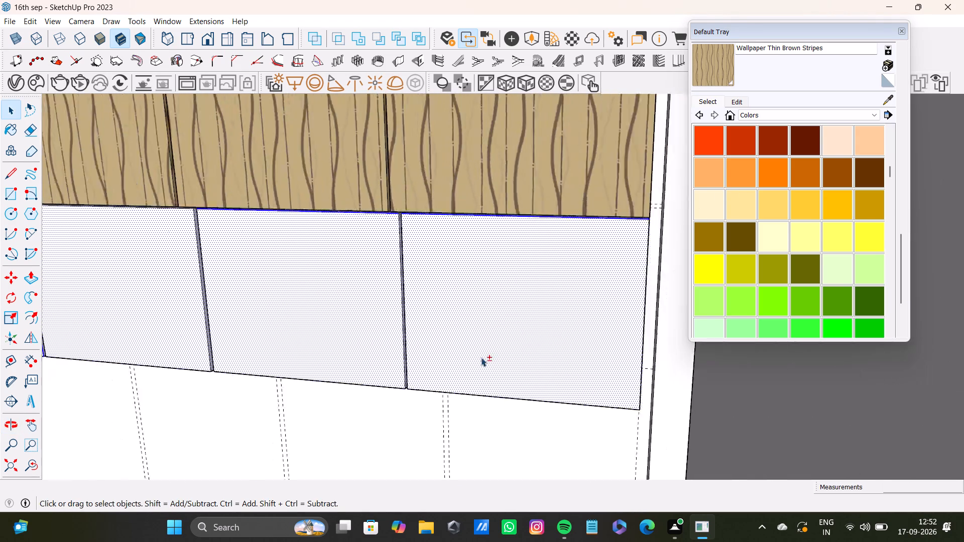
scroll(481, 357, "down", 1, "shift")
middle_click(473, 358, "shift")
left_click(24, 468, "shift")
left_click(13, 471, "shift")
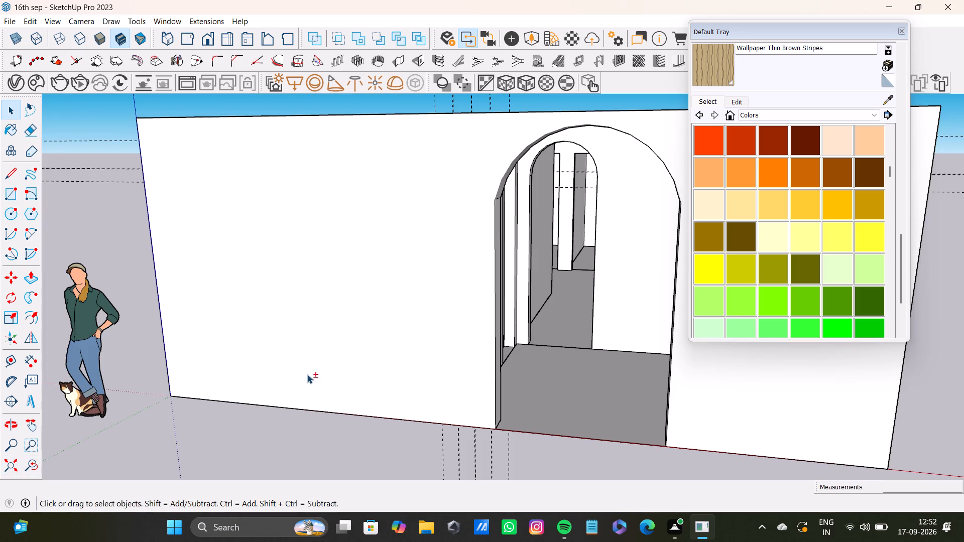
middle_click_drag(483, 280, 492, 384, "shift")
middle_click_drag(549, 220, 540, 371)
scroll(498, 129, "up", 3)
middle_click_drag(498, 102, 454, 327, "shift")
scroll(426, 215, "up", 11)
middle_click_drag(424, 196, 355, 377, "shift")
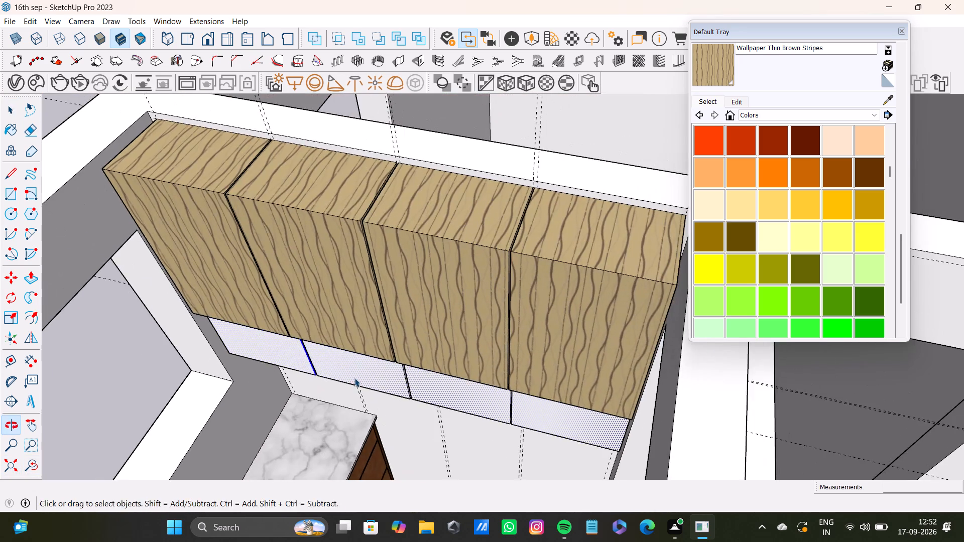
middle_click_drag(354, 378, 498, 350)
scroll(453, 367, "up", 4)
middle_click_drag(470, 404, 424, 214)
middle_click_drag(489, 345, 489, 338)
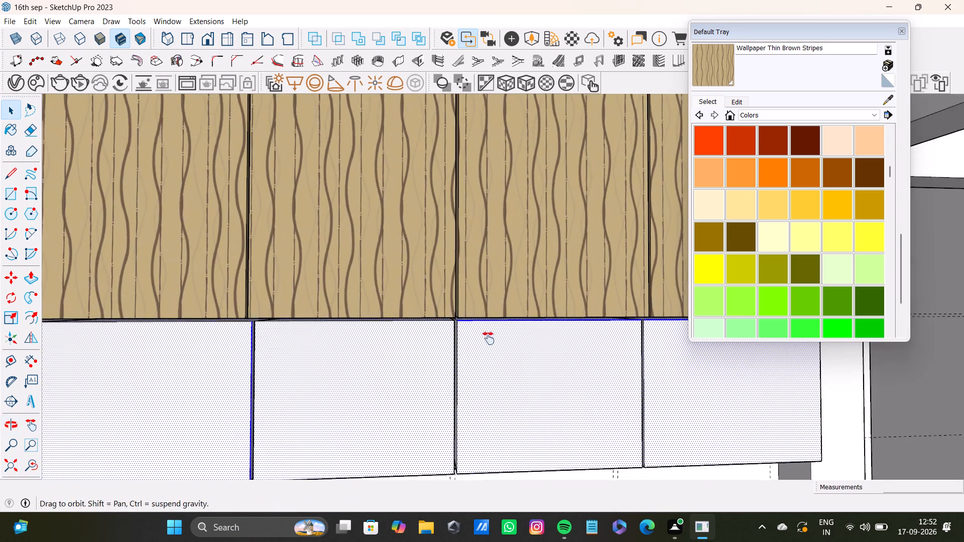
middle_click_drag(489, 338, 477, 213)
middle_click_drag(505, 340, 487, 230)
left_click(559, 334, "shift")
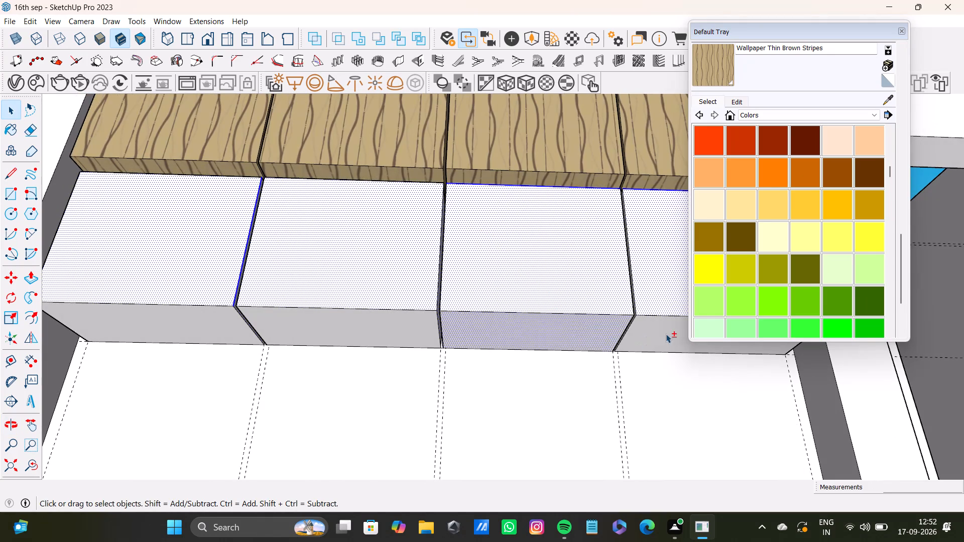
left_click(668, 333, "shift")
left_click(386, 326, "shift")
left_click(190, 323, "shift")
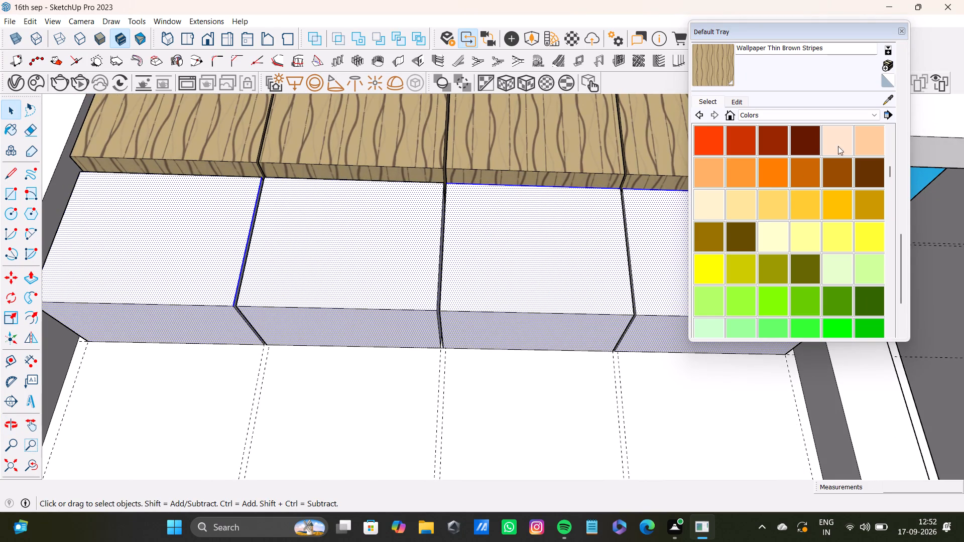
left_click(841, 145, "shift")
left_click(564, 272, "shift")
key("space")
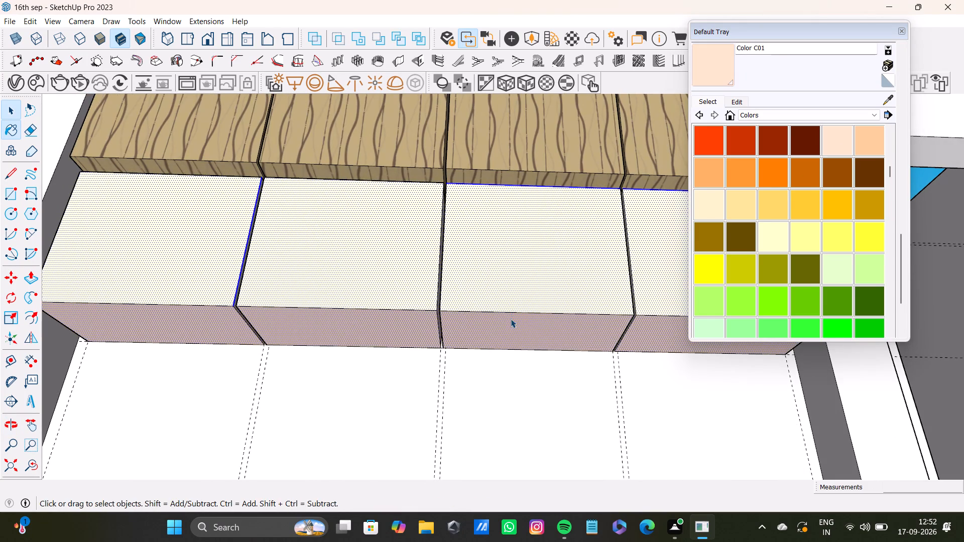
Examine the painted upper cabinets and doors on both kitchen walls from above.
scroll(511, 319, "down", 5)
left_click(31, 462)
left_click(17, 460)
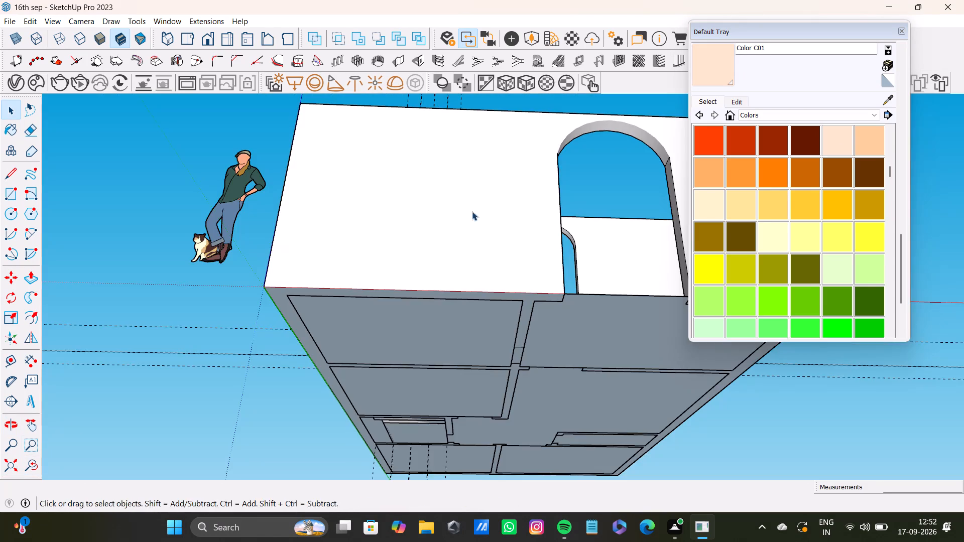
middle_click_drag(474, 206, 250, 473)
left_click(380, 119)
scroll(490, 197, "up", 12)
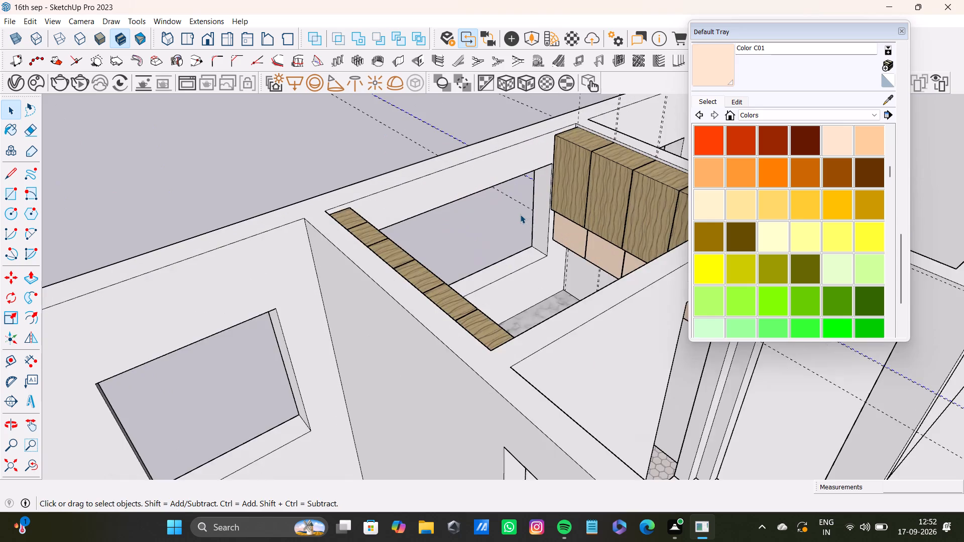
middle_click_drag(522, 214, 185, 396)
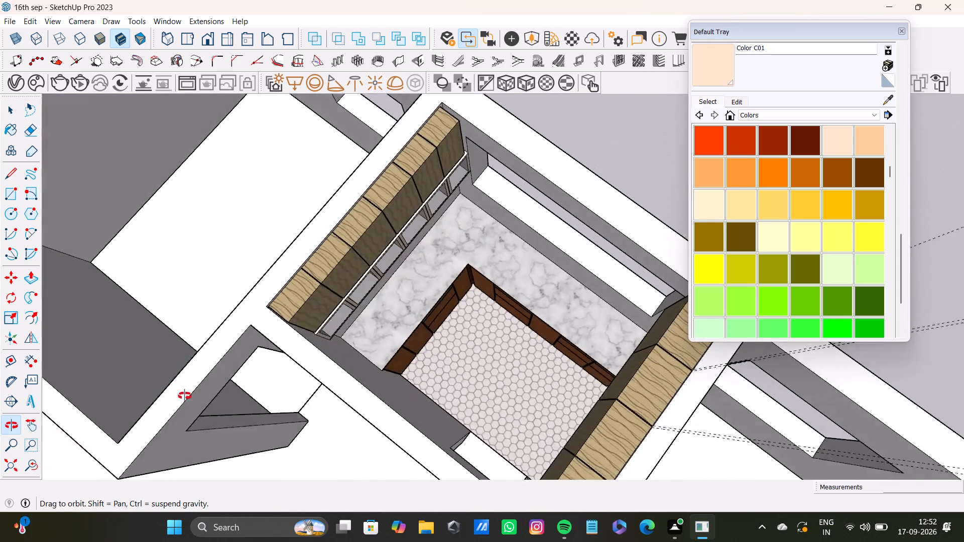
middle_click_drag(185, 396, 34, 196)
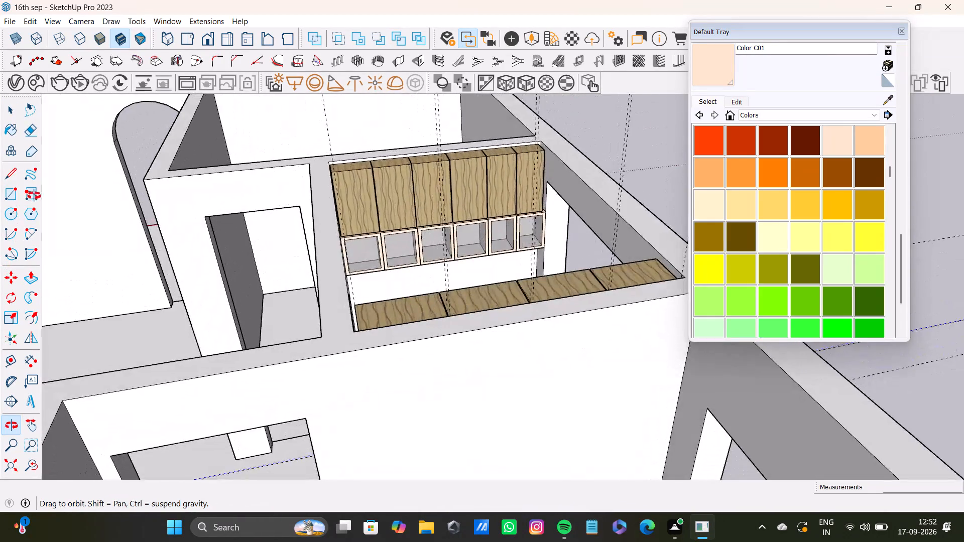
middle_click_drag(34, 196, 286, 308)
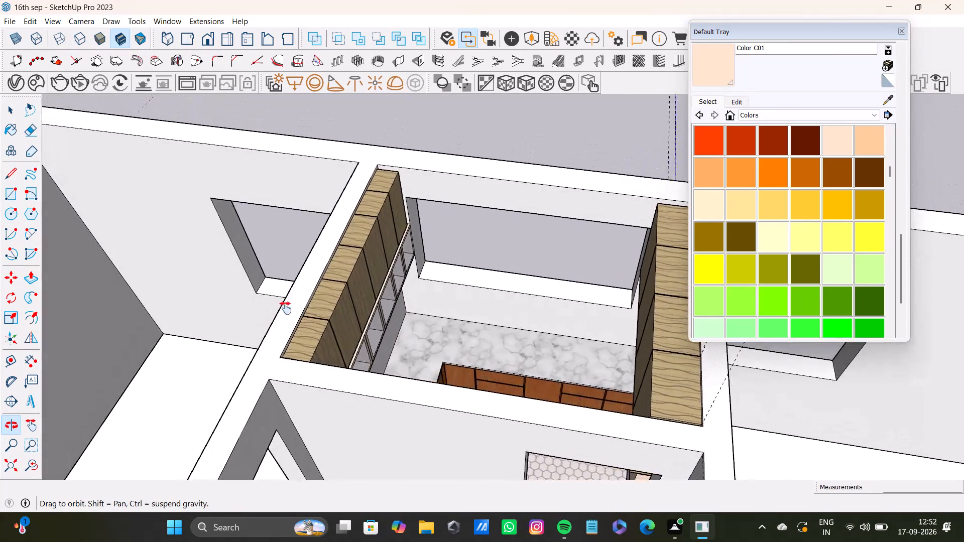
Push the kitchen window's side face nearest the glass-door upper cabinets inward about 4 1/2", narrowing the opening.
middle_click_drag(286, 308, 299, 298)
scroll(498, 223, "up", 3)
left_click(409, 222)
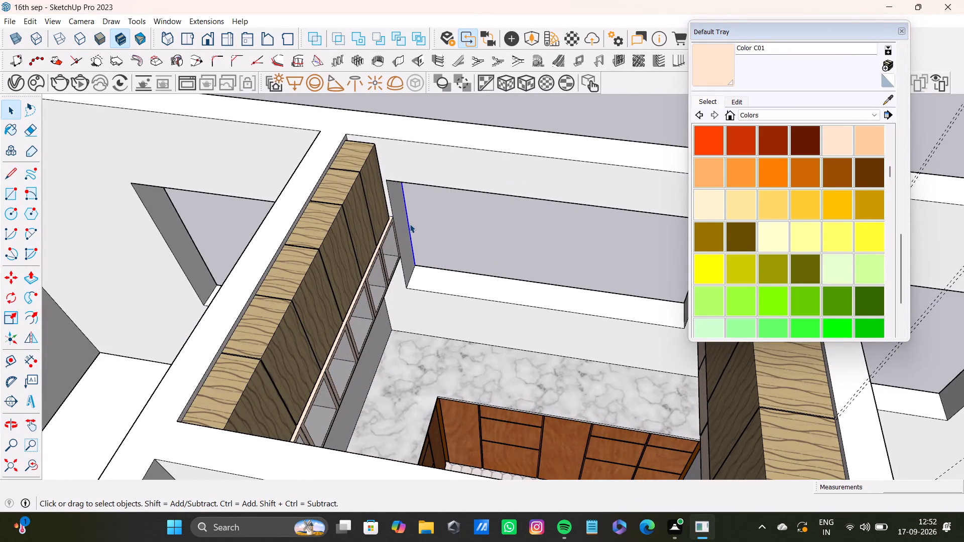
left_click(406, 234)
key("p")
left_click_drag(406, 235, 422, 241)
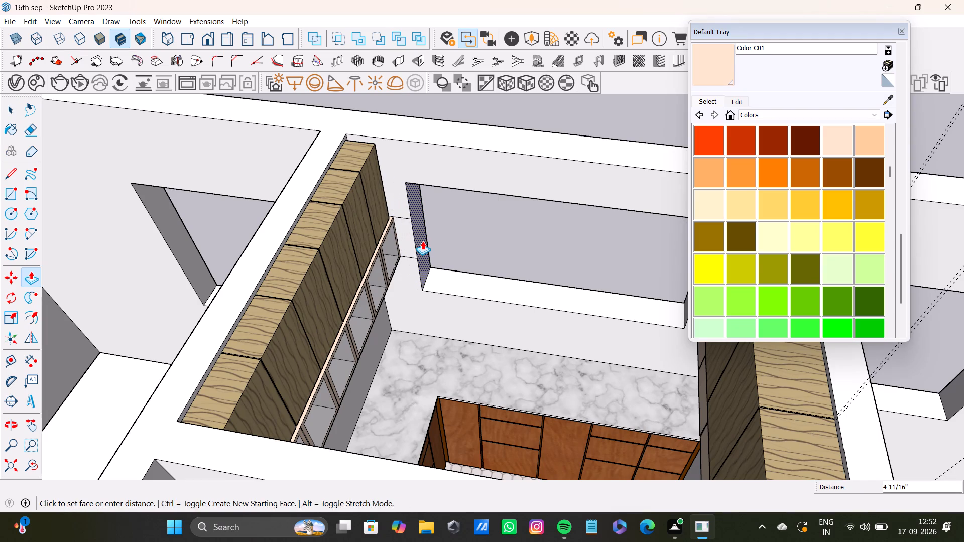
left_click_drag(422, 241, 421, 242)
key("space")
Delete the two short leftover edges on the wall between the glass-door cabinets and the window.
left_click(407, 219)
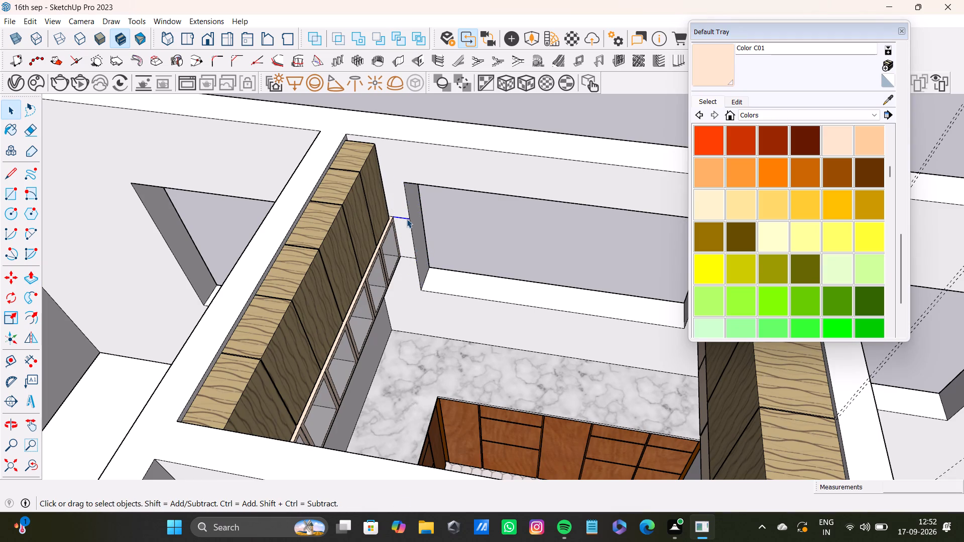
key("Pause")
key("Delete")
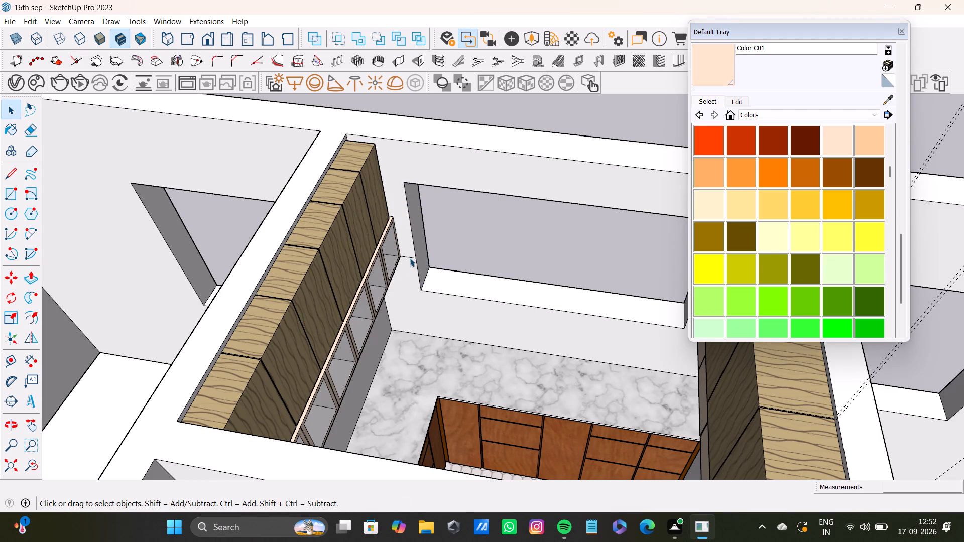
left_click(410, 258)
key("Delete")
Push the opposite side face of the kitchen window inward to narrow the opening on that side too.
scroll(459, 249, "down", 7)
middle_click_drag(488, 250, 683, 234)
scroll(395, 227, "up", 2)
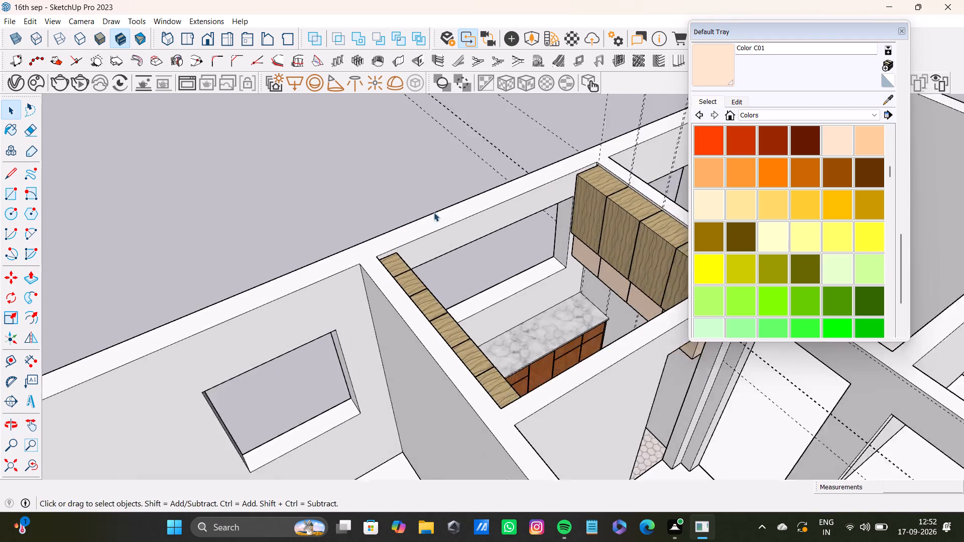
scroll(434, 212, "up", 4)
left_click(586, 228)
key("p")
left_click_drag(587, 233, 571, 244)
left_click(348, 145)
key("space")
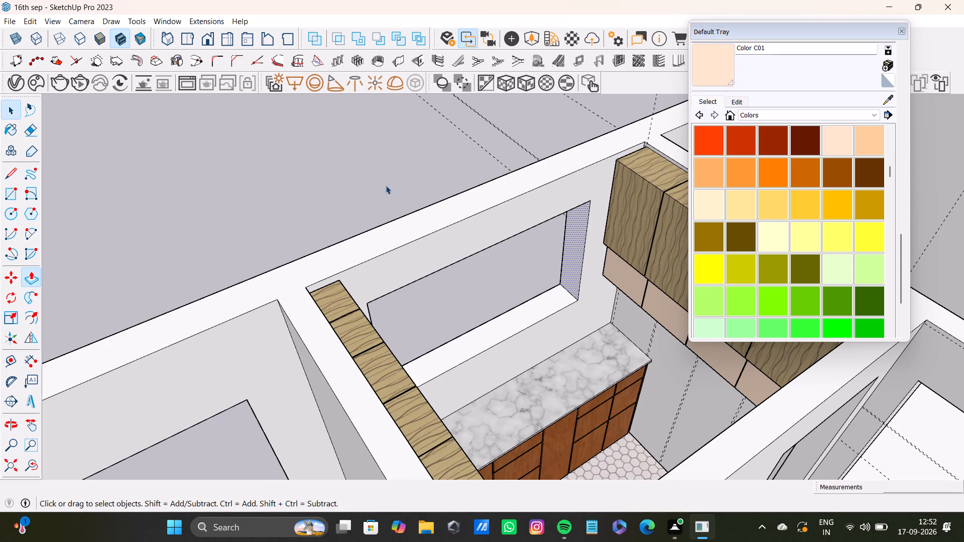
Examine the kitchen's window opening and upper cabinets from above and from several sides.
scroll(439, 204, "down", 8)
middle_click_drag(624, 230, 445, 109)
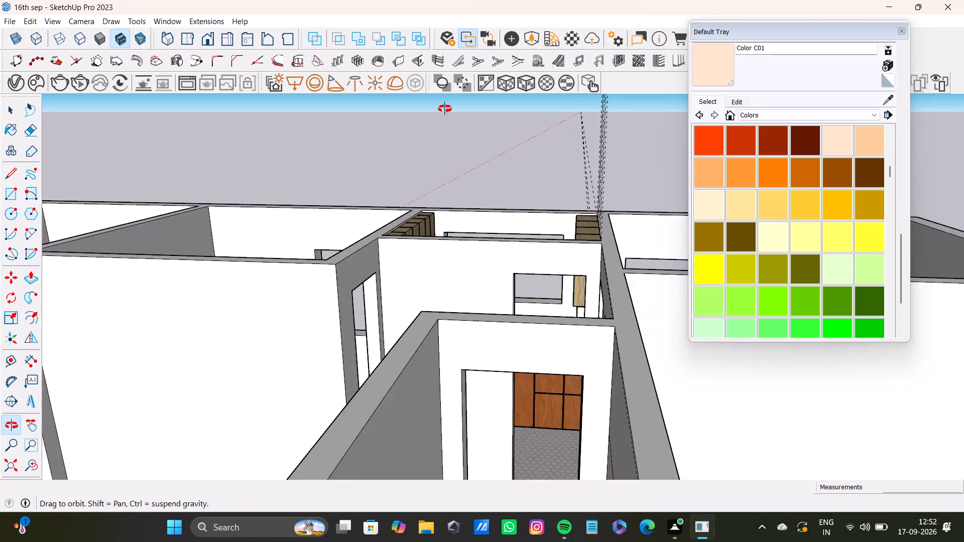
middle_click_drag(445, 109, 293, 327)
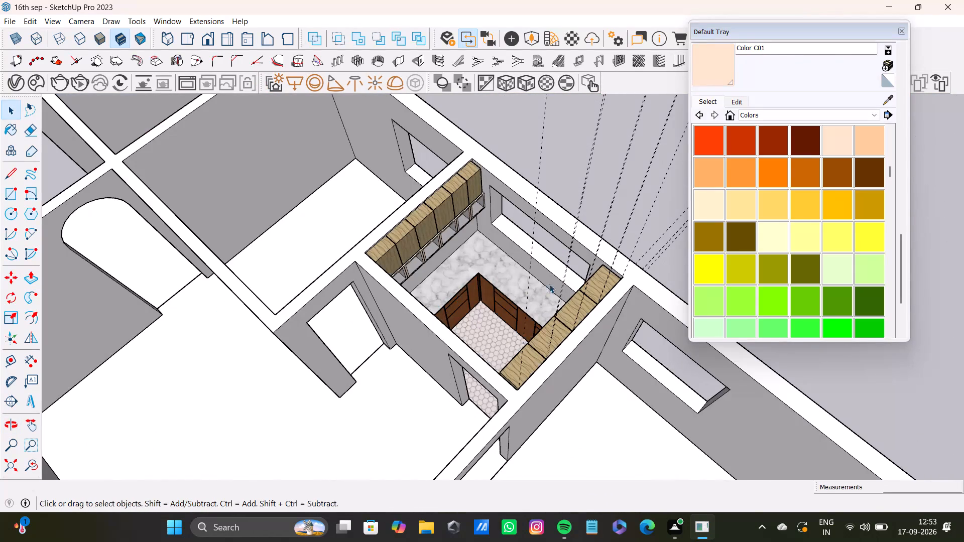
middle_click_drag(548, 289, 737, 358)
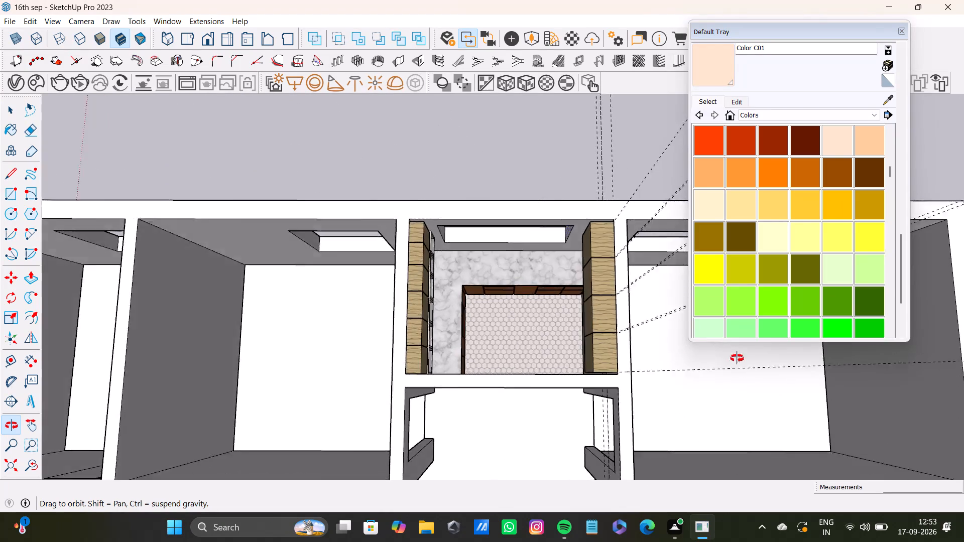
middle_click_drag(737, 358, 301, 244)
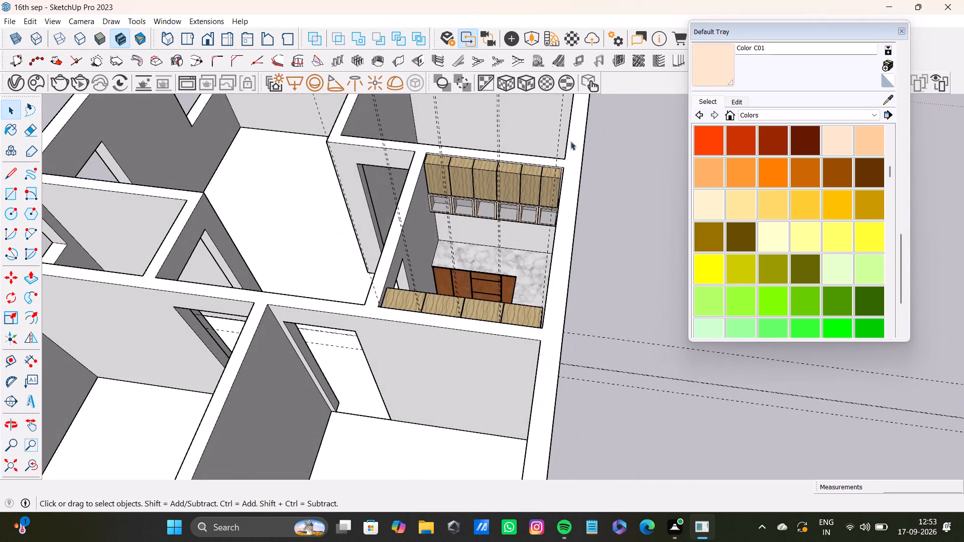
left_click(622, 129)
scroll(414, 186, "up", 2)
scroll(400, 191, "down", 4)
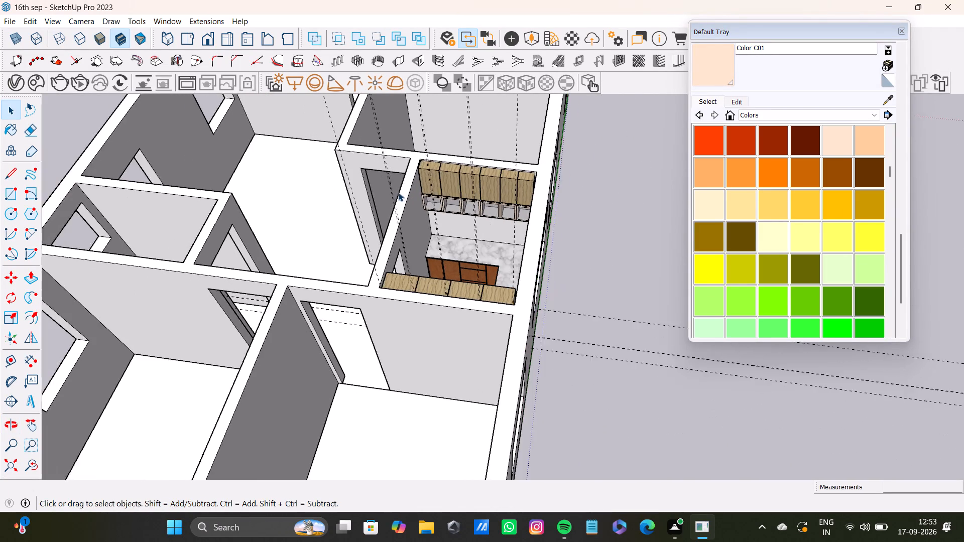
scroll(398, 192, "down", 4)
middle_click_drag(394, 199, 368, 277, "shift")
middle_click_drag(368, 277, 660, 240)
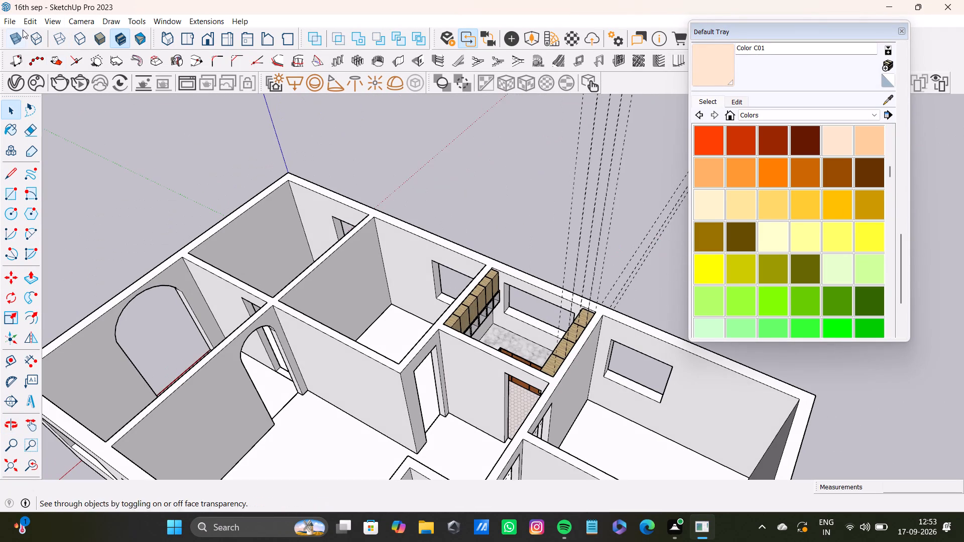
Delete all construction guides from the model.
left_click(23, 24)
left_click(81, 123)
key("space")
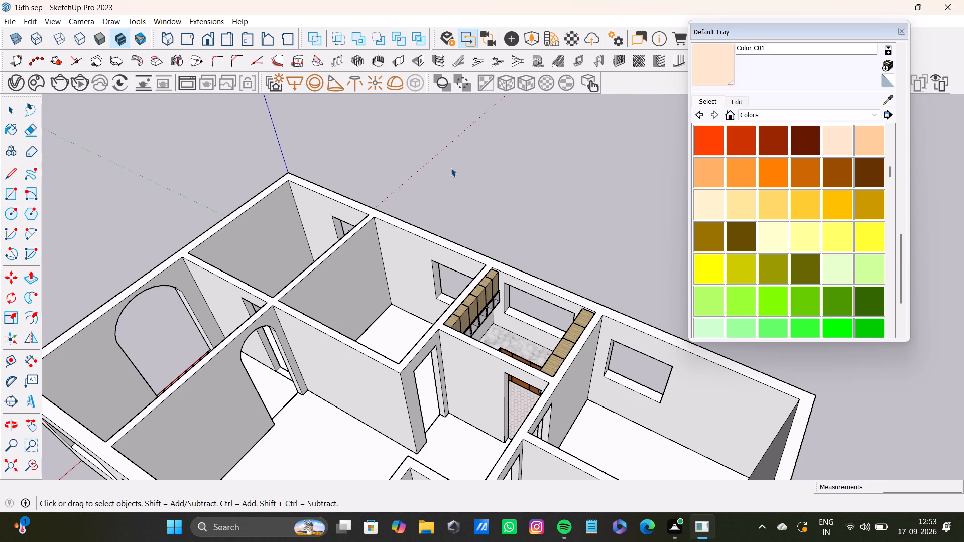
left_click(451, 168)
Examine the other rooms of the house and the plain end wall of the corner room farther from the kitchen.
scroll(436, 326, "up", 8)
middle_click_drag(342, 300, 507, 262)
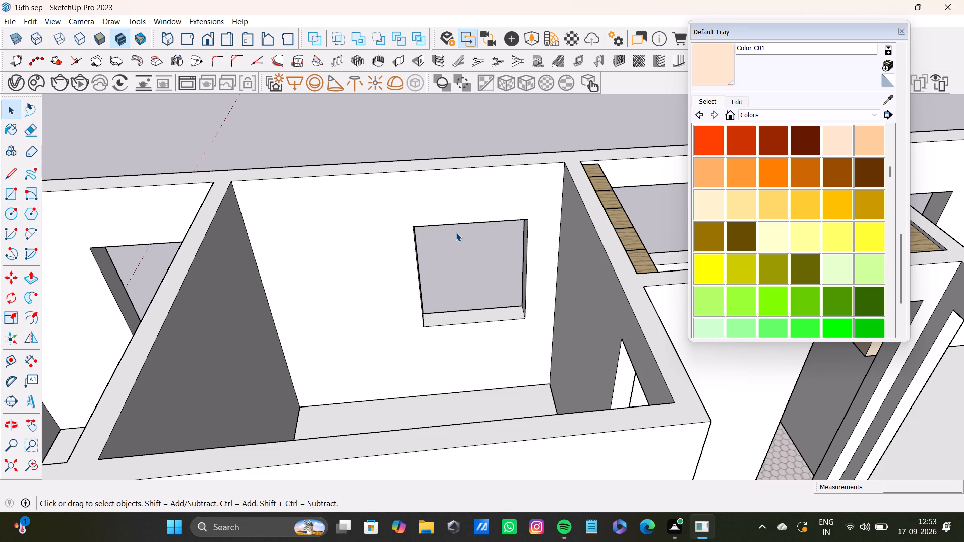
scroll(581, 332, "down", 1)
scroll(535, 125, "down", 2)
middle_click_drag(579, 295, 292, 368)
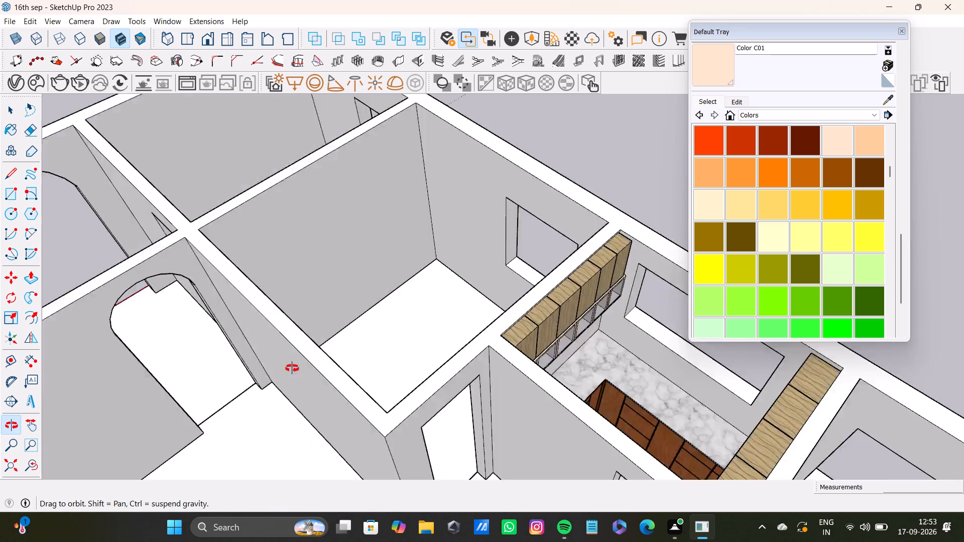
middle_click_drag(292, 368, 266, 368)
scroll(347, 295, "up", 6)
scroll(415, 273, "down", 10, "shift")
middle_click_drag(420, 278, 493, 372, "shift")
middle_click_drag(534, 372, 213, 375)
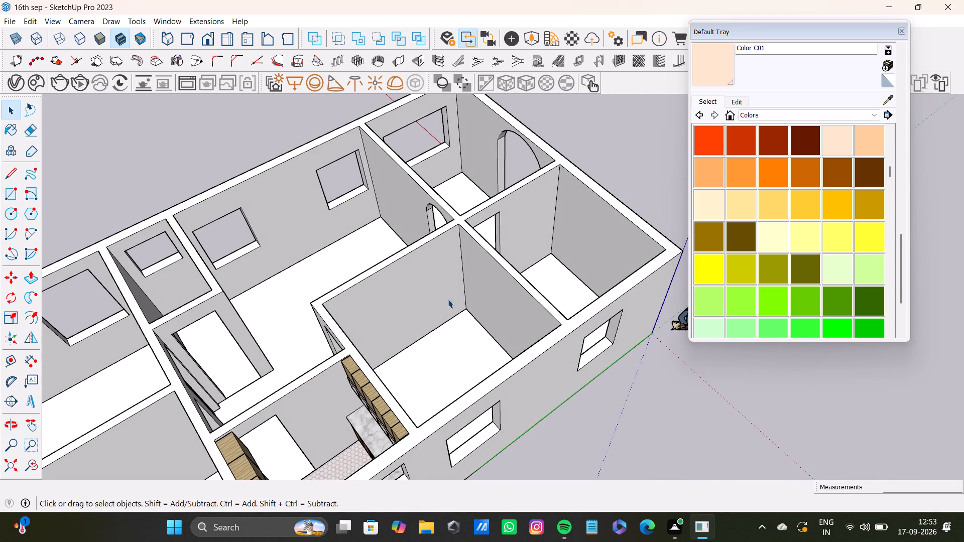
scroll(474, 279, "down", 9)
middle_click_drag(465, 307, 650, 272)
scroll(650, 272, "up", 1)
scroll(460, 359, "down", 4)
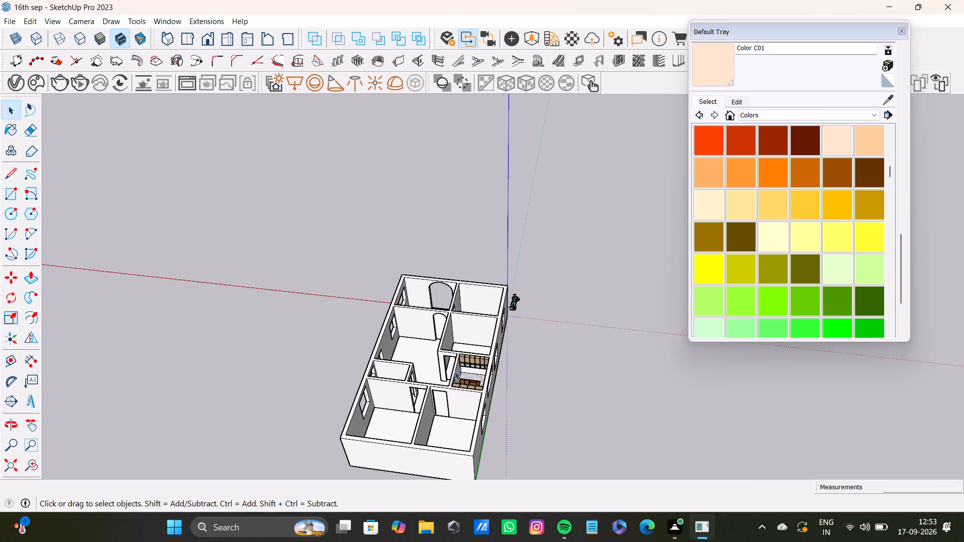
scroll(454, 371, "down", 2)
middle_click_drag(433, 405, 447, 351, "shift")
scroll(422, 358, "up", 10)
middle_click_drag(355, 369, 855, 385)
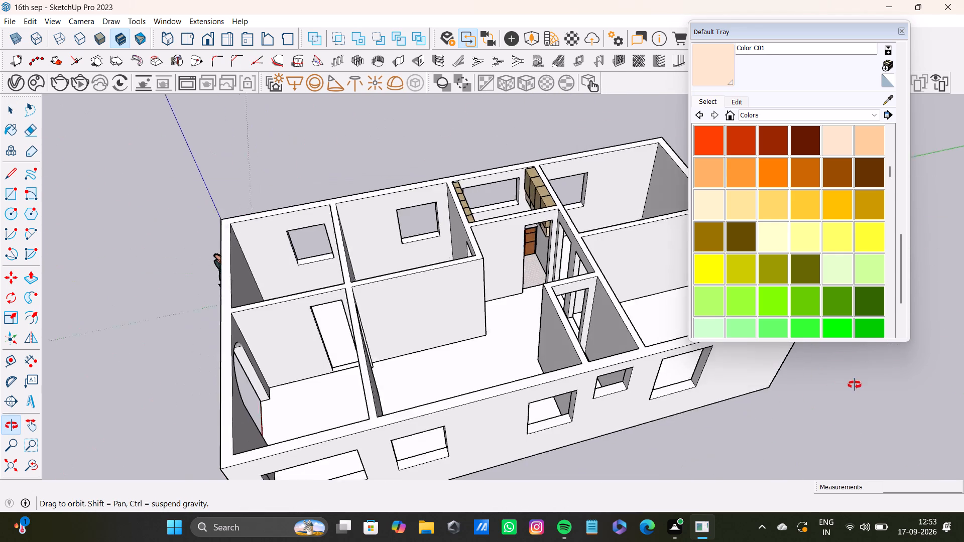
middle_click_drag(855, 385, 855, 385)
middle_click_drag(652, 323, 426, 392, "shift")
middle_click_drag(414, 390, 588, 327)
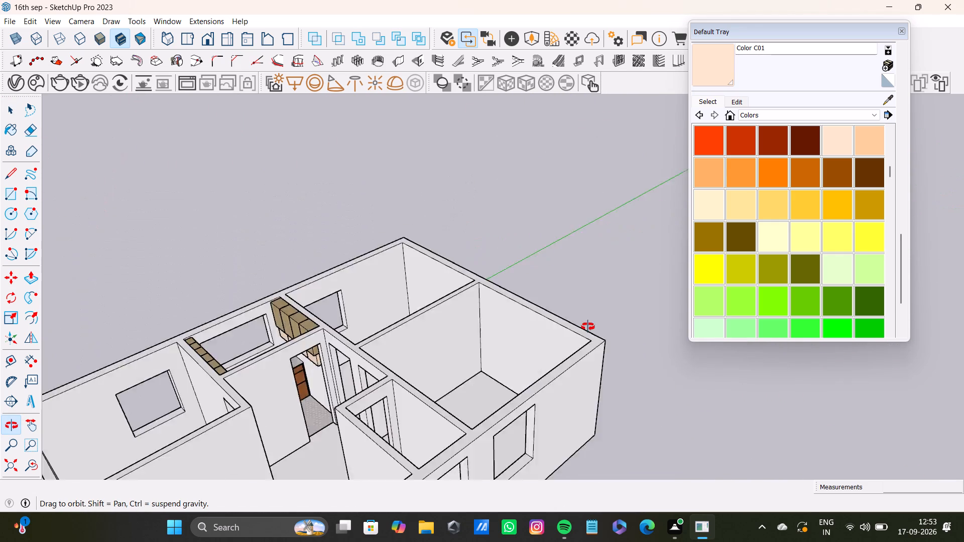
middle_click_drag(588, 327, 722, 386)
middle_click_drag(585, 373, 508, 387, "shift")
scroll(459, 356, "up", 6)
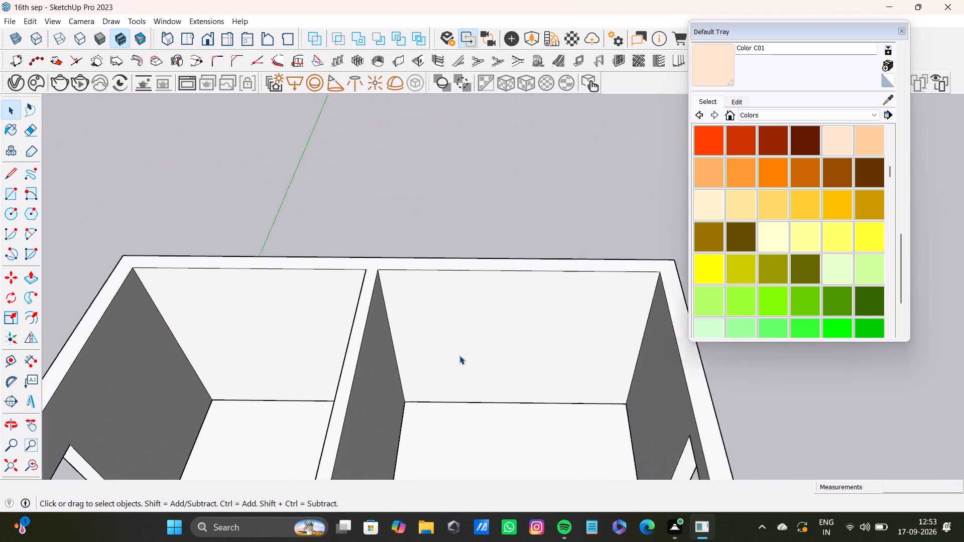
scroll(459, 355, "up", 2)
middle_click_drag(429, 369, 413, 379, "shift")
left_click(445, 351)
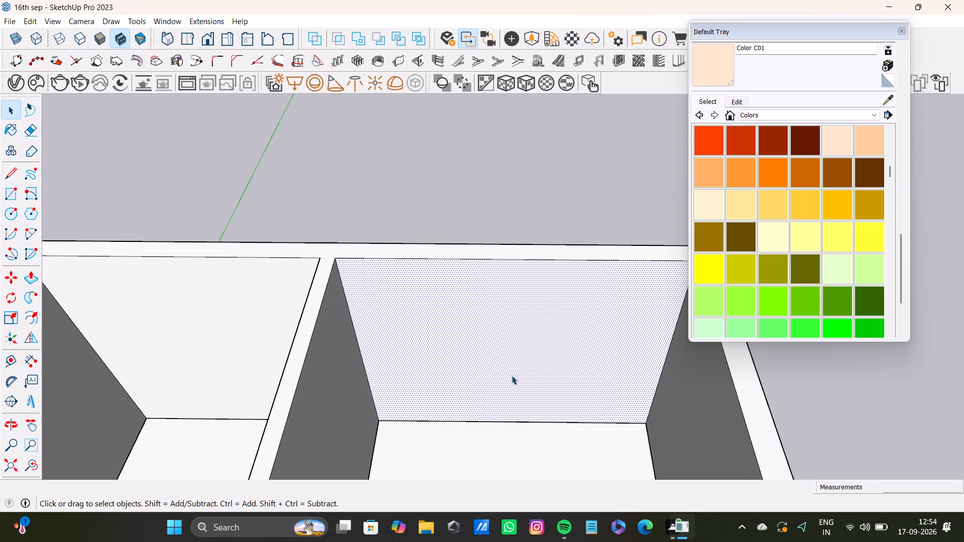
middle_click_drag(504, 371, 508, 281)
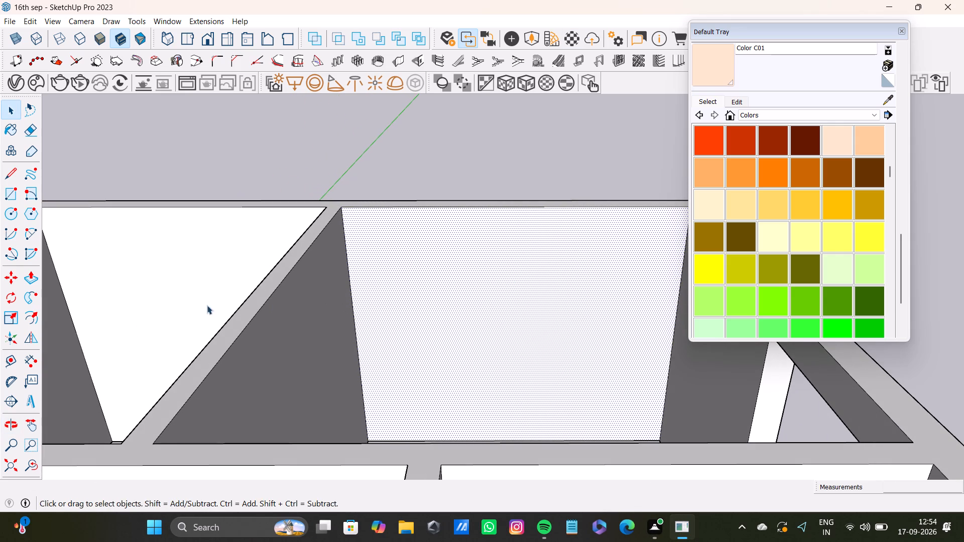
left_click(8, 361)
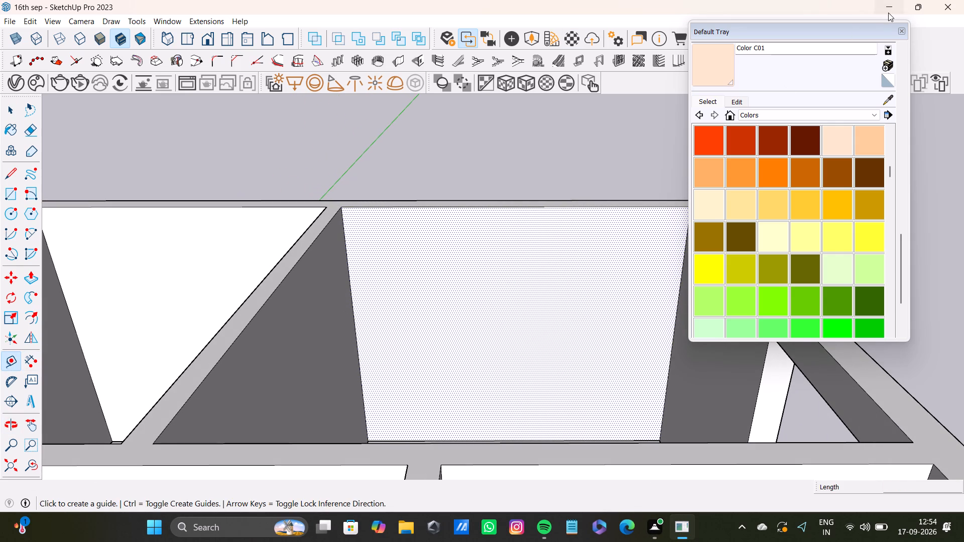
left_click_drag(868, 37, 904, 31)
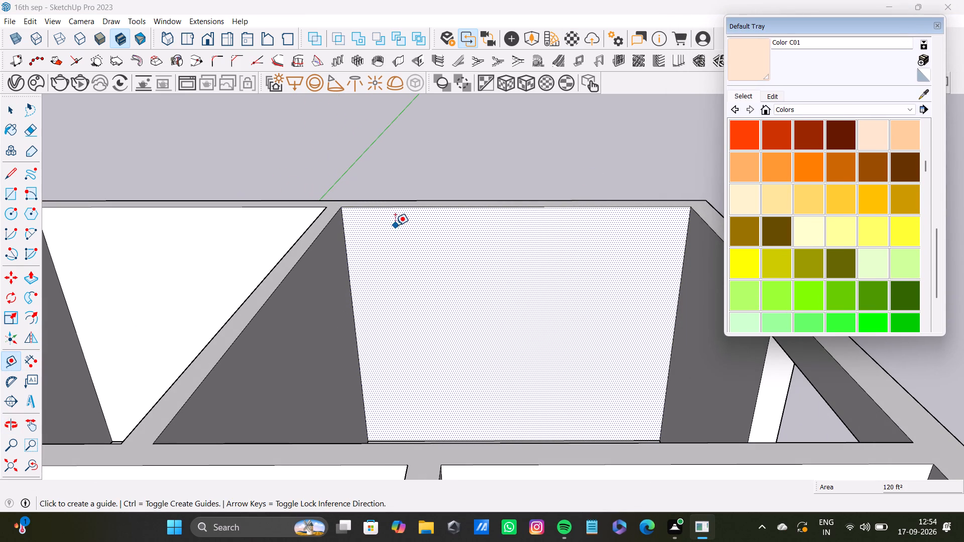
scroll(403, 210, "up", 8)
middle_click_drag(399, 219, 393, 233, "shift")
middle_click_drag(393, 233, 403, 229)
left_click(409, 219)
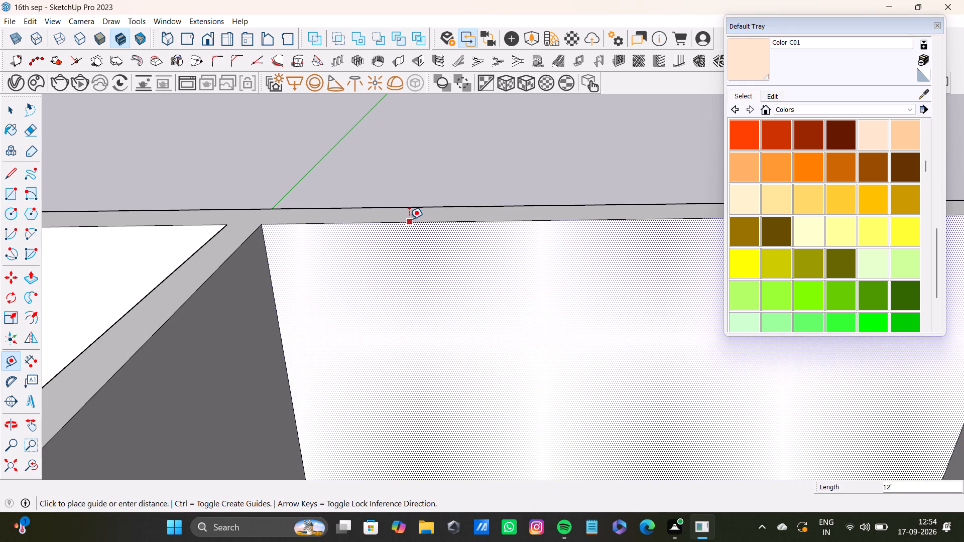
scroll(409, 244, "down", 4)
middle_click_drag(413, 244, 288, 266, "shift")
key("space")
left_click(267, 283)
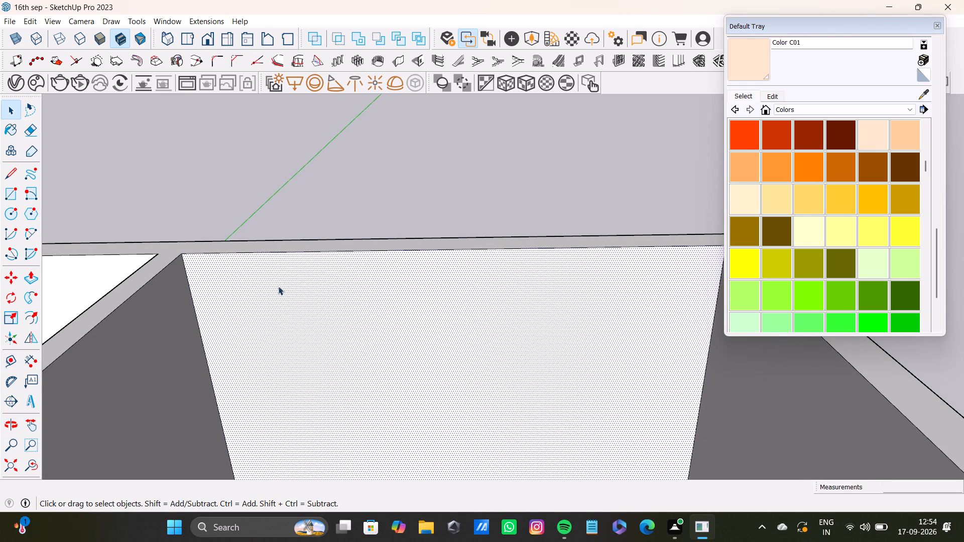
Draw a rectangle corner to corner over the corner room's plain end wall and delete the stray face capping the room.
scroll(376, 325, "down", 3)
middle_click_drag(377, 325, 375, 245, "shift")
middle_click_drag(386, 246, 387, 279)
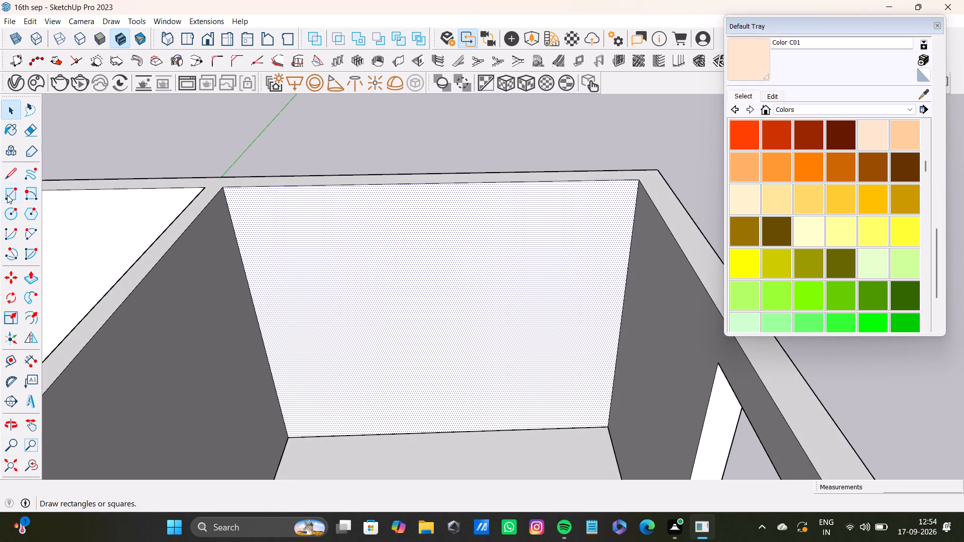
left_click(7, 195)
left_click(223, 186)
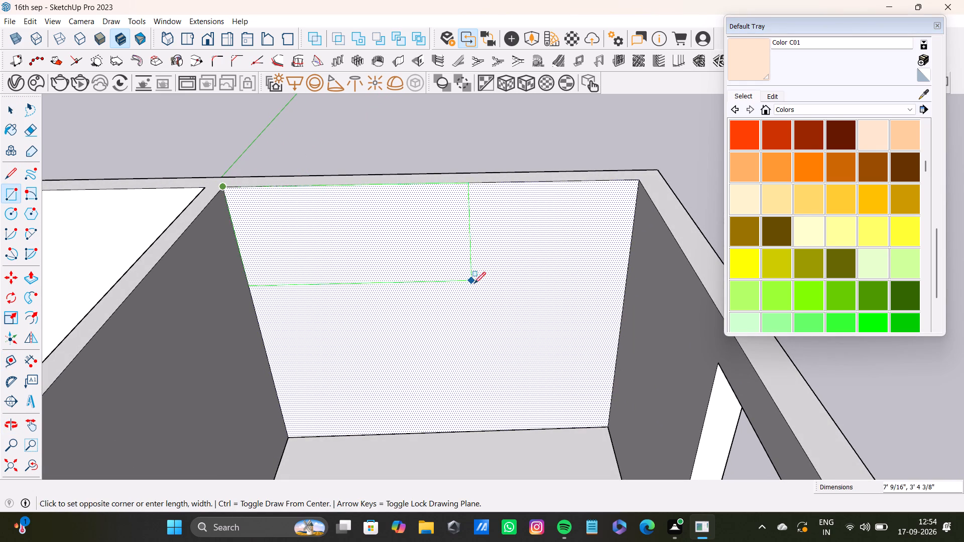
left_click(607, 428)
key("space")
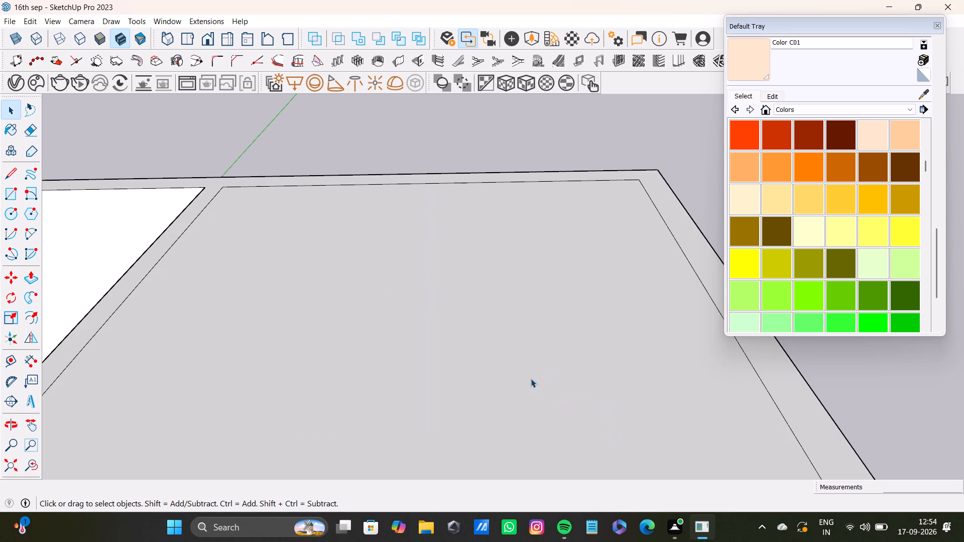
left_click(519, 378)
key("Delete")
Group the corner room's end wall face together with its bounding edges.
scroll(517, 378, "down", 4)
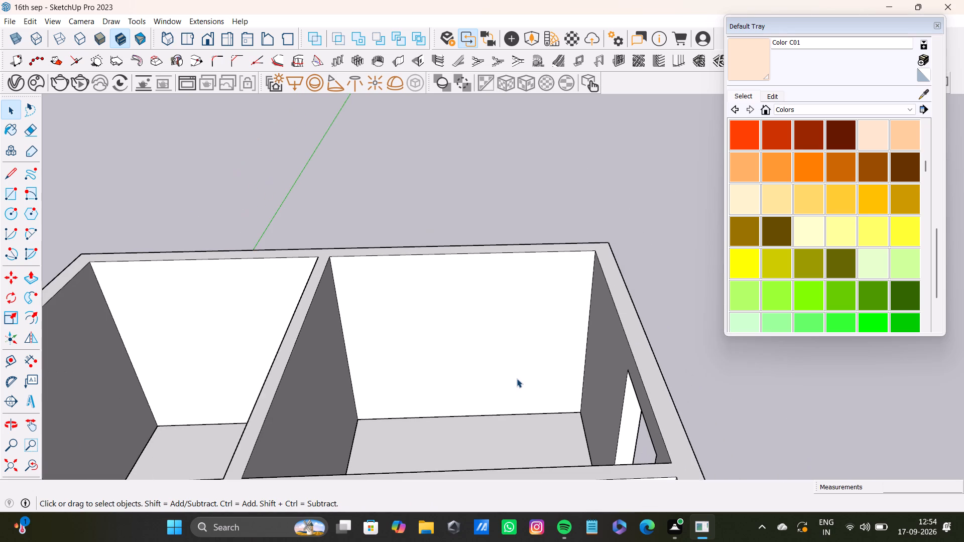
double_click(517, 378)
right_click(517, 378)
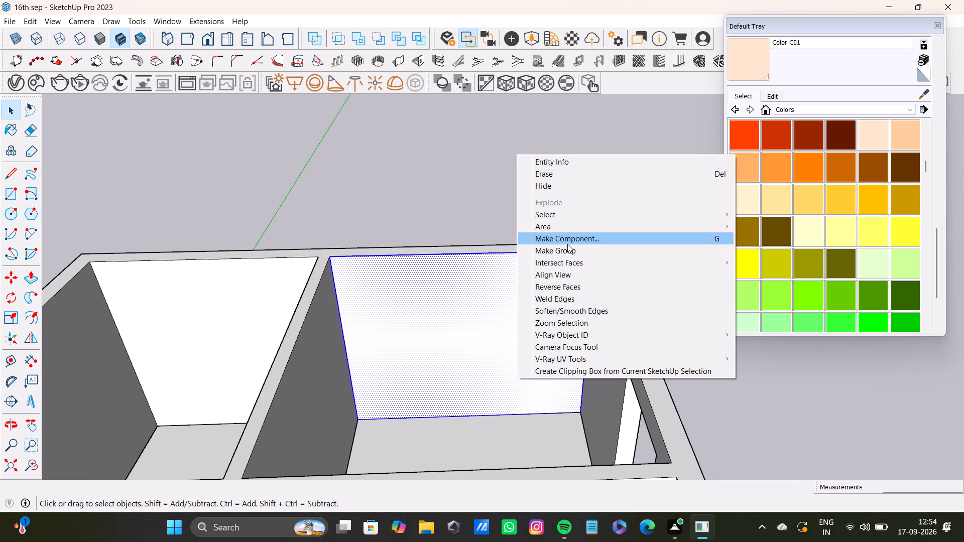
left_click(567, 249)
left_click(484, 175)
key("space")
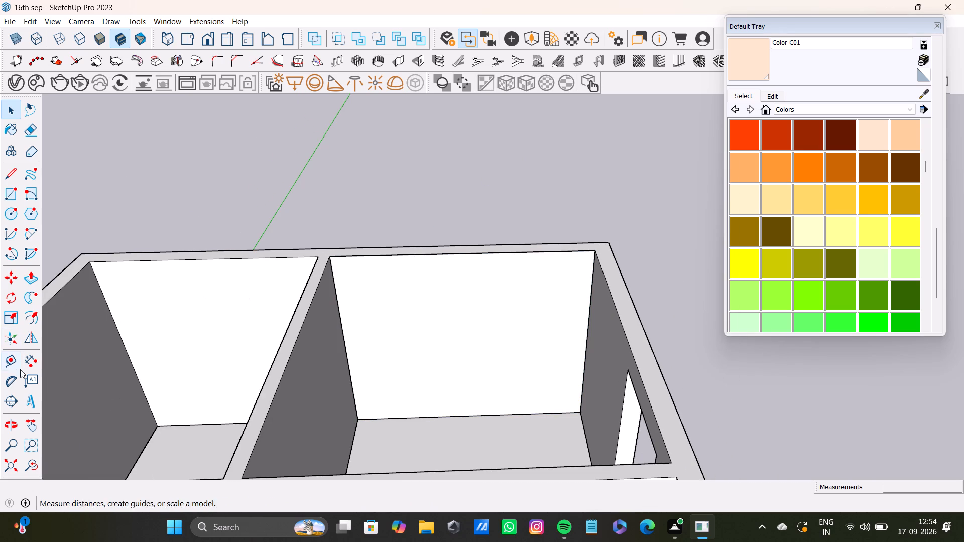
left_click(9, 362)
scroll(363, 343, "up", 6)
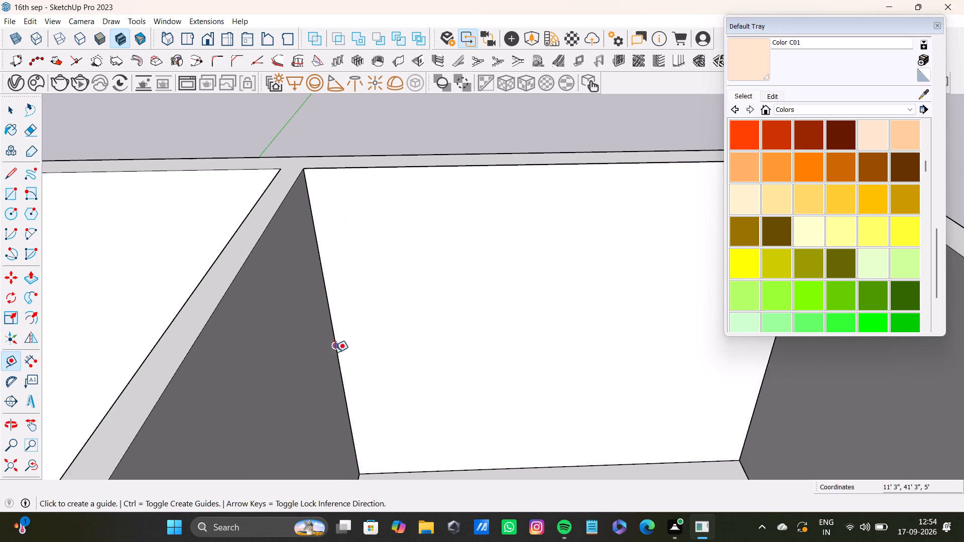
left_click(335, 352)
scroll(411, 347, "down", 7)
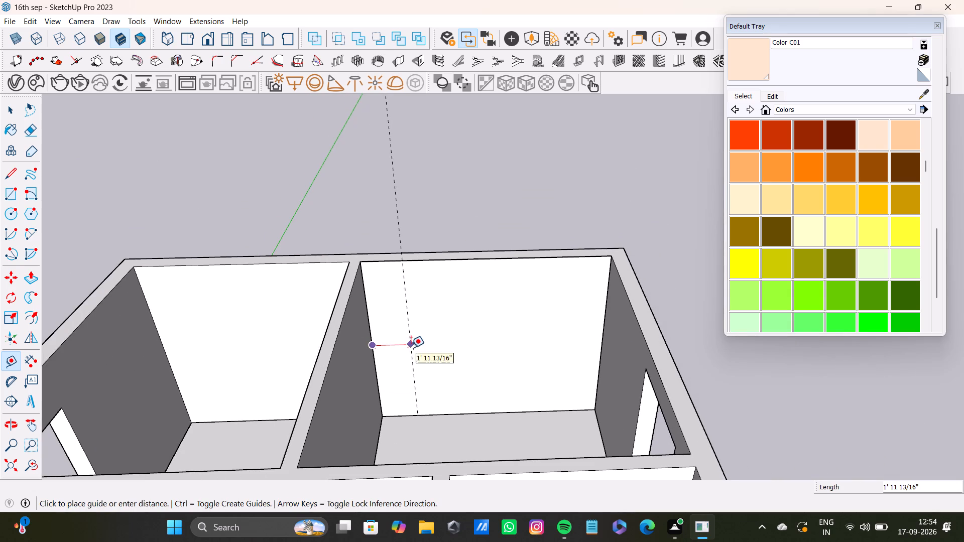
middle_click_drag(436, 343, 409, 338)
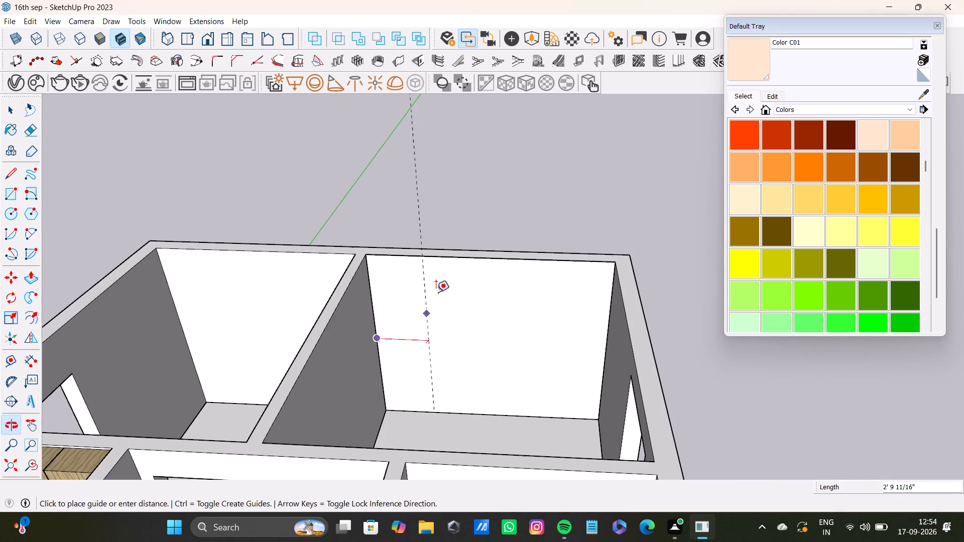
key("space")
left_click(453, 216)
Inside the end wall group, place three vertical guides from the partition-side edge, spaced about 2' 9 5/8", 4' 6 1/8" and 1' 5 1/8" successively.
double_click(444, 278)
left_click(446, 290)
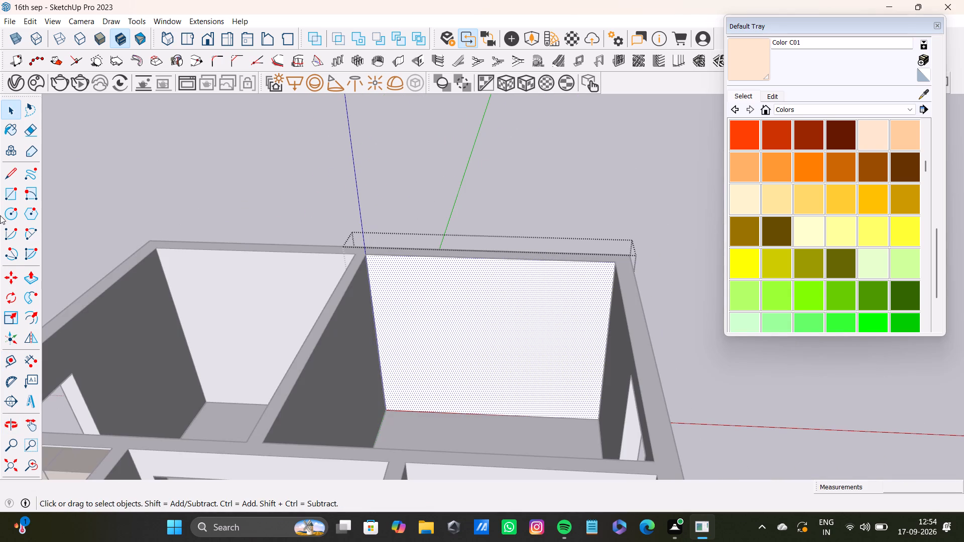
key("t")
scroll(388, 361, "up", 4)
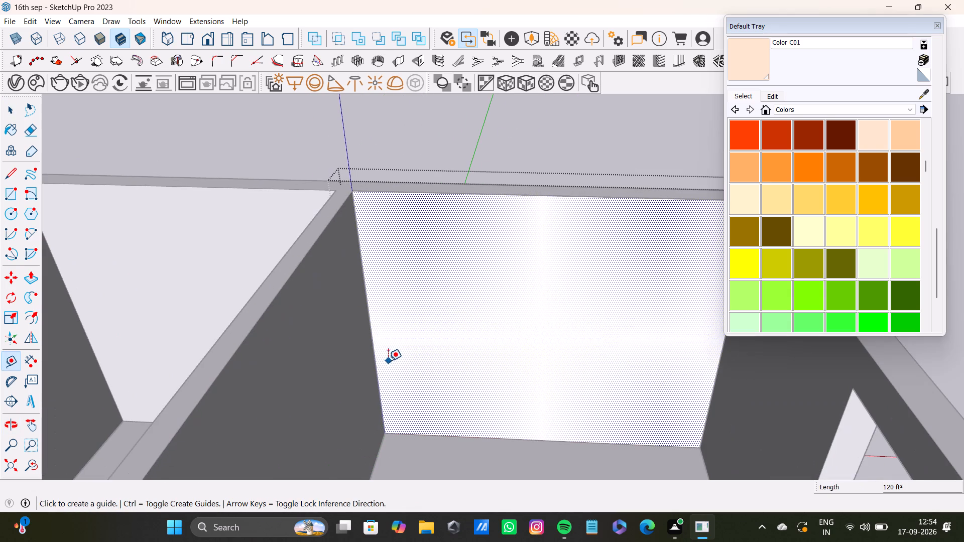
left_click(380, 378)
scroll(390, 375, "down", 4)
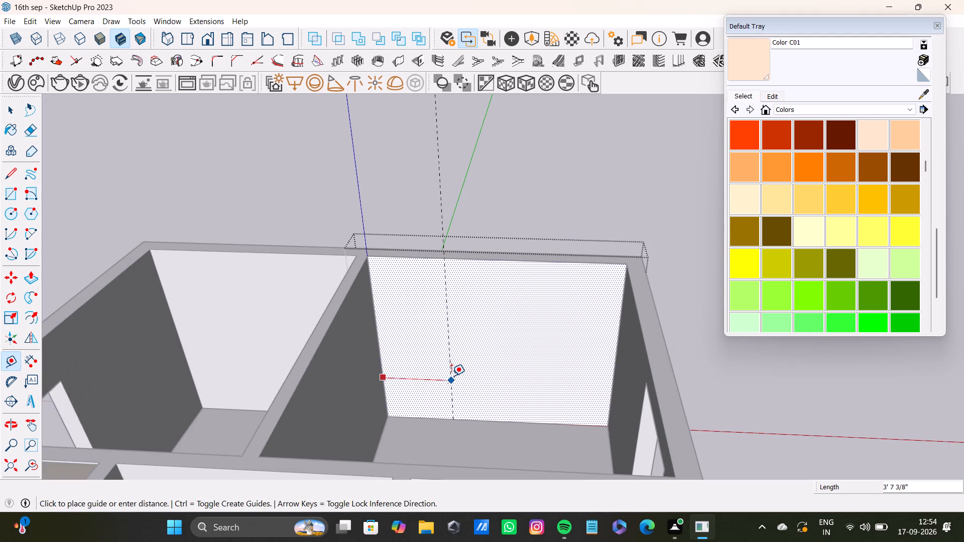
left_click(436, 378)
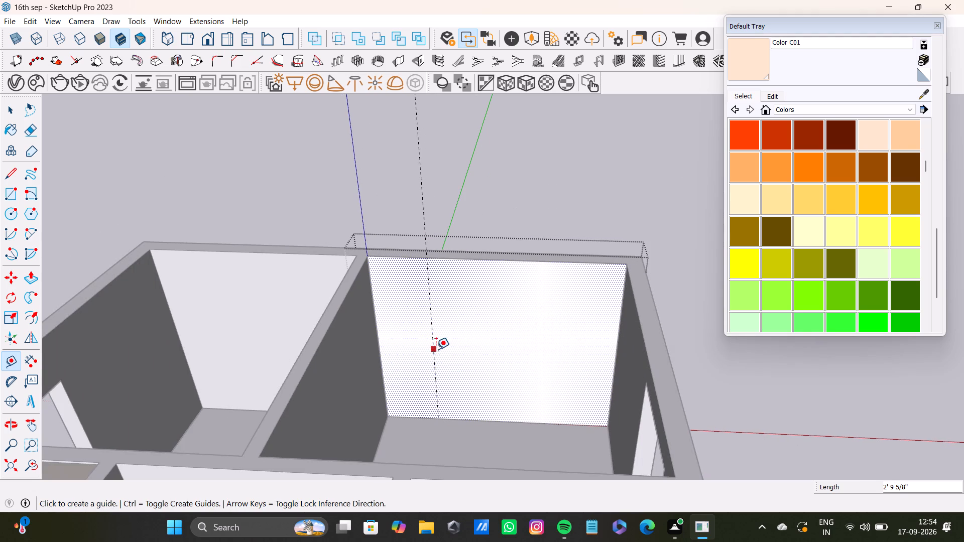
left_click(436, 349)
left_click(522, 354)
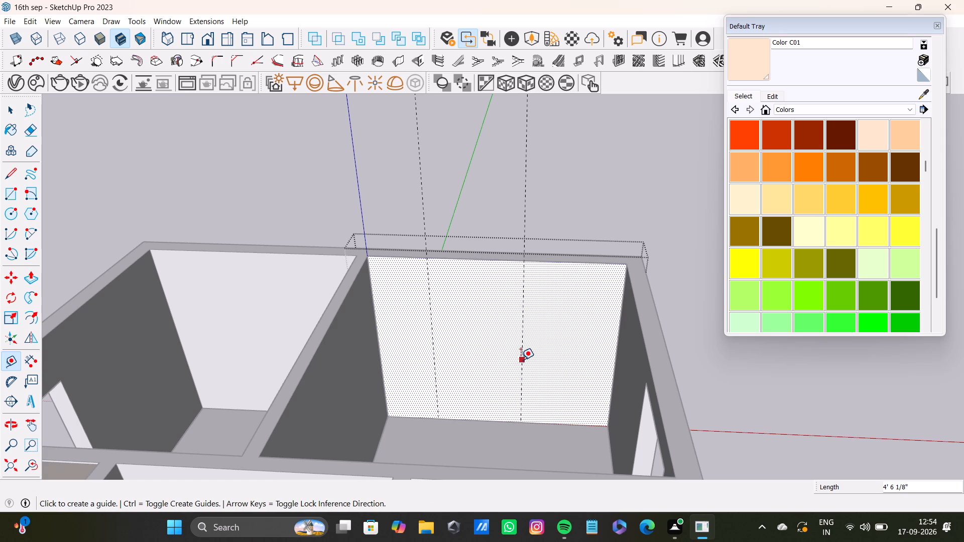
left_click(524, 361)
left_click(550, 358)
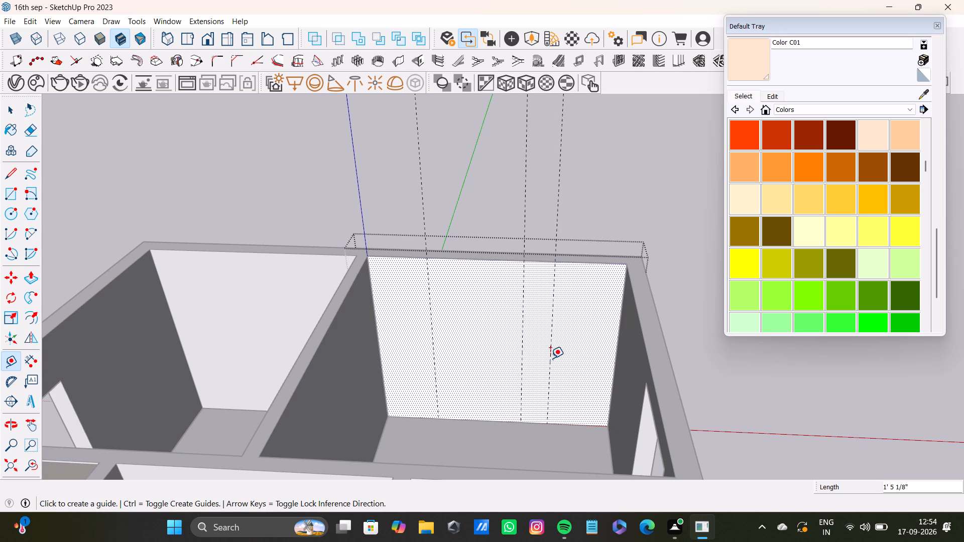
Add vertical margin guides about 4 7/16" inside the wall's outer side edge and about 3" inside its partition-side edge.
scroll(611, 345, "up", 9)
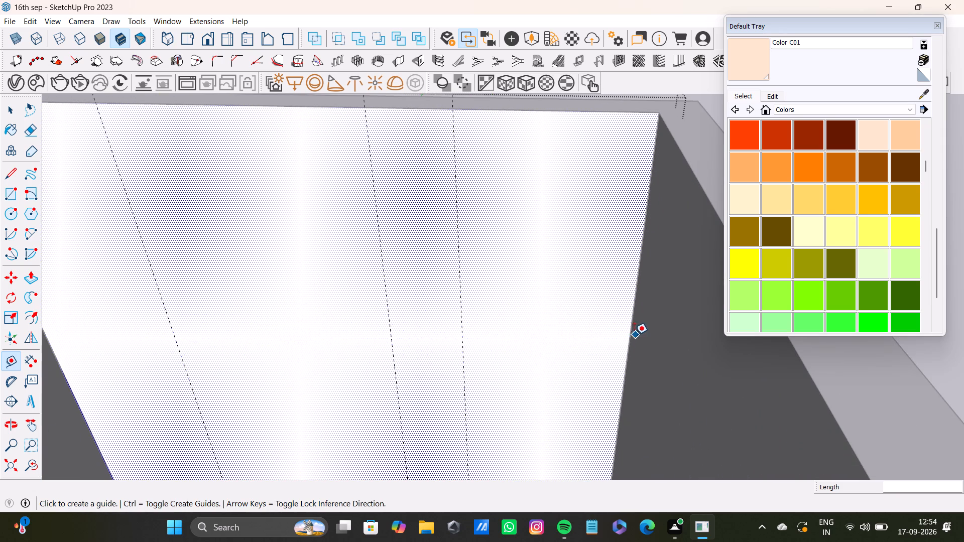
left_click(633, 334)
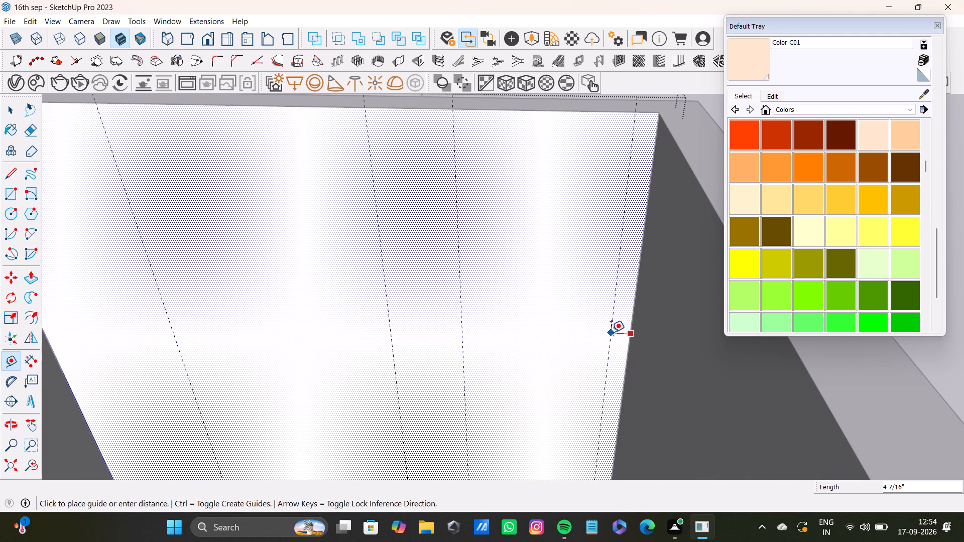
left_click(611, 332)
scroll(547, 337, "down", 8)
middle_click_drag(540, 338, 639, 324, "shift")
scroll(312, 304, "up", 4)
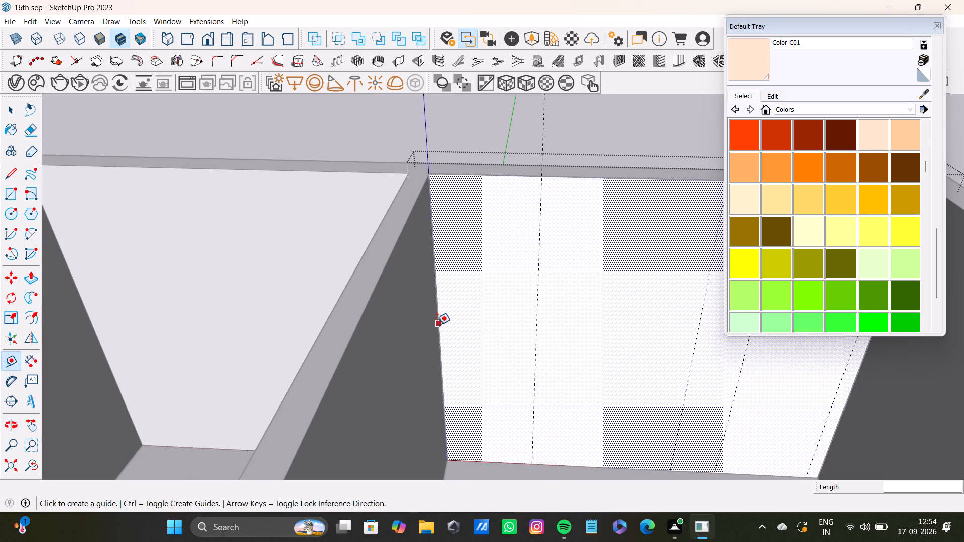
left_click(437, 325)
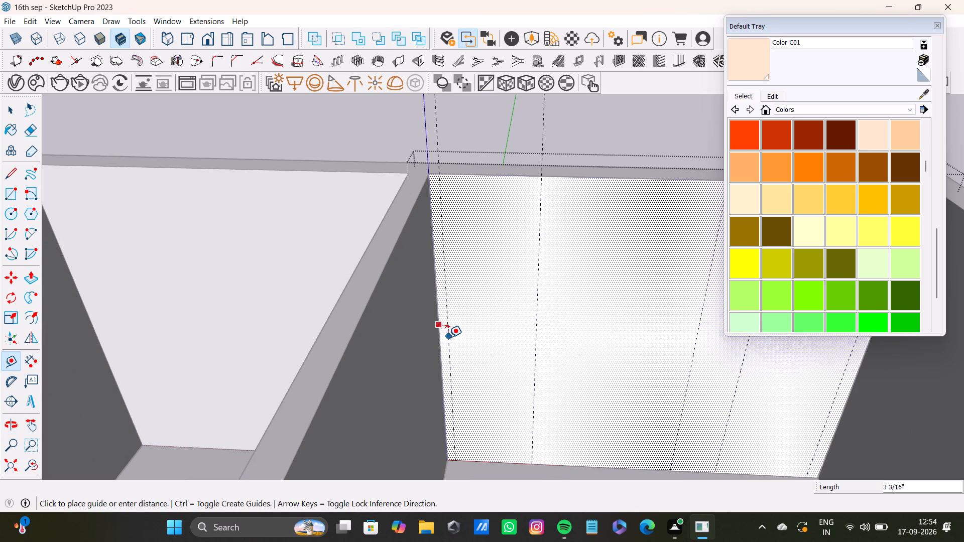
scroll(443, 344, "up", 9)
left_click(447, 342)
scroll(447, 342, "down", 6)
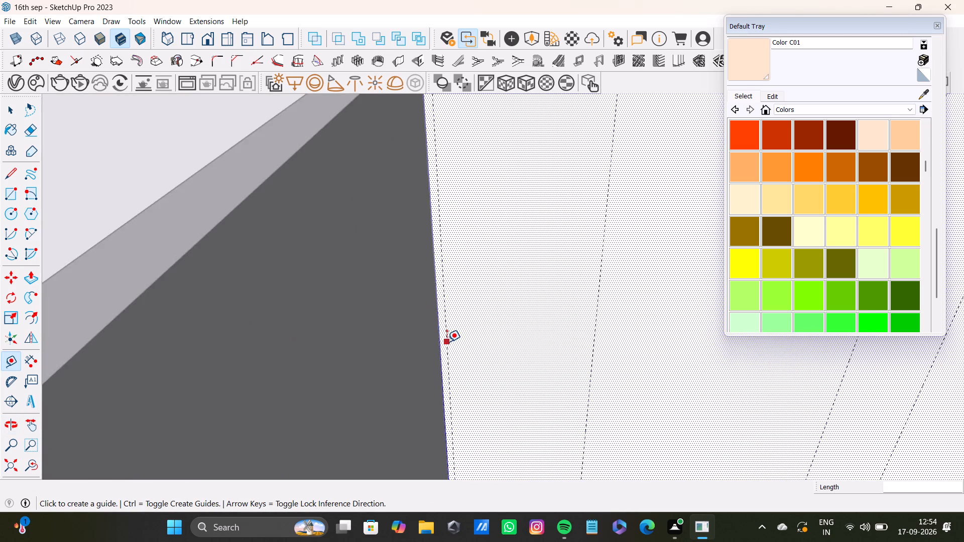
scroll(447, 342, "down", 7)
key("space")
Place a horizontal guide across the end wall about 5' 3" below its top edge.
middle_click_drag(499, 326, 381, 340, "shift")
middle_click_drag(387, 342, 418, 299)
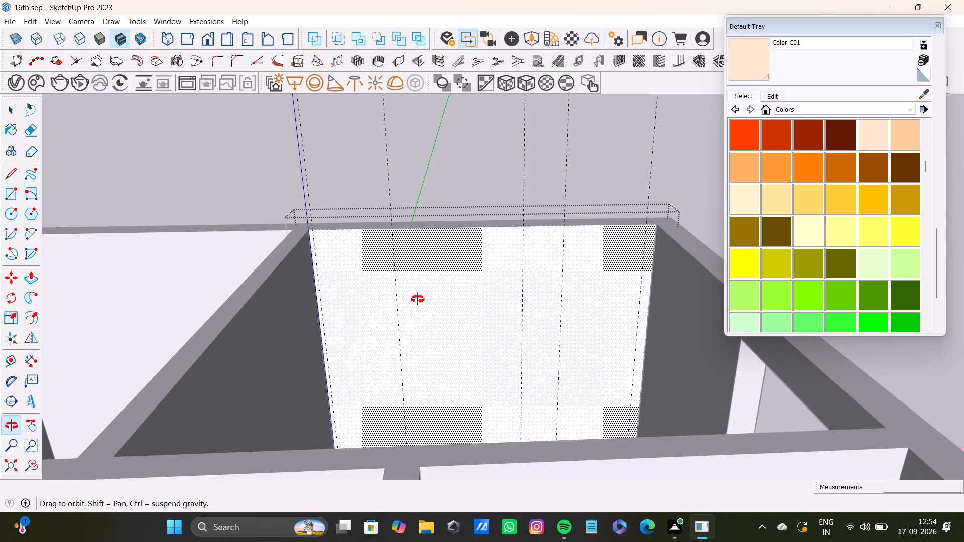
middle_click_drag(418, 299, 417, 298)
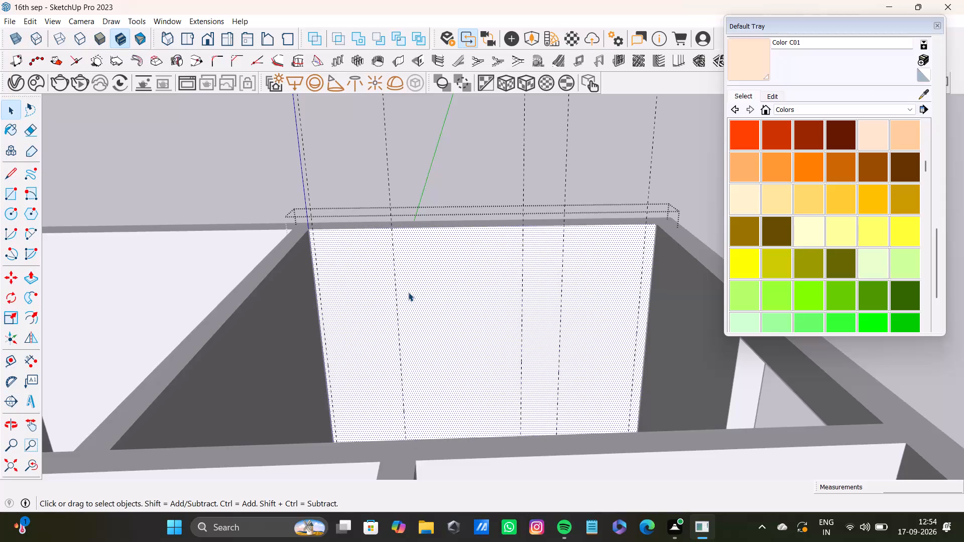
key("t")
left_click(440, 227)
scroll(457, 347, "down", 3)
middle_click_drag(455, 356, 572, 382)
middle_click_drag(487, 377, 535, 395)
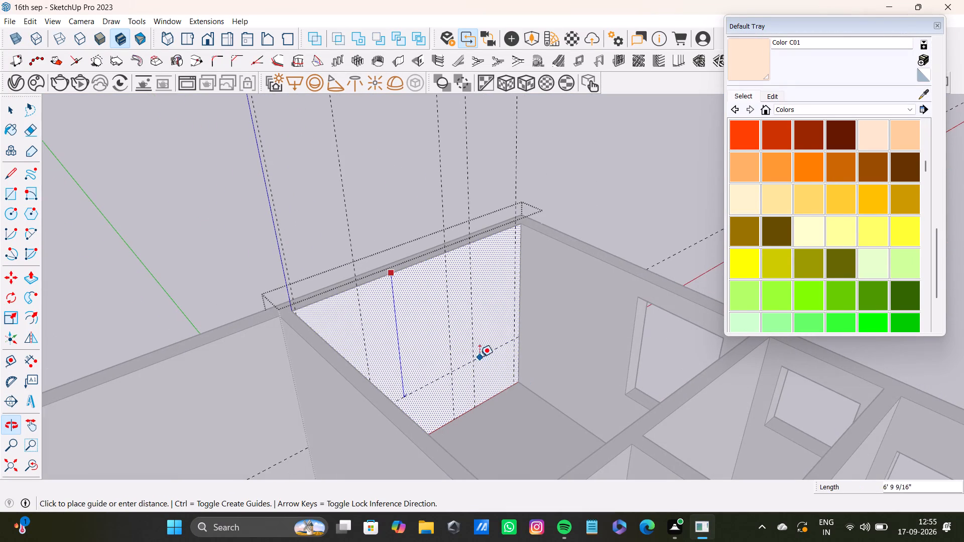
left_click(451, 348)
scroll(484, 359, "down", 3)
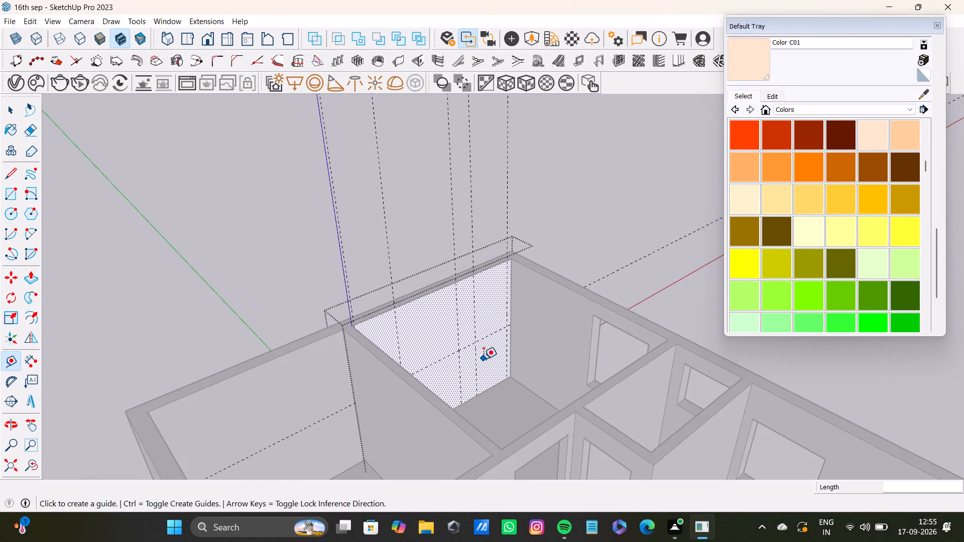
middle_click_drag(484, 356, 287, 378)
scroll(506, 339, "up", 6)
key("space")
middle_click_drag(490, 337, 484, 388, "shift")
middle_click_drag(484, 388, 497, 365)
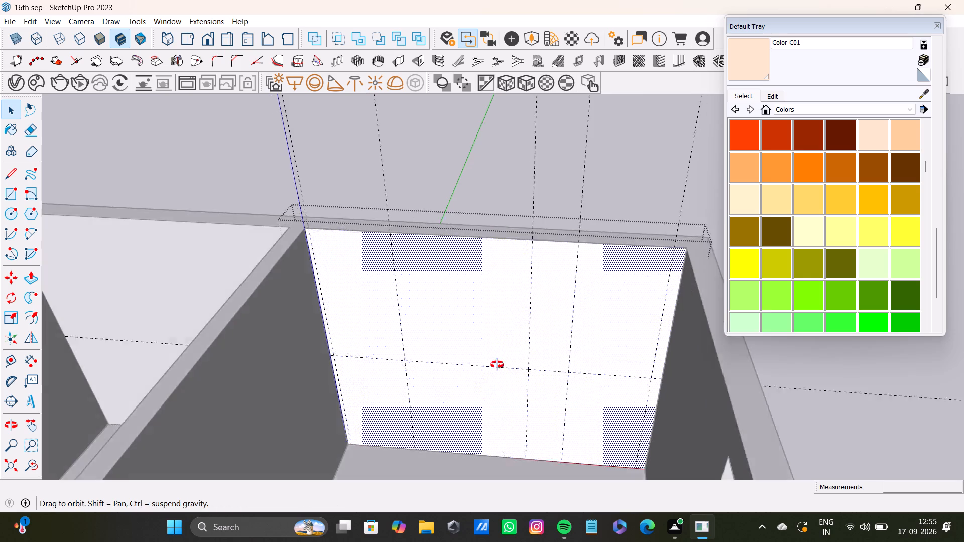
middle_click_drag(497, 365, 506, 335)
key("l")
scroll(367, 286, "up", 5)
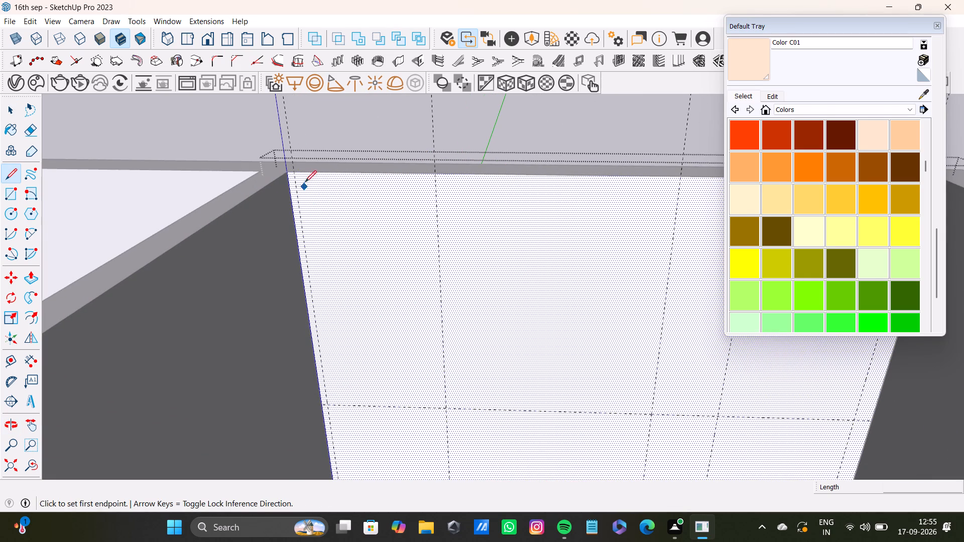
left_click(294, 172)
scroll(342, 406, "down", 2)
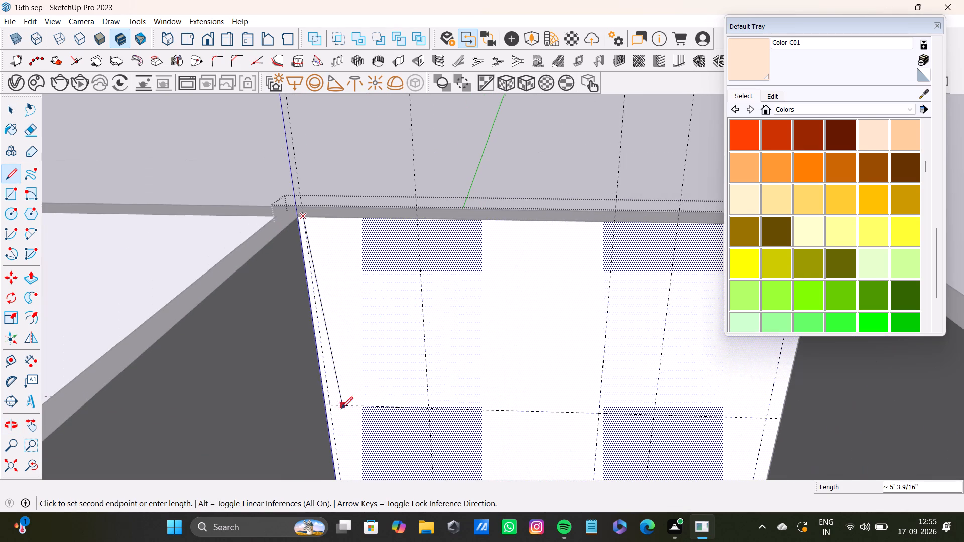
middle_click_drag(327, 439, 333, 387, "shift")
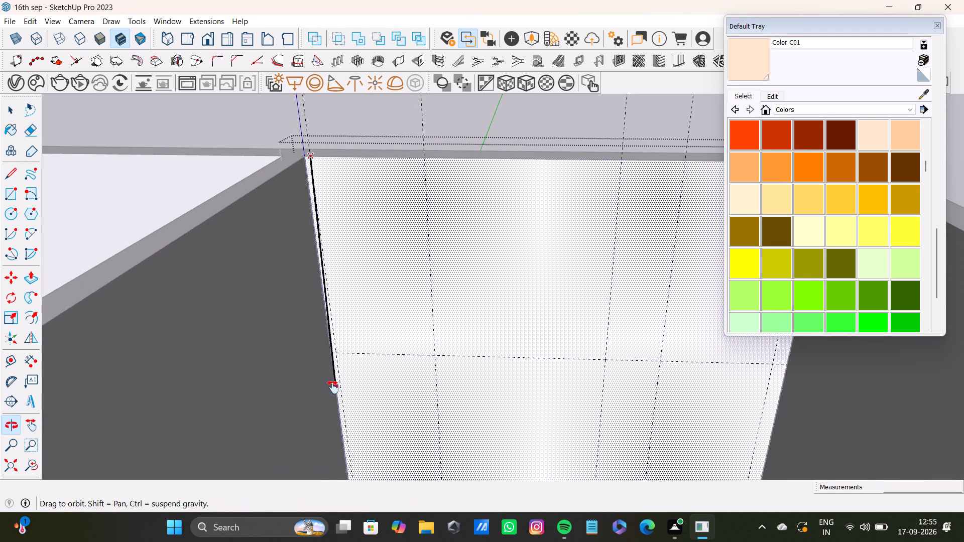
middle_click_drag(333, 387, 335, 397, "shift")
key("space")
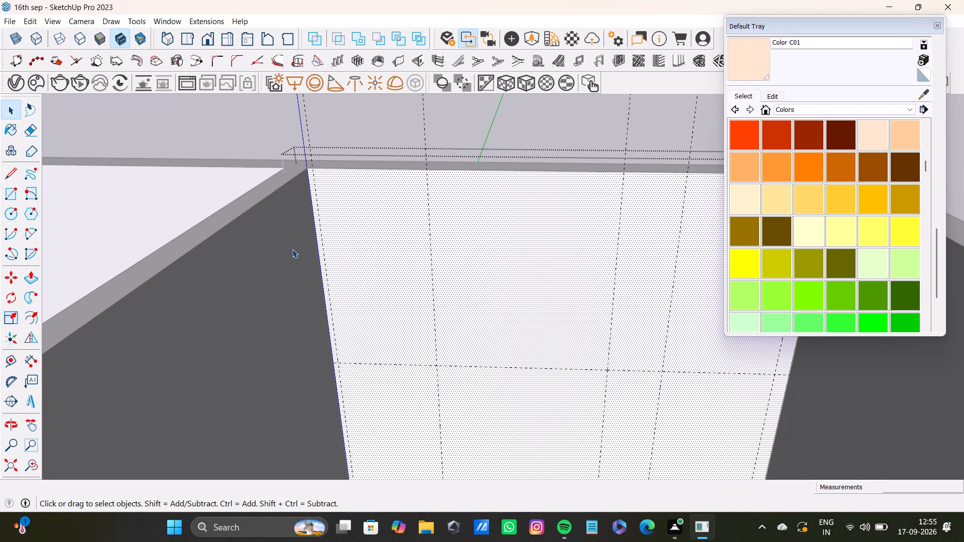
Draw a line along the partition-side margin guide from the wall's top edge down to the horizontal guide.
key("l")
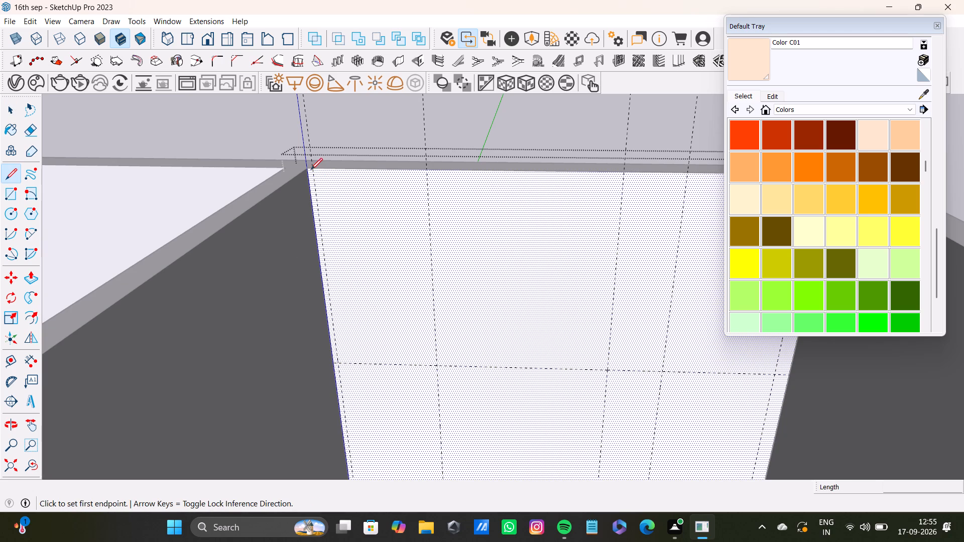
scroll(310, 169, "up", 10)
left_click(315, 168)
scroll(388, 462, "down", 3)
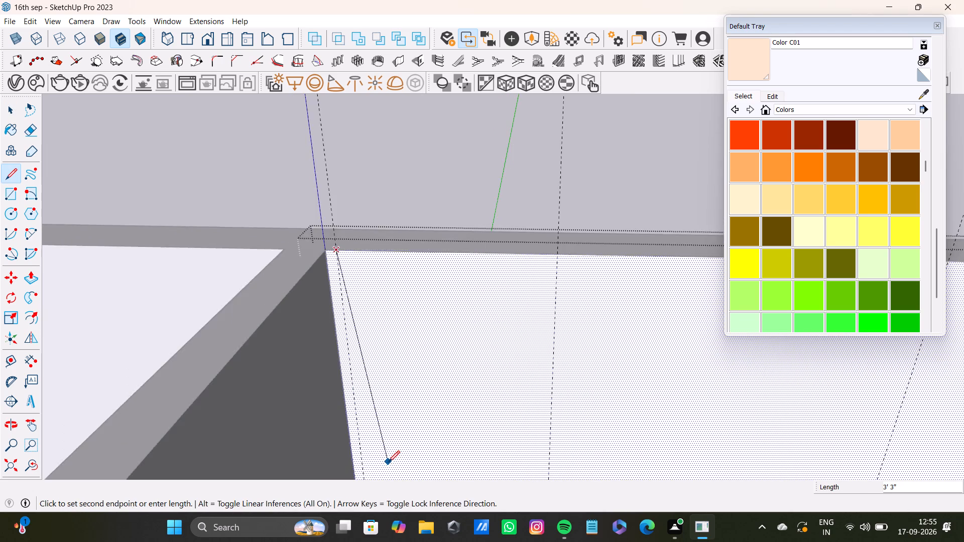
scroll(388, 462, "down", 3)
middle_click_drag(388, 462, 355, 254, "shift")
left_click(348, 351)
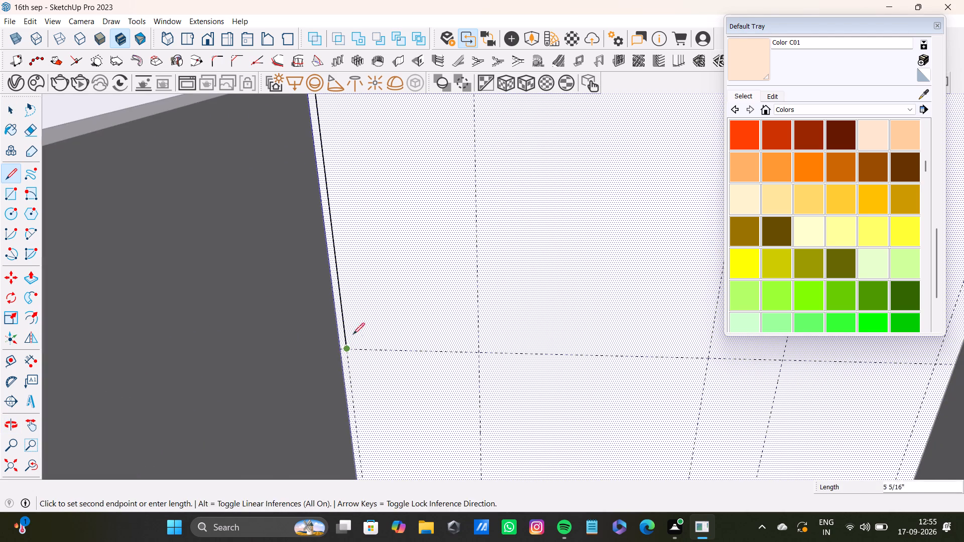
key("space")
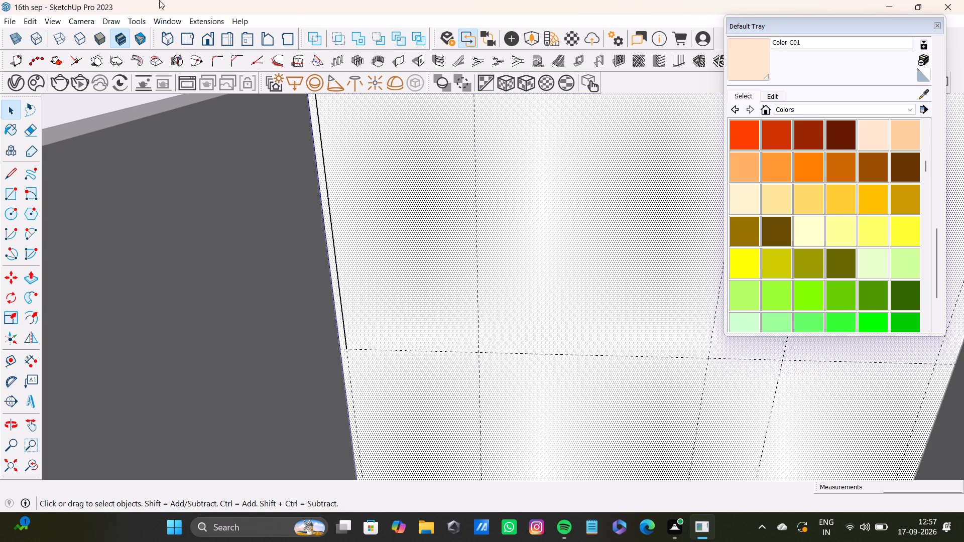
Draw lines along the next two vertical guides, each from the wall's top edge down to the horizontal guide.
scroll(468, 220, "down", 20)
scroll(468, 220, "down", 3)
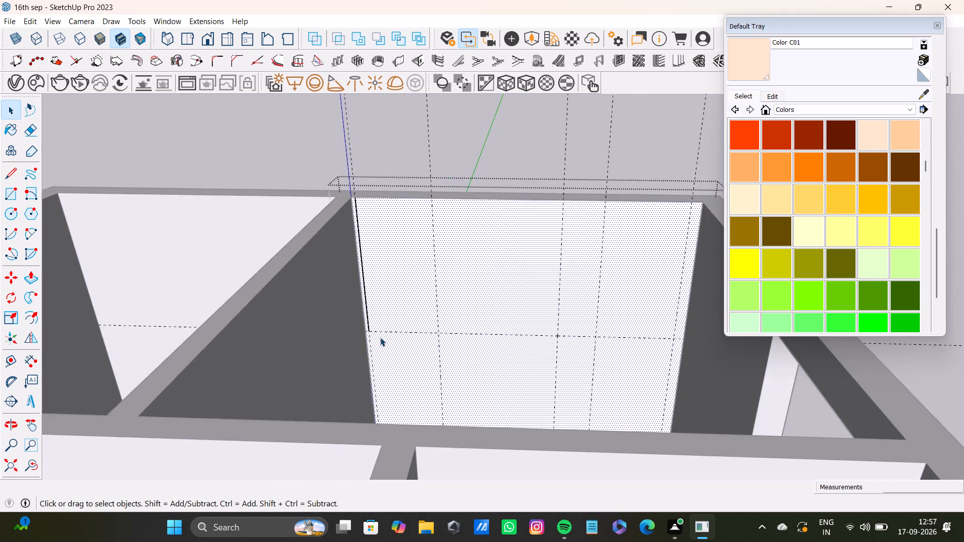
scroll(380, 337, "down", 6)
middle_click_drag(405, 330, 358, 385)
scroll(339, 393, "up", 7)
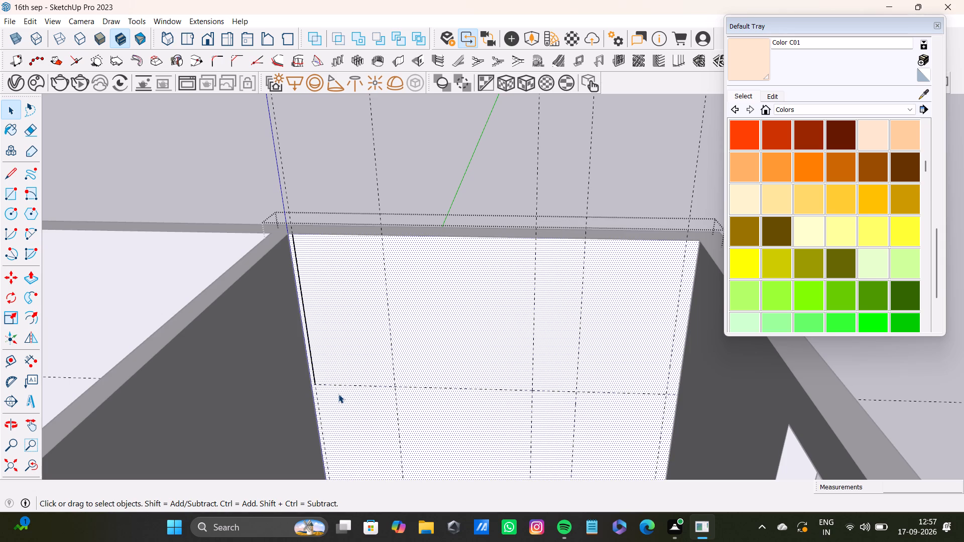
scroll(408, 342, "down", 1)
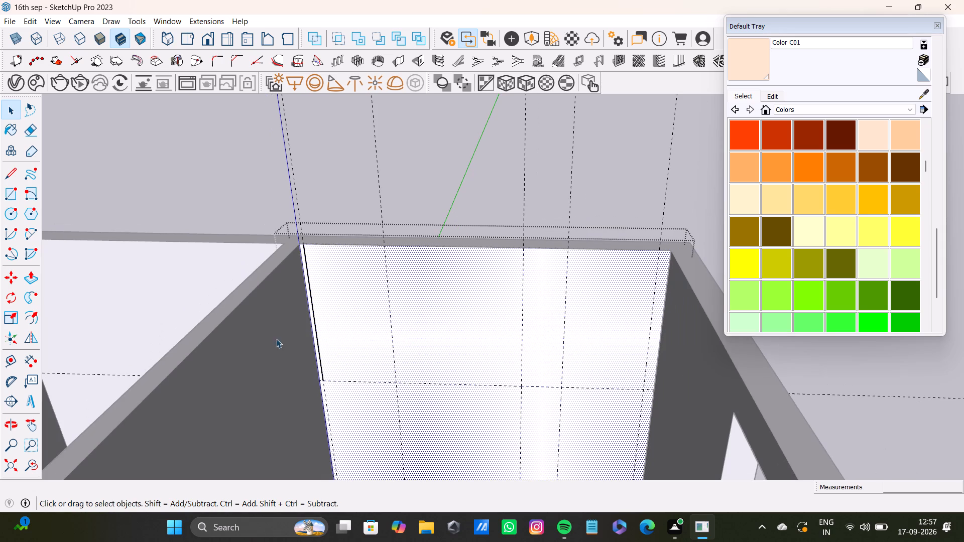
key("l")
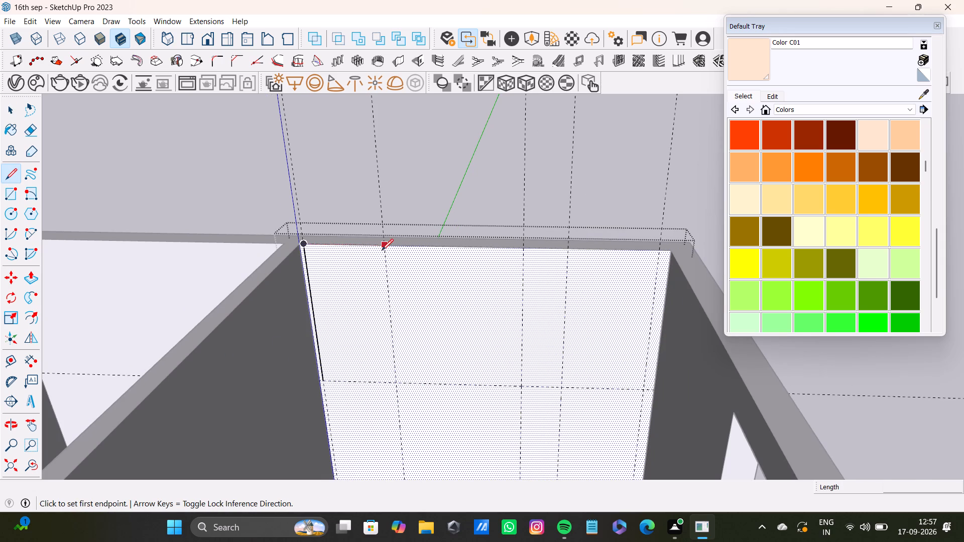
left_click(384, 245)
left_click(393, 381)
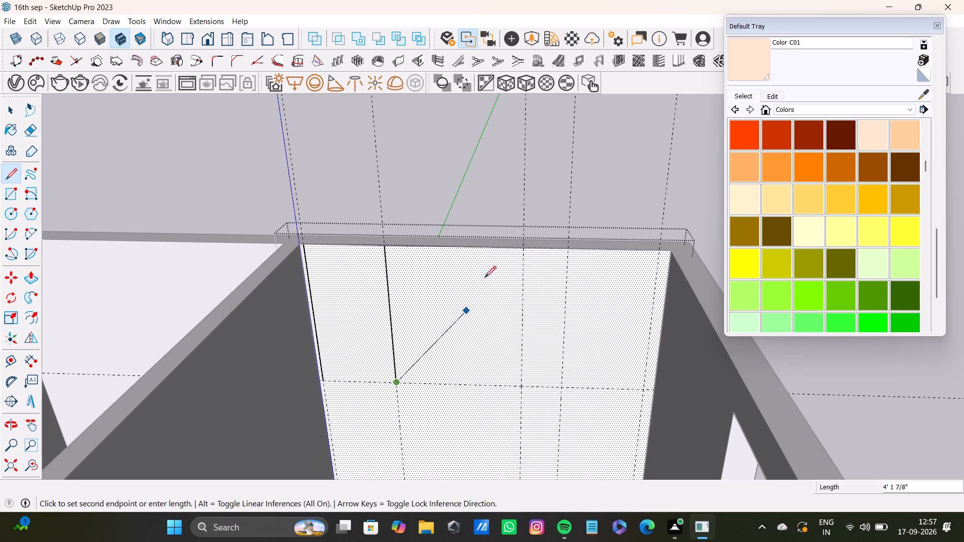
key("space")
key("l")
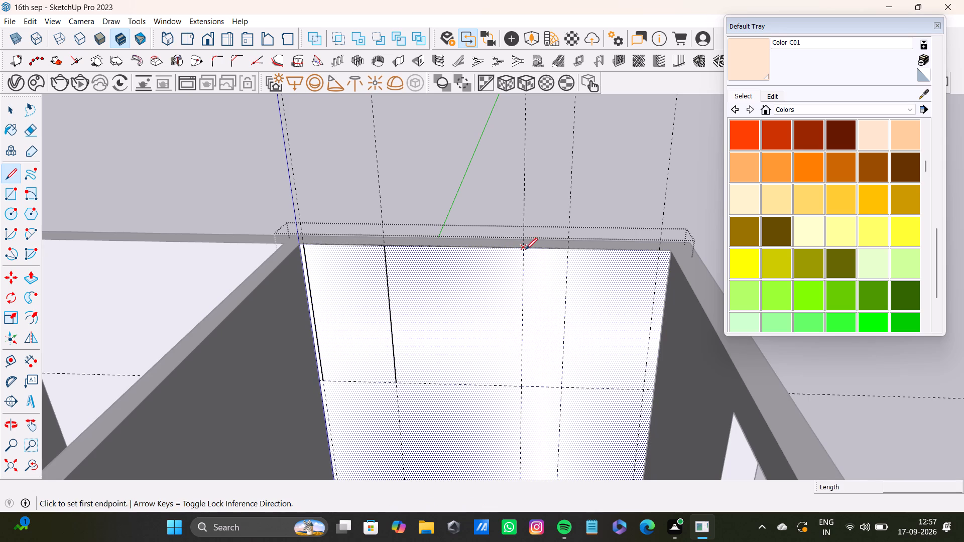
left_click(524, 250)
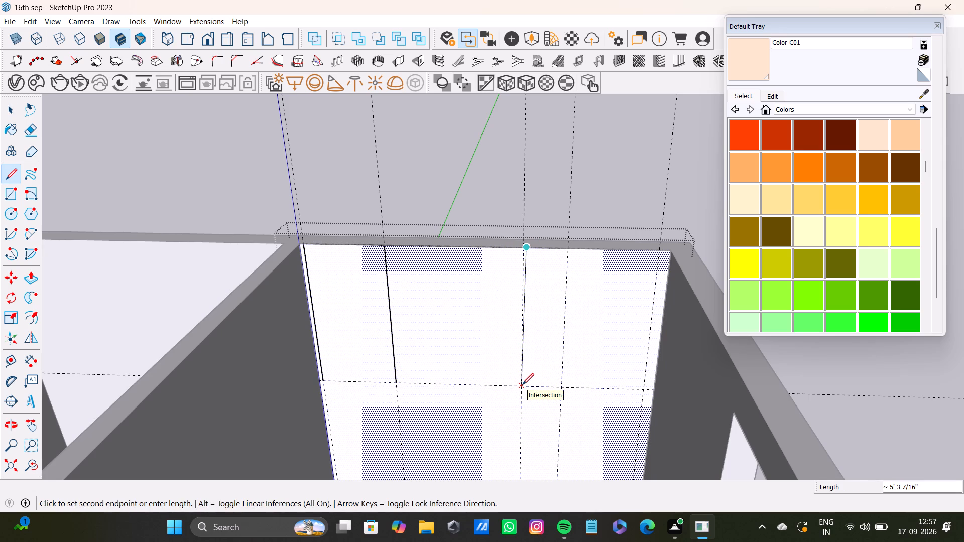
left_click(522, 385)
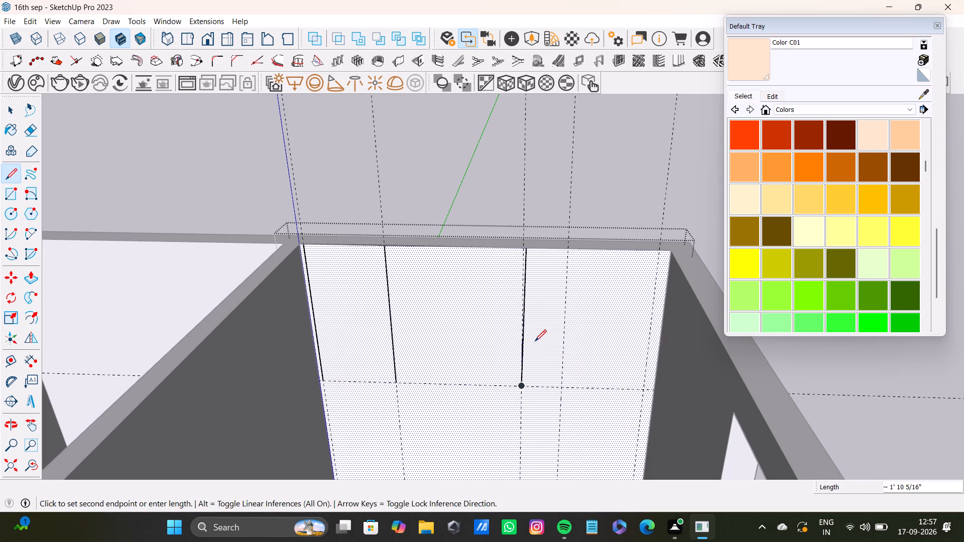
Undo the last two vertical lines and redraw the one along the second guide, from the wall's top edge to the horizontal guide.
key("ctrl+z")
key("ctrl+z")
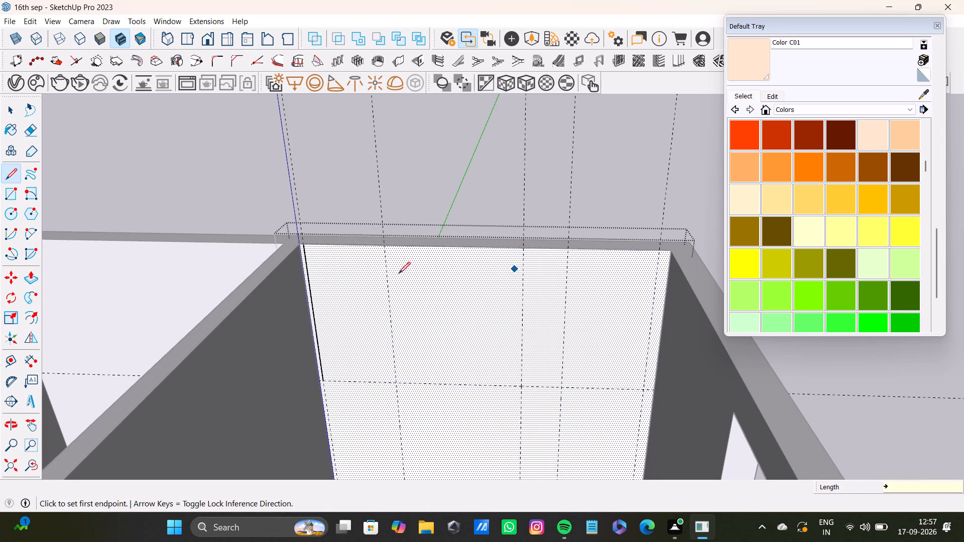
scroll(379, 259, "up", 11)
middle_click_drag(382, 261, 403, 324, "shift")
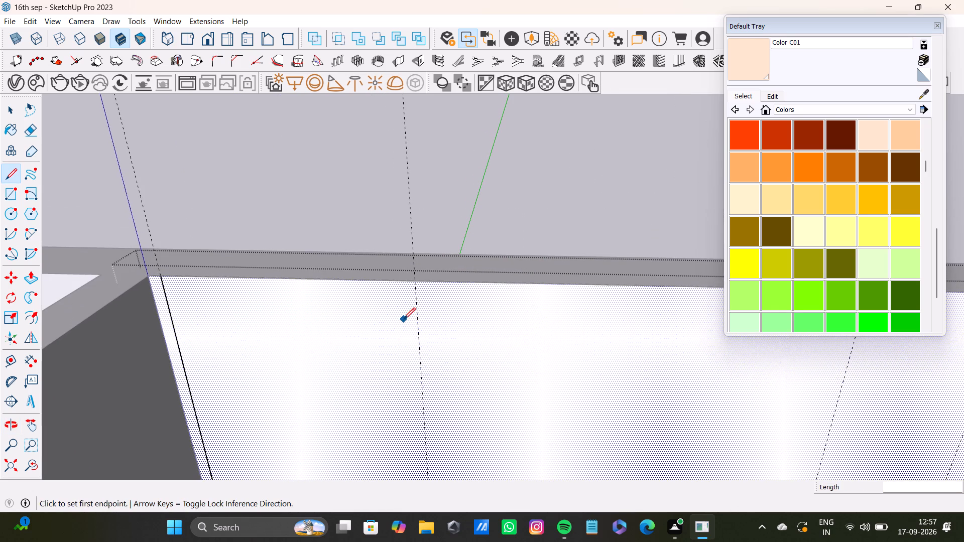
left_click(414, 282)
scroll(420, 426, "down", 3)
middle_click_drag(420, 429, 437, 300, "shift")
scroll(440, 422, "down", 5)
middle_click_drag(440, 422, 441, 373, "shift")
left_click(448, 408)
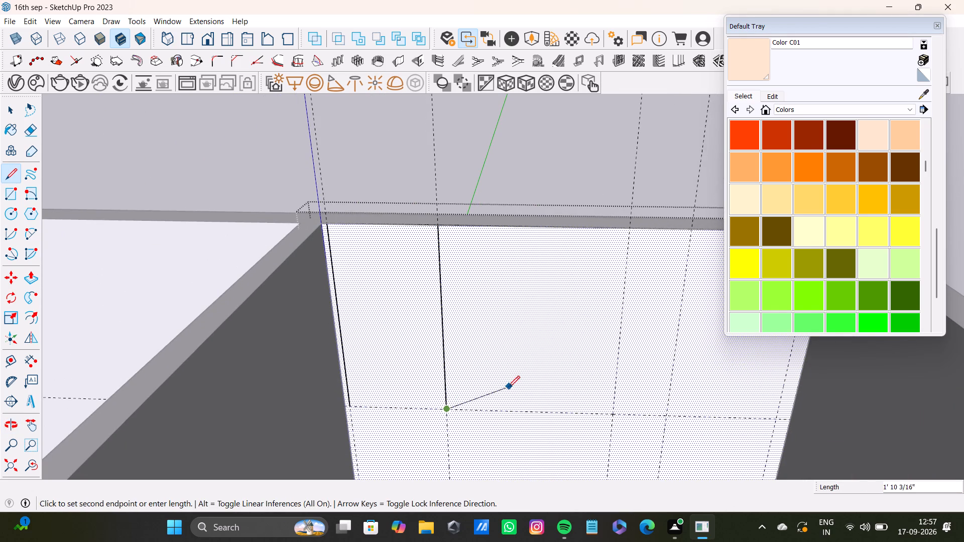
key("space")
Draw a line along the third vertical guide from the wall's top edge down to the horizontal guide.
key("l")
middle_click_drag(590, 302, 583, 308, "shift")
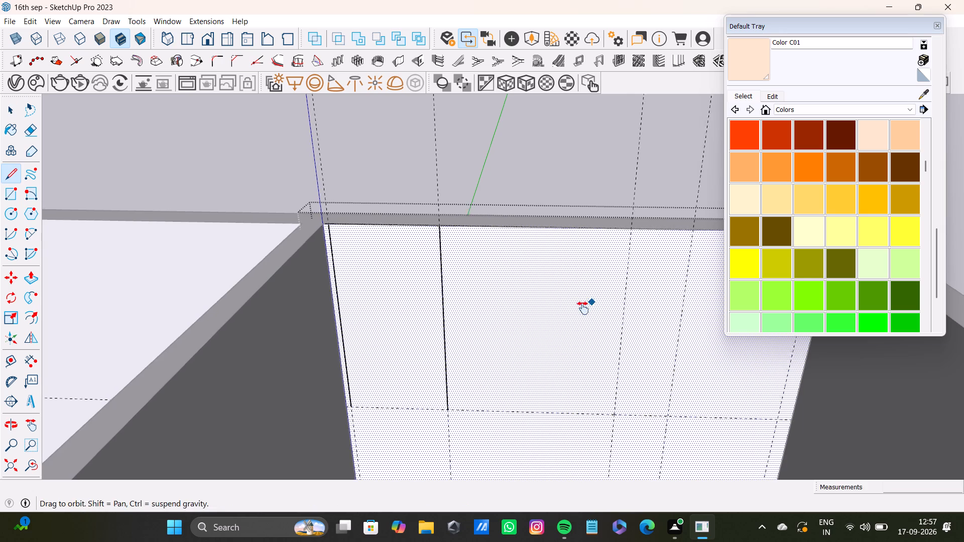
middle_click_drag(583, 308, 513, 328, "shift")
scroll(529, 286, "up", 6)
left_click(559, 236)
scroll(558, 318, "down", 4)
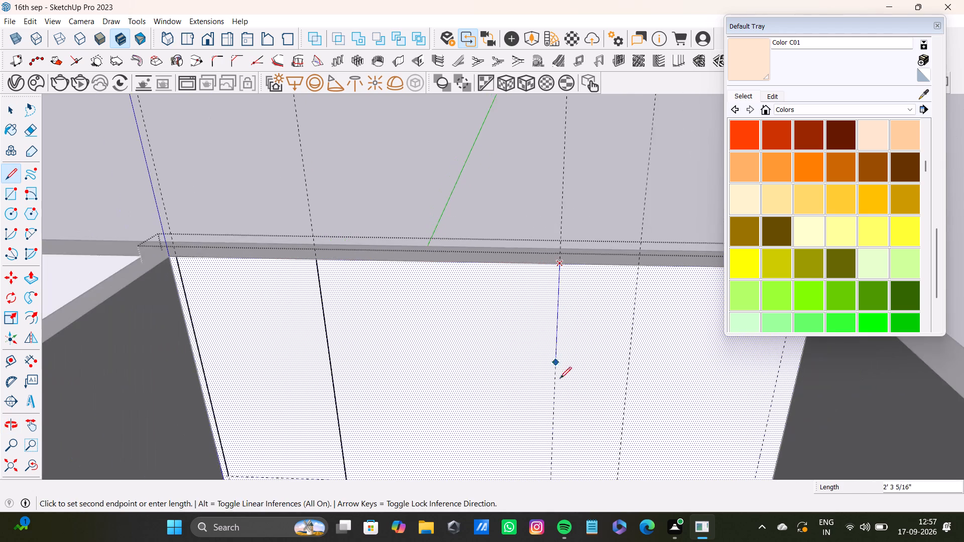
middle_click_drag(560, 380, 546, 275)
left_click(539, 388)
key("space")
Draw a line about 5' 3" long along the fourth vertical guide, from the wall's top edge down to the horizontal guide.
scroll(562, 300, "down", 4)
middle_click_drag(562, 300, 509, 323, "shift")
scroll(545, 246, "up", 3)
key("l")
left_click(544, 221)
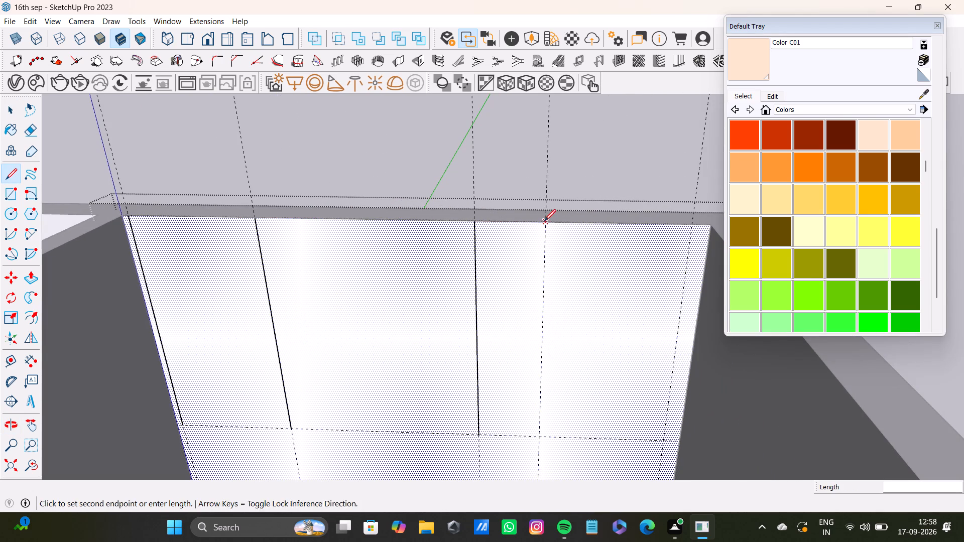
left_click(538, 438)
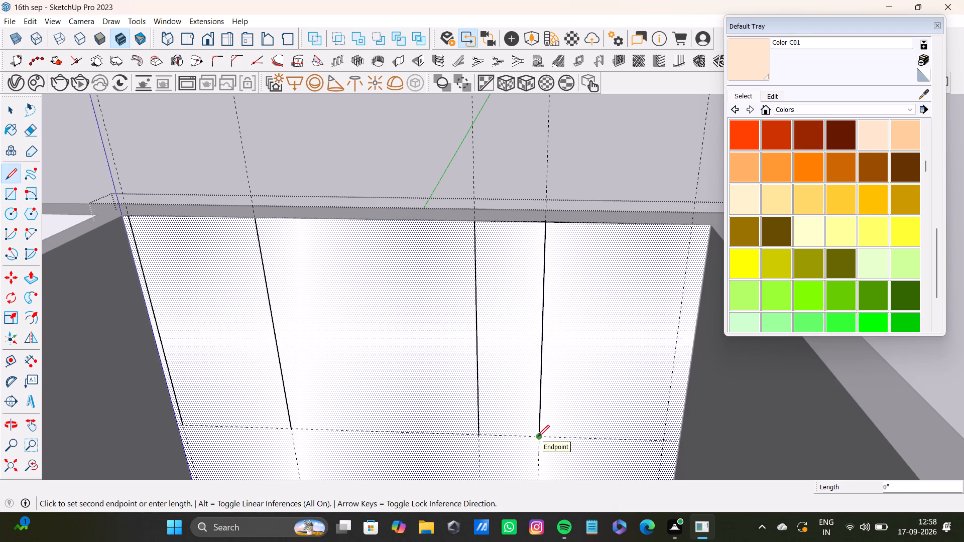
key("space")
Draw a line along the horizontal guide from the bottom of the fourth vertical line to the bottom of the second.
scroll(538, 436, "down", 4)
middle_click_drag(537, 431, 527, 346, "shift")
scroll(521, 359, "up", 3)
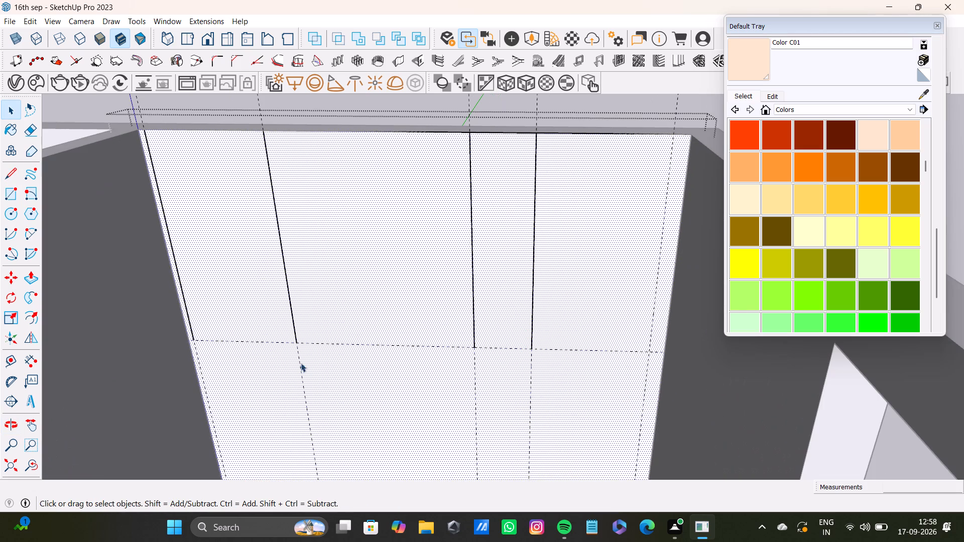
key("l")
left_click(533, 349)
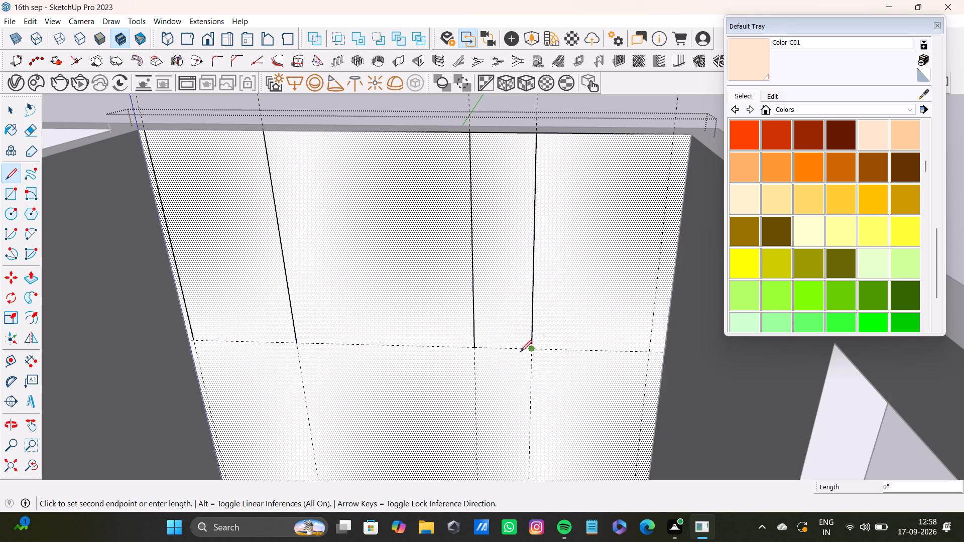
left_click(298, 341)
key("space")
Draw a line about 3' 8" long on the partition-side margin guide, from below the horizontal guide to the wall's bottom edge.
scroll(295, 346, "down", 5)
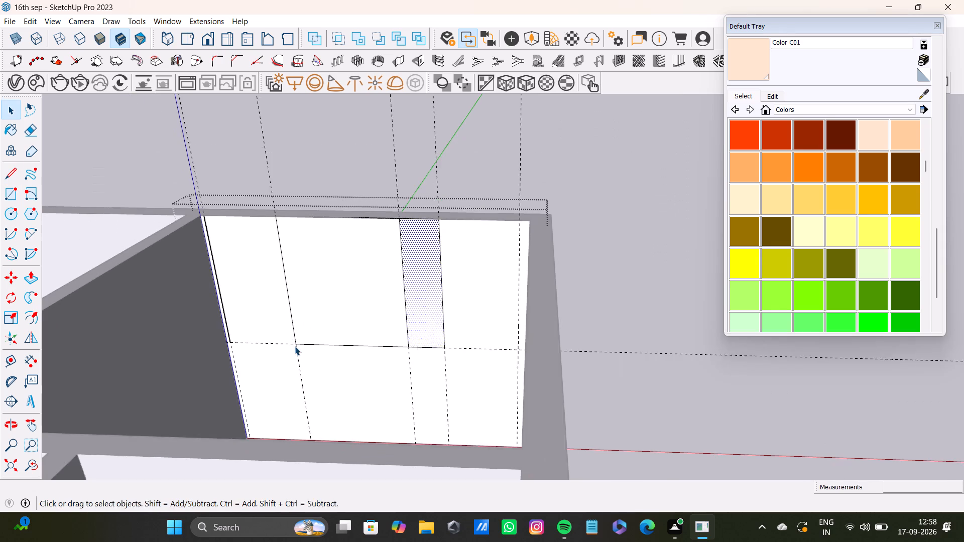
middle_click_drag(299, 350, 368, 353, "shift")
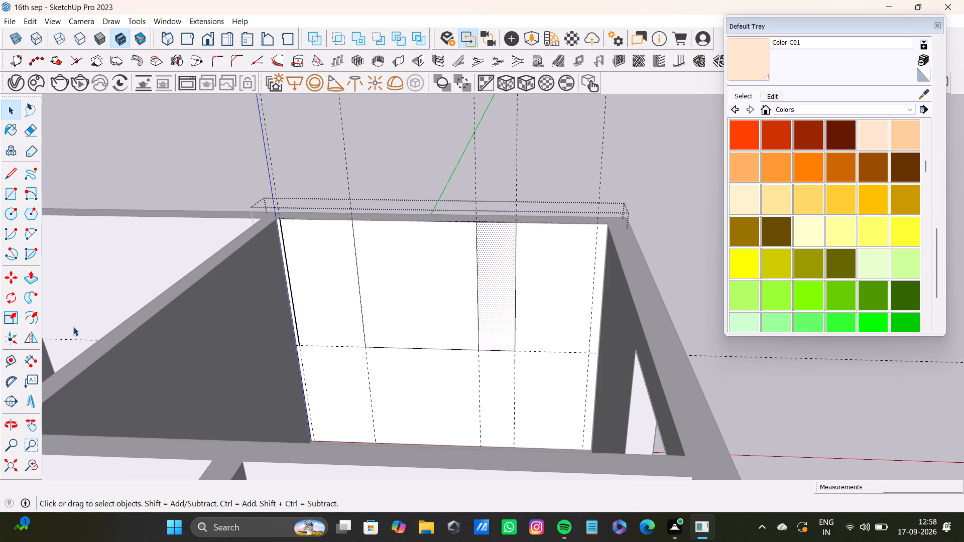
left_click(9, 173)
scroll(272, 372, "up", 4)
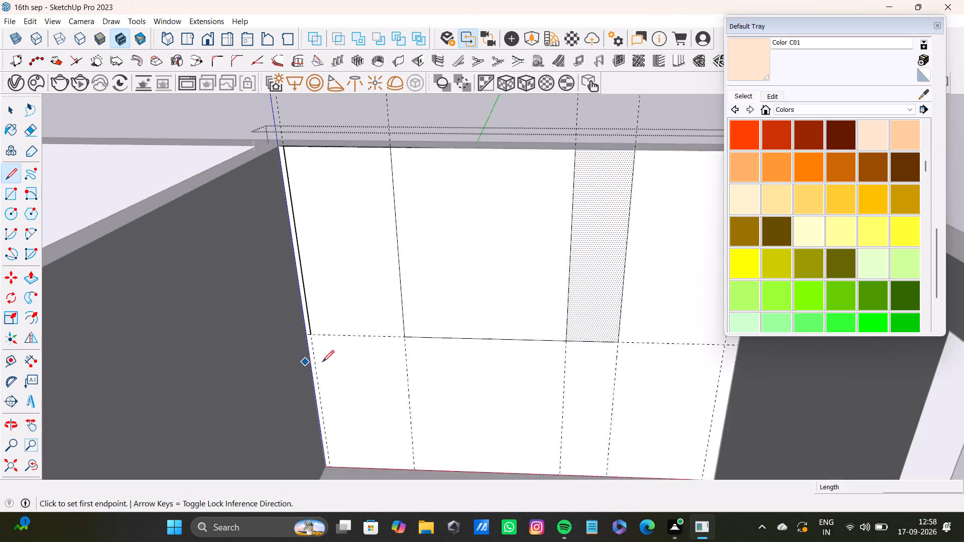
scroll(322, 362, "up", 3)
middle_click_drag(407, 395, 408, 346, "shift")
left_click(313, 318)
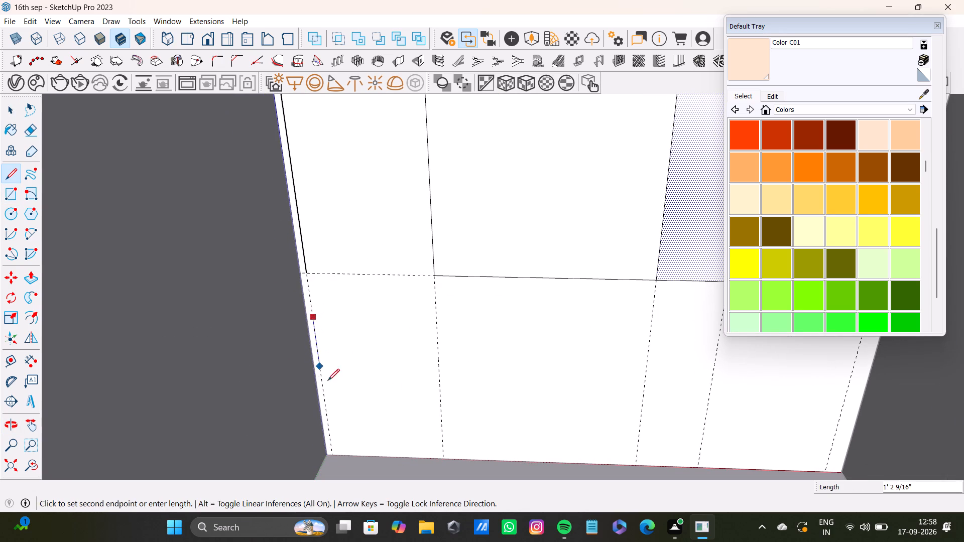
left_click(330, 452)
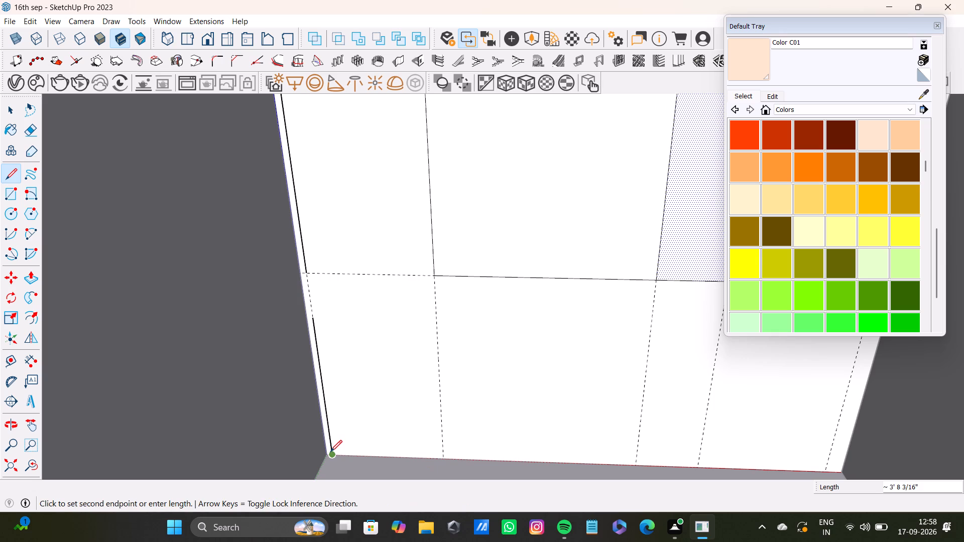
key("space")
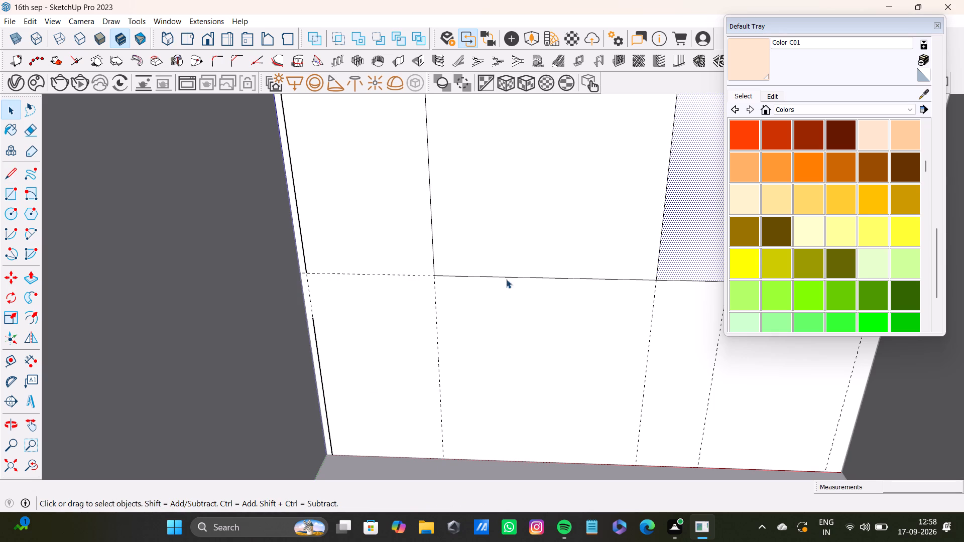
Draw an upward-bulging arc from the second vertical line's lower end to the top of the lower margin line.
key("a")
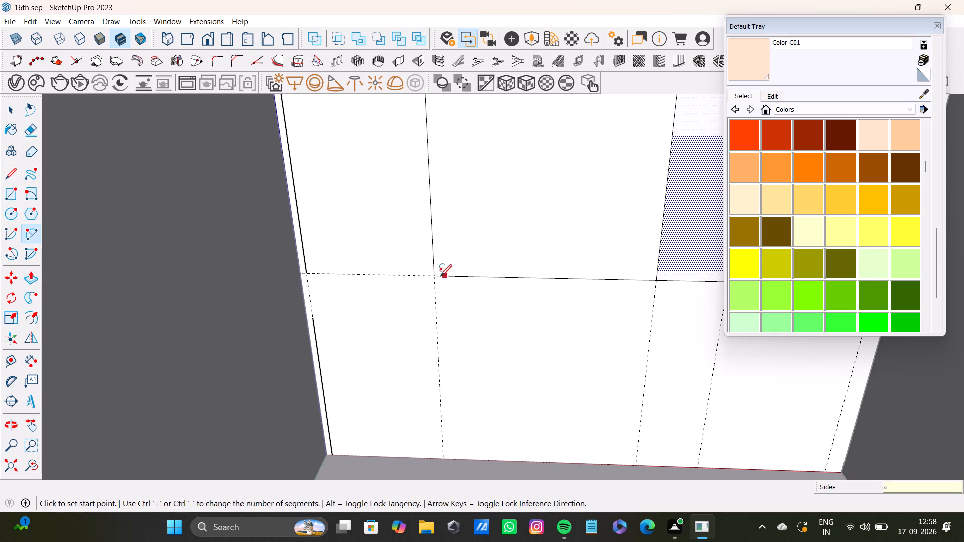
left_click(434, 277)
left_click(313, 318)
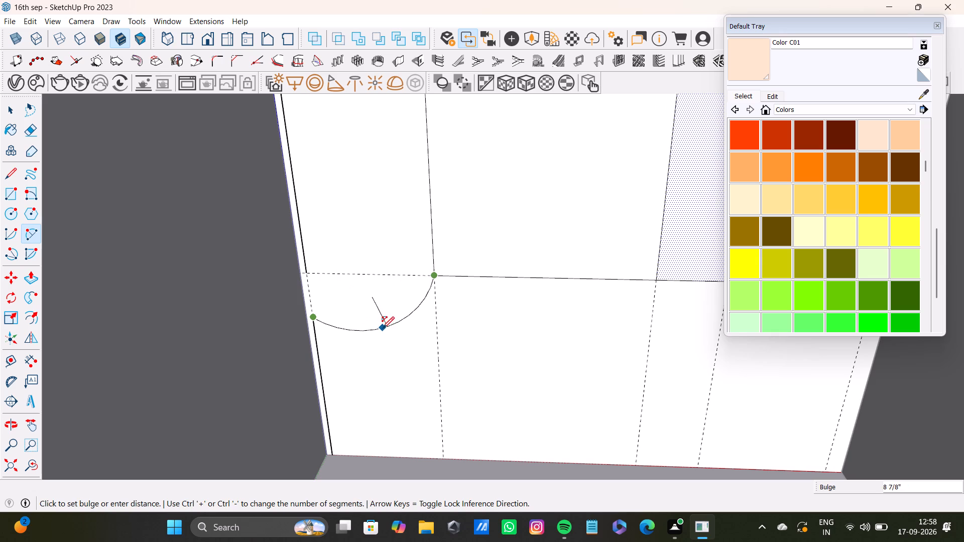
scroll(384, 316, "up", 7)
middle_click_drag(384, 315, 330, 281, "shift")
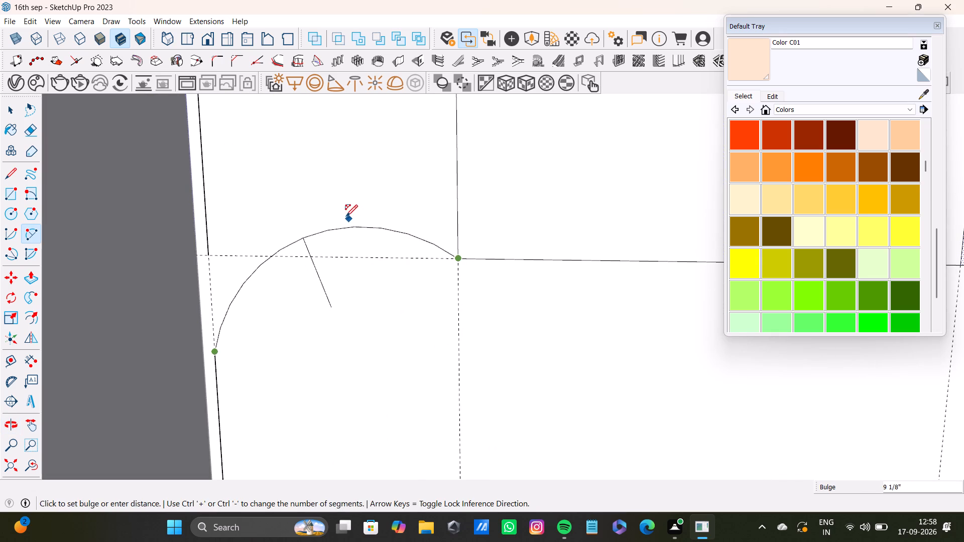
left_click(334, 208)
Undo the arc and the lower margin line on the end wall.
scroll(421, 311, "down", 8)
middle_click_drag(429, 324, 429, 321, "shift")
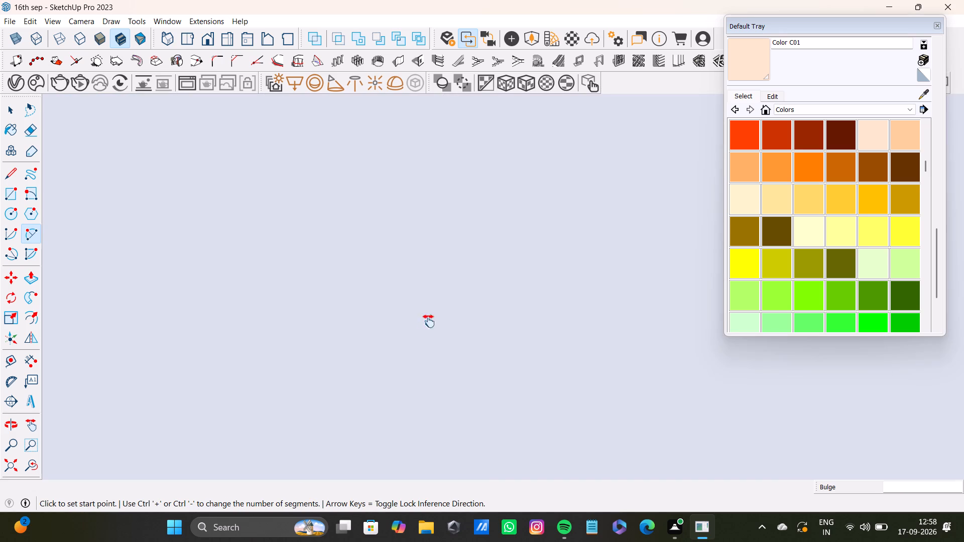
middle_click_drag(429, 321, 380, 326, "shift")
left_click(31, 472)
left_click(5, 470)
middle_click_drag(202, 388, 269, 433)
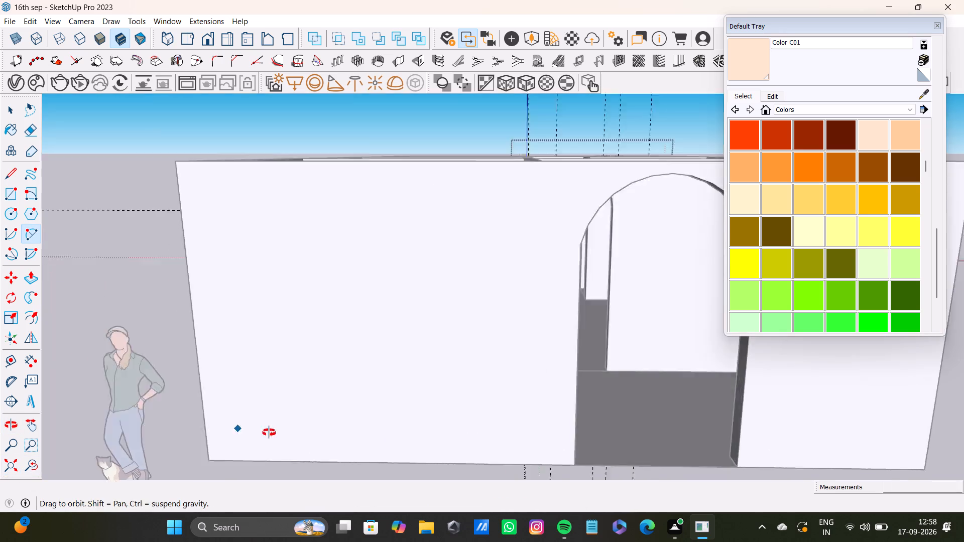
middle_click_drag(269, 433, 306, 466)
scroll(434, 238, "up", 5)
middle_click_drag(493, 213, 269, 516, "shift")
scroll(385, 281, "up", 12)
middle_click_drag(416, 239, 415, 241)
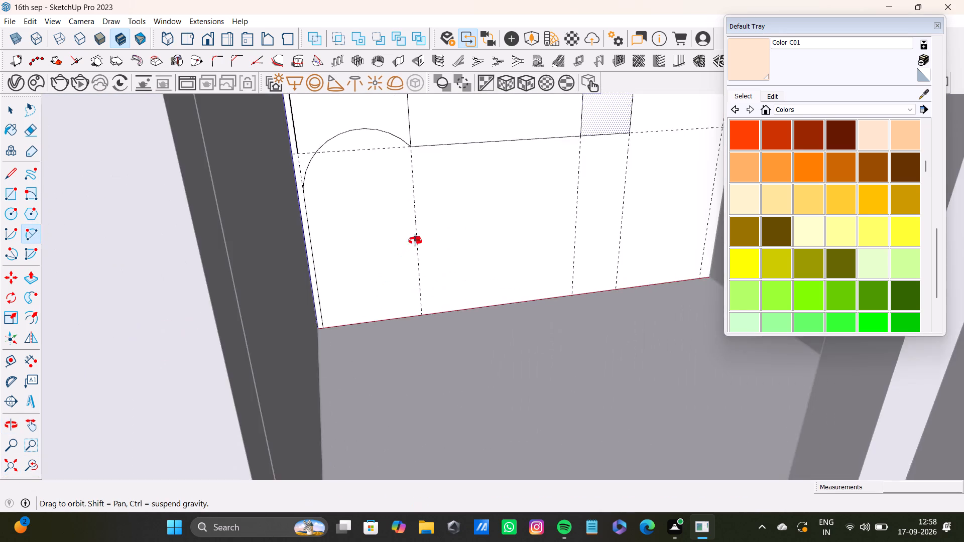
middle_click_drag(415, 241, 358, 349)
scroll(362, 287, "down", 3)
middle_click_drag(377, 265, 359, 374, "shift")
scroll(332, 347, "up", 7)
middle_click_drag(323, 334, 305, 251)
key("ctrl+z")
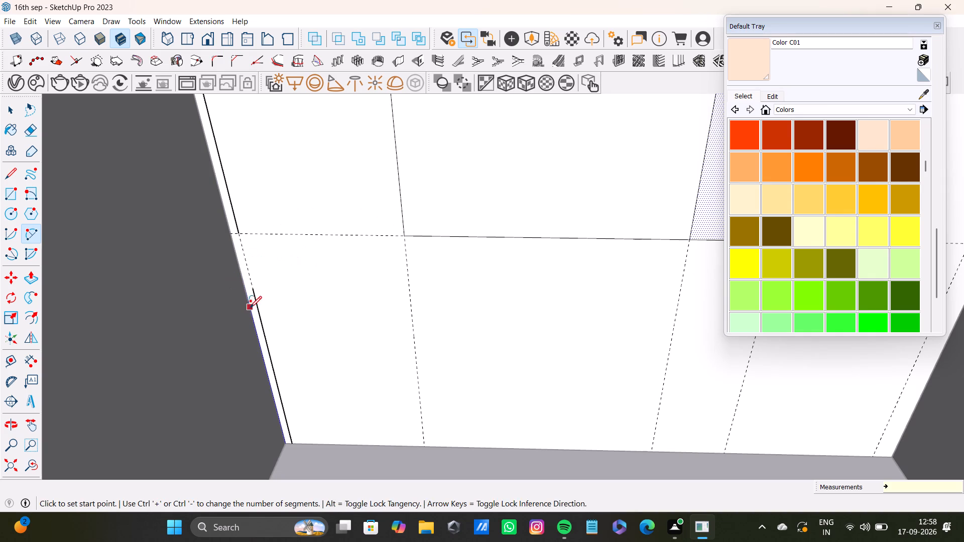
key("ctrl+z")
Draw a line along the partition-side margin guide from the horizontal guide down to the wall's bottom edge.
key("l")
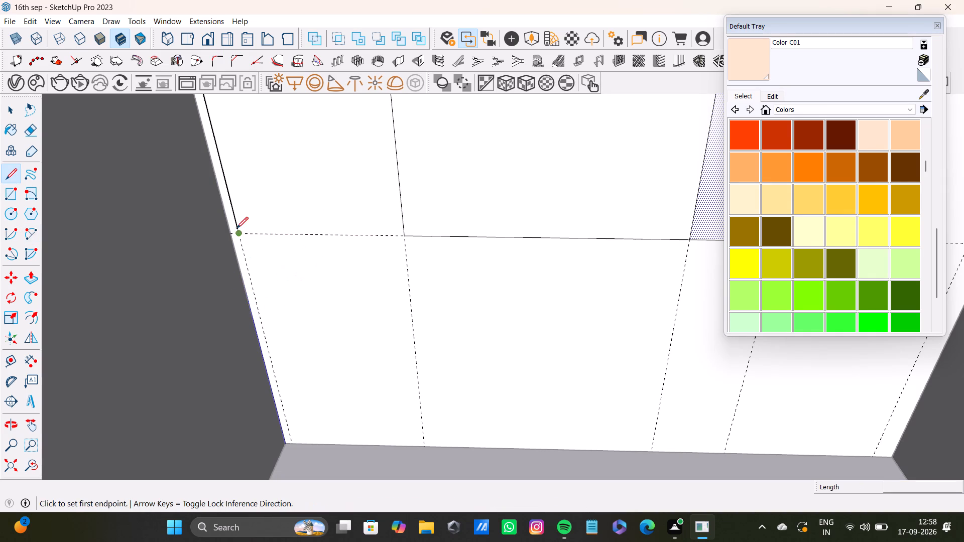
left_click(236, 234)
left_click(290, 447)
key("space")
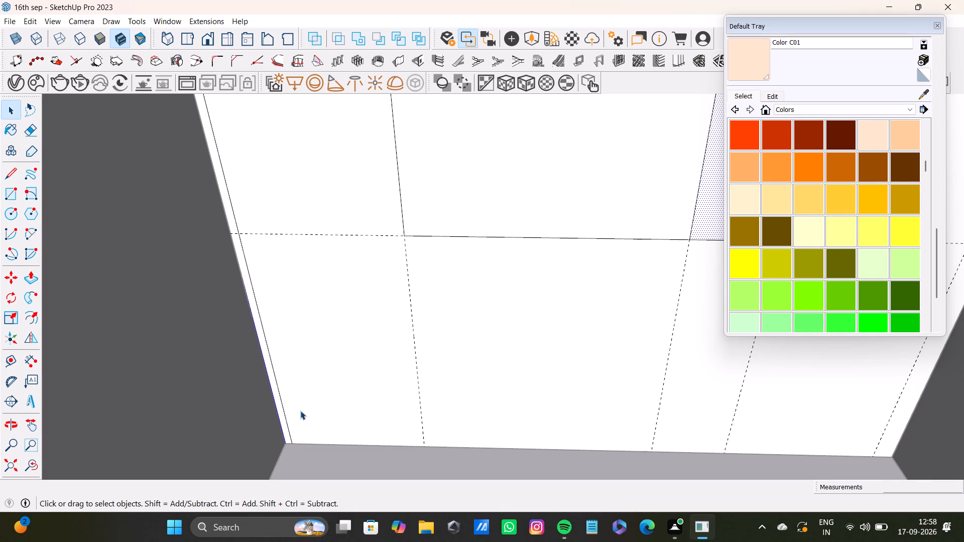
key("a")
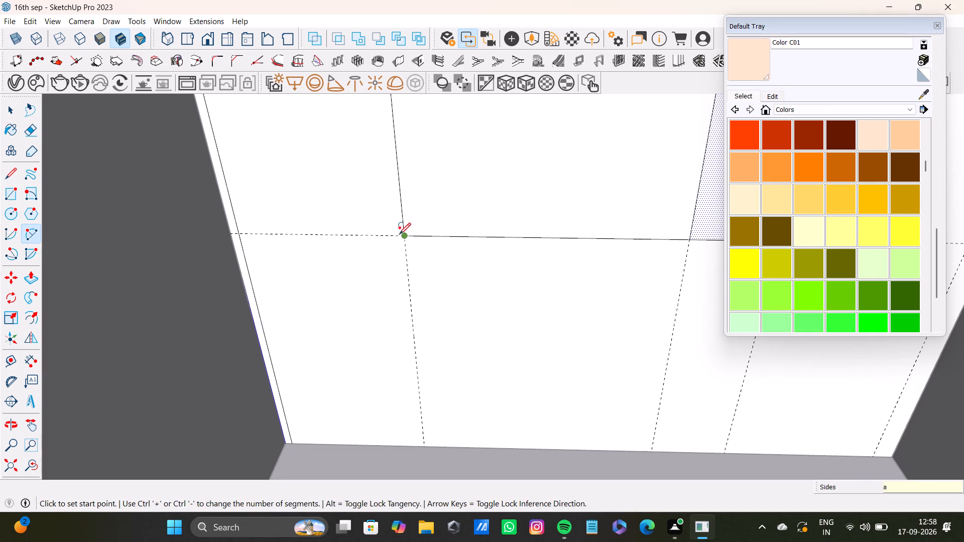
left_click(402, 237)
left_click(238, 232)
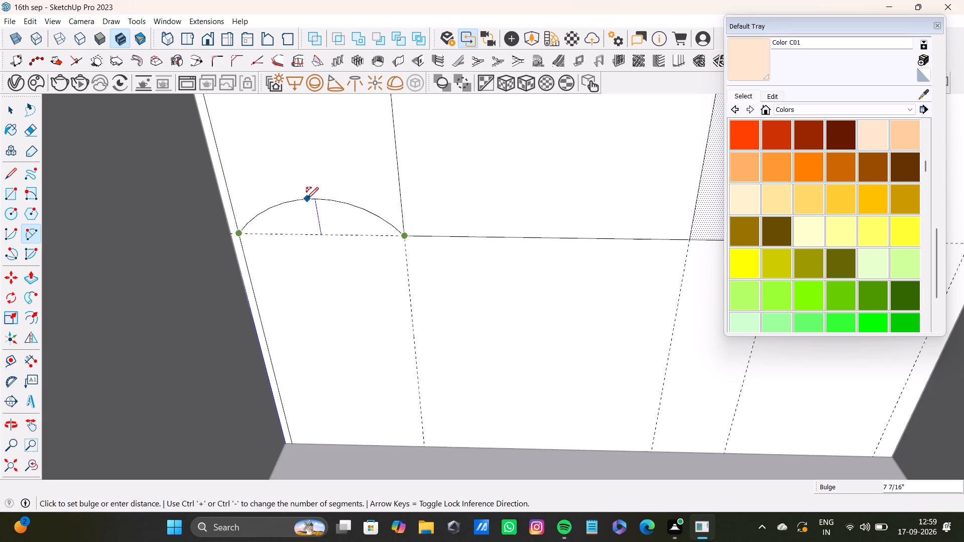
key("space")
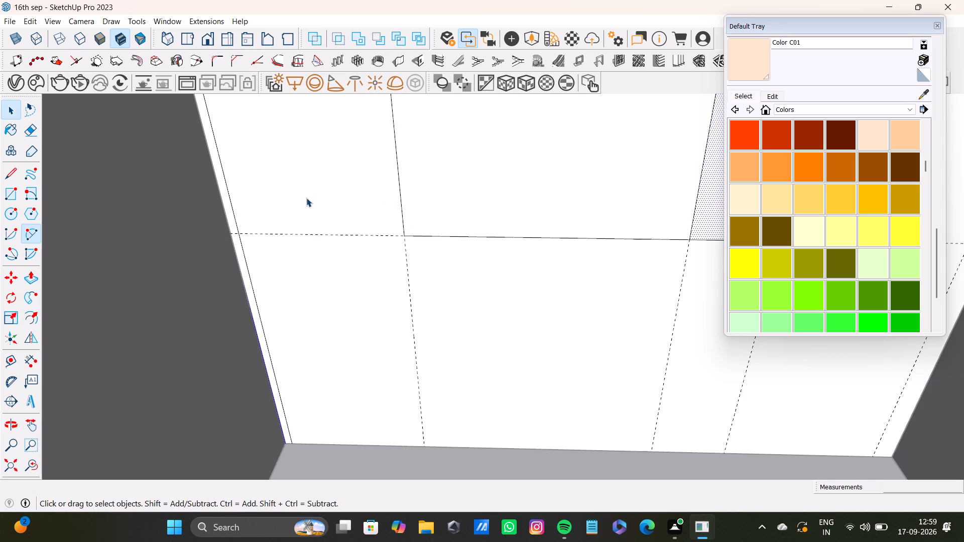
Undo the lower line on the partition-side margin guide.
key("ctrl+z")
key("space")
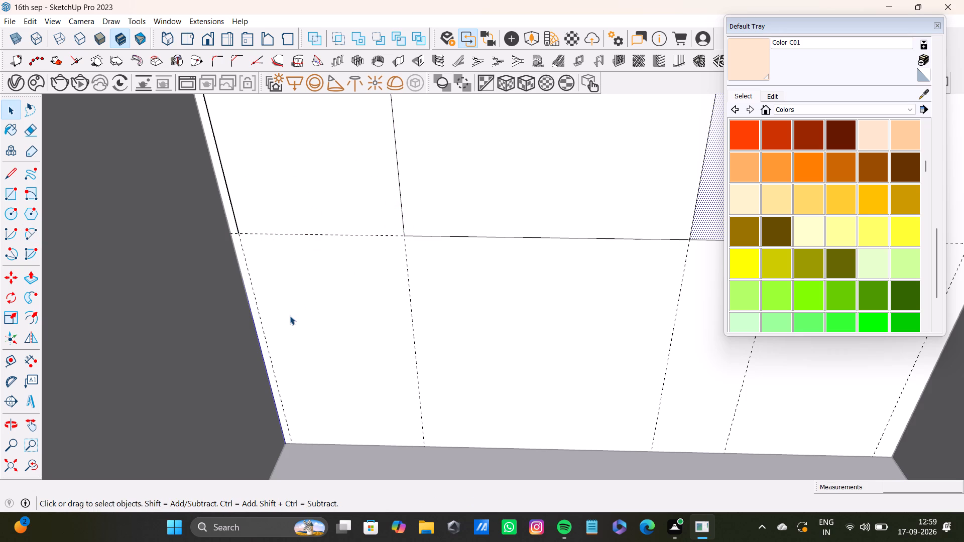
Add a vertical guide offset a short distance inward from the partition-side margin guide.
key("t")
left_click(276, 367)
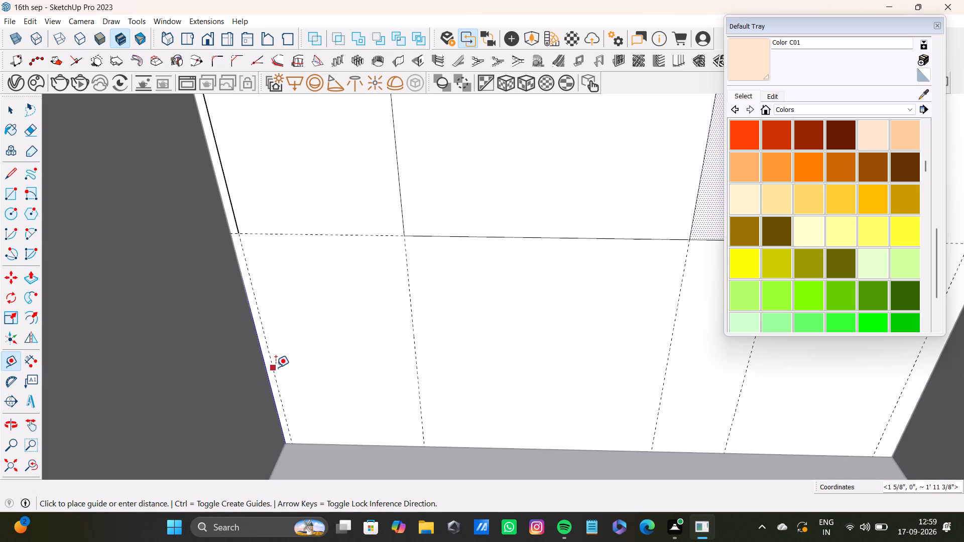
left_click(310, 364)
key("space")
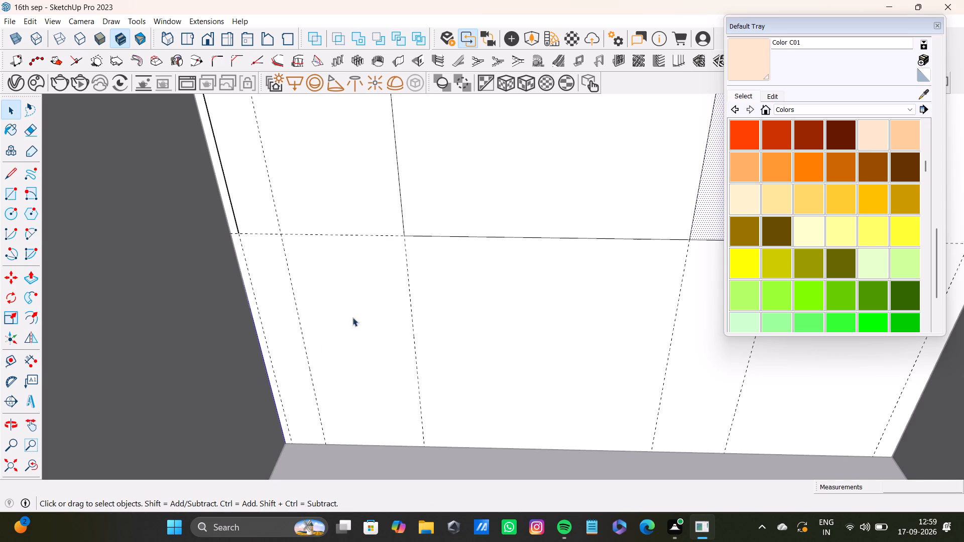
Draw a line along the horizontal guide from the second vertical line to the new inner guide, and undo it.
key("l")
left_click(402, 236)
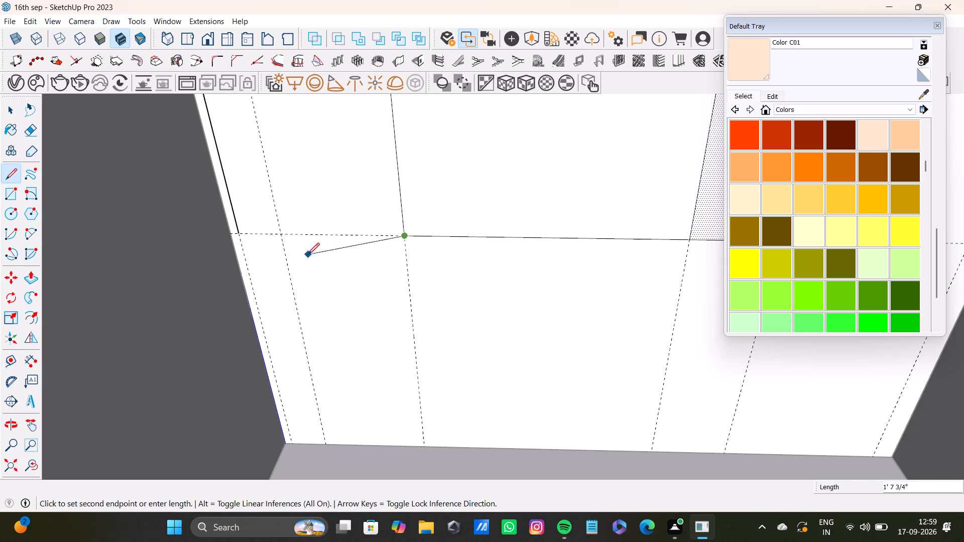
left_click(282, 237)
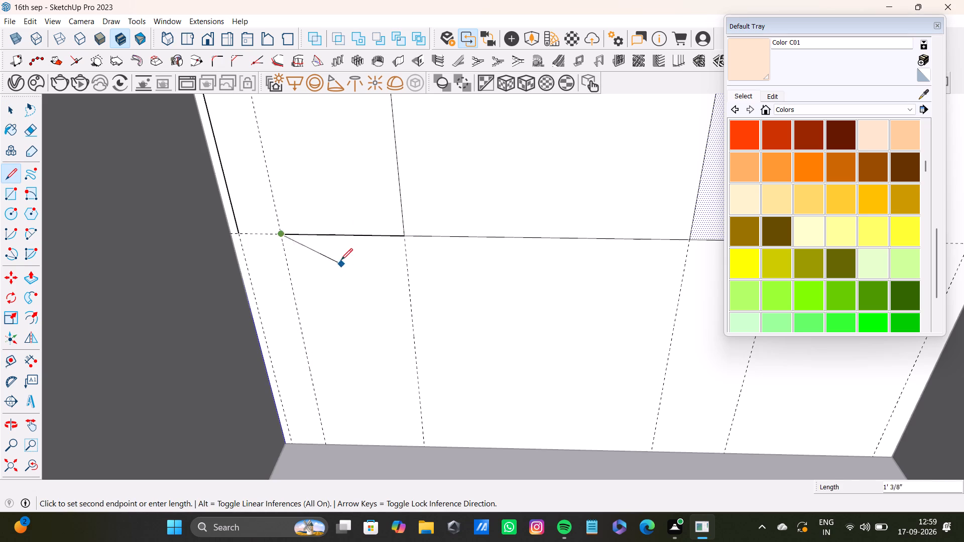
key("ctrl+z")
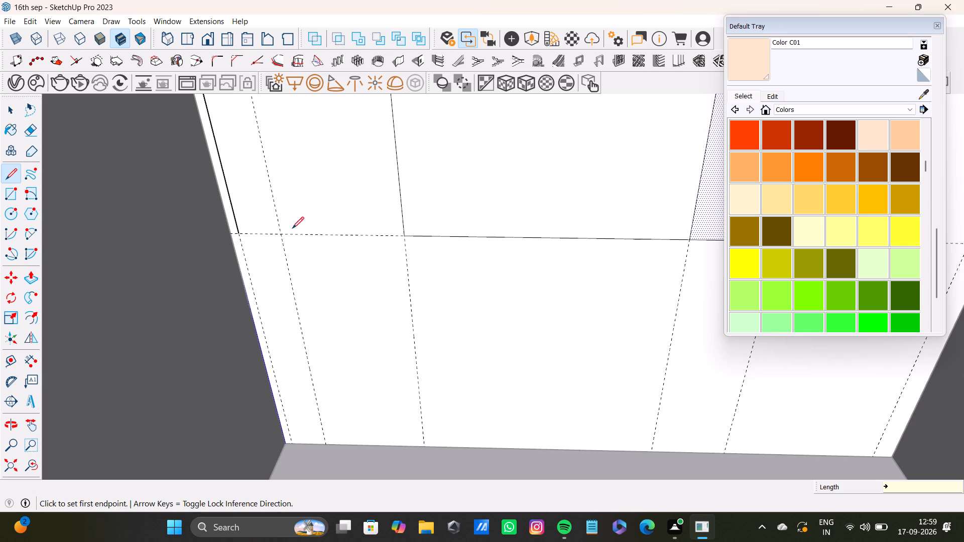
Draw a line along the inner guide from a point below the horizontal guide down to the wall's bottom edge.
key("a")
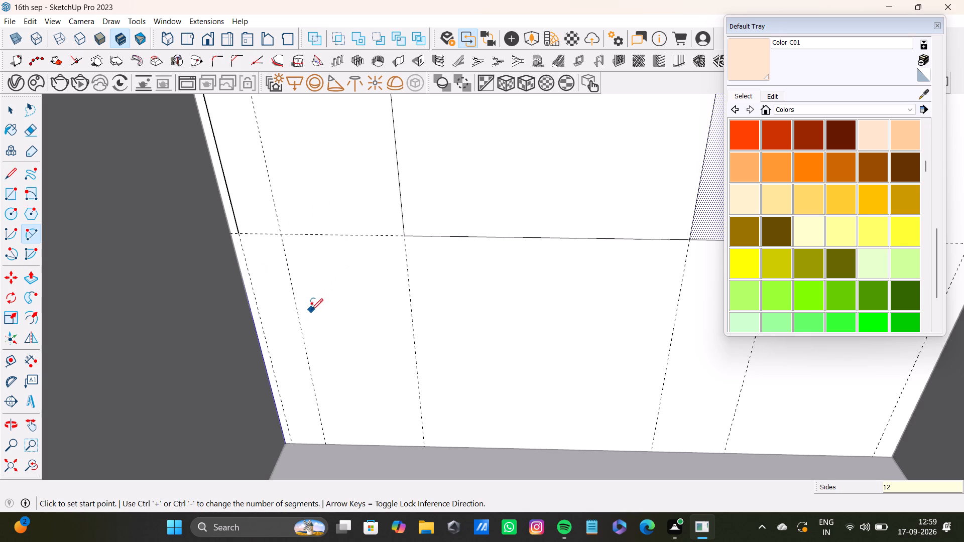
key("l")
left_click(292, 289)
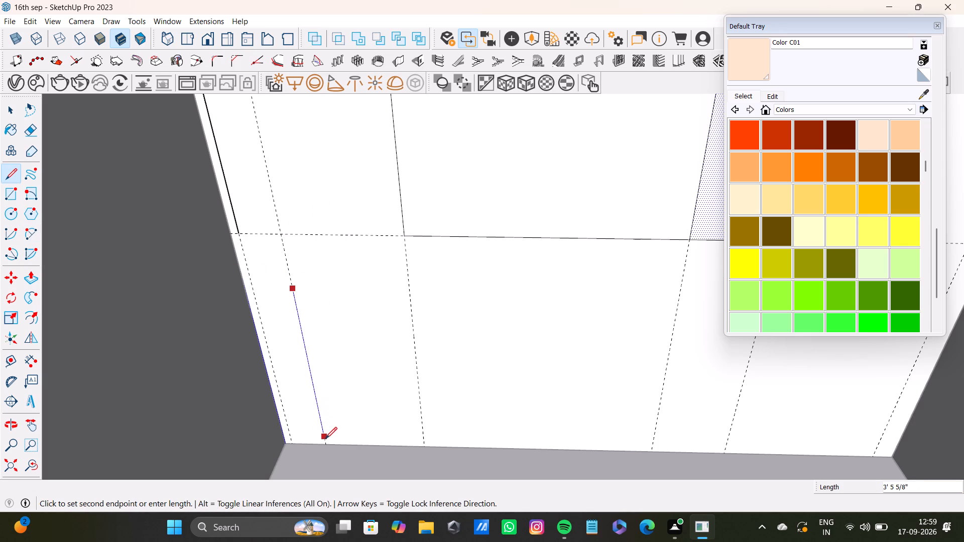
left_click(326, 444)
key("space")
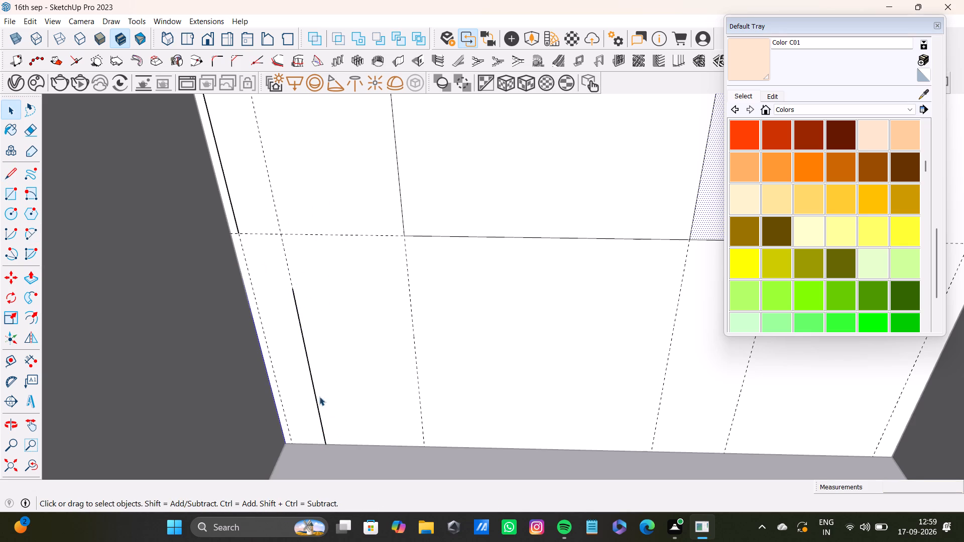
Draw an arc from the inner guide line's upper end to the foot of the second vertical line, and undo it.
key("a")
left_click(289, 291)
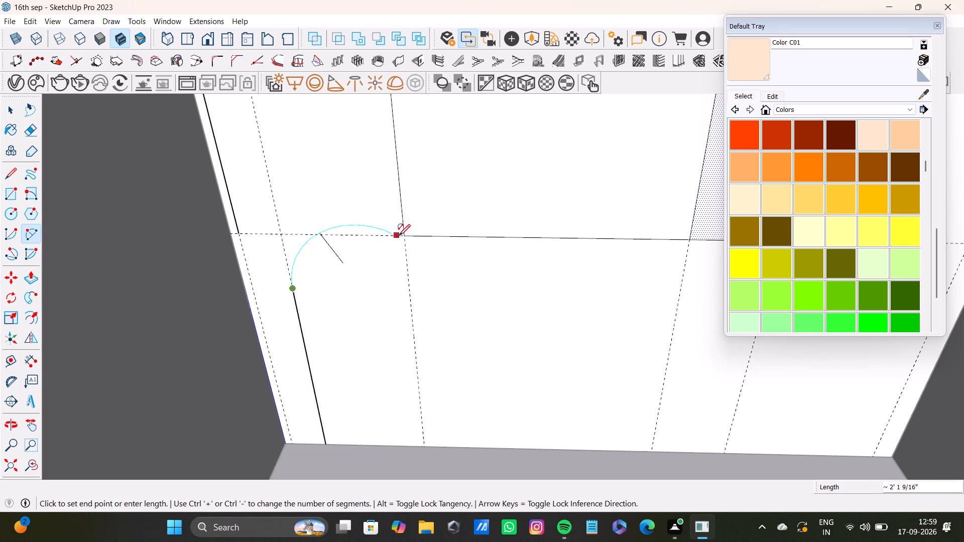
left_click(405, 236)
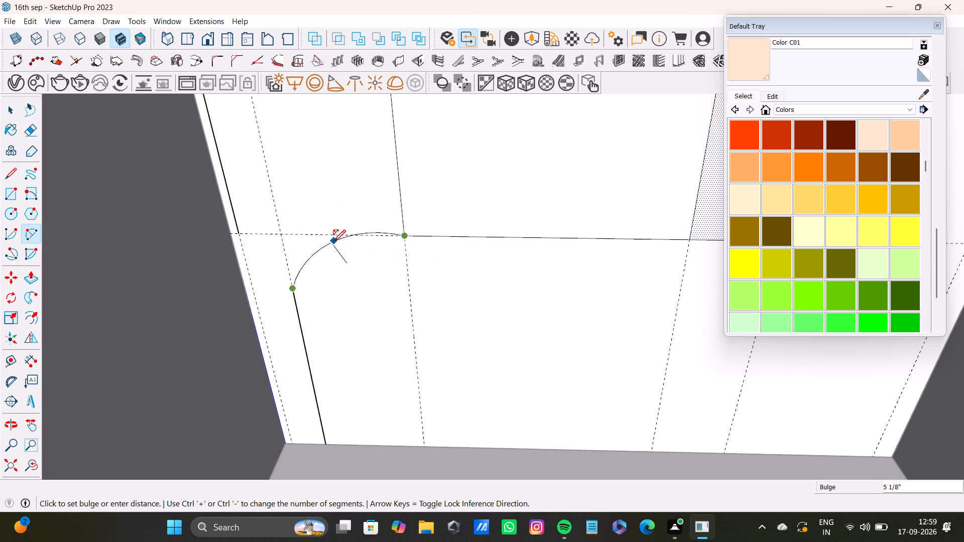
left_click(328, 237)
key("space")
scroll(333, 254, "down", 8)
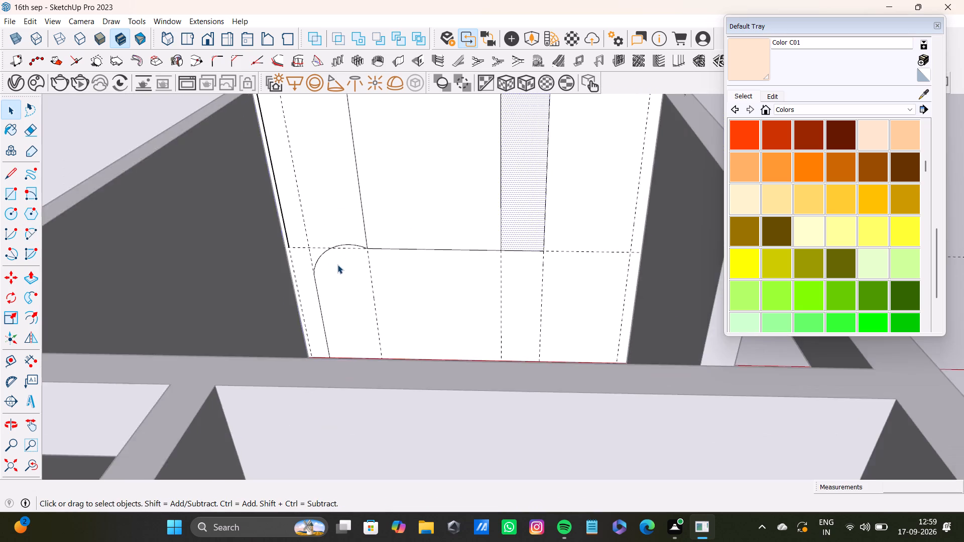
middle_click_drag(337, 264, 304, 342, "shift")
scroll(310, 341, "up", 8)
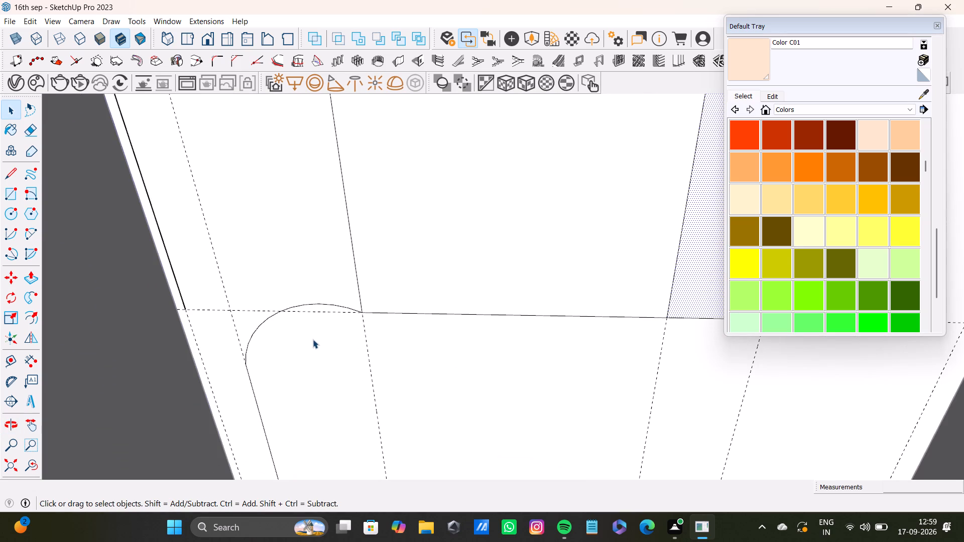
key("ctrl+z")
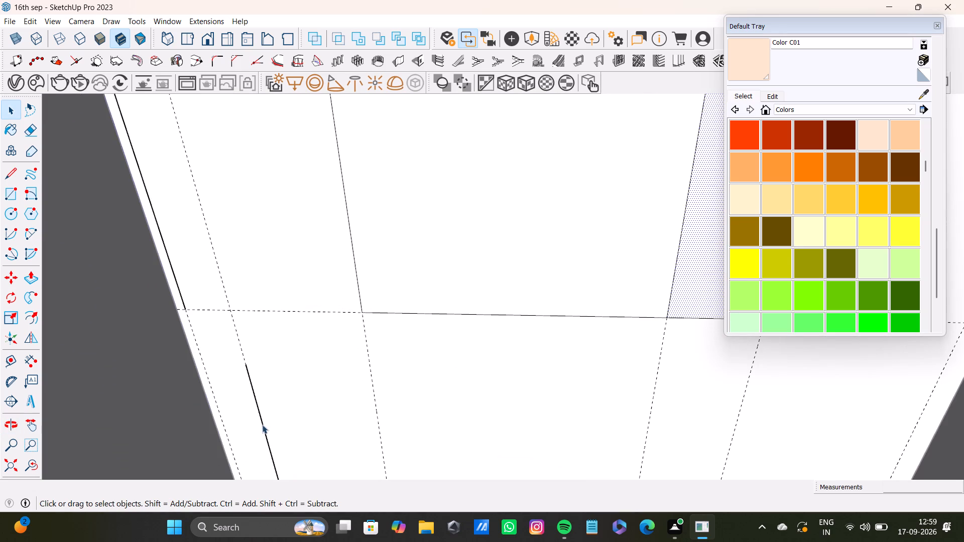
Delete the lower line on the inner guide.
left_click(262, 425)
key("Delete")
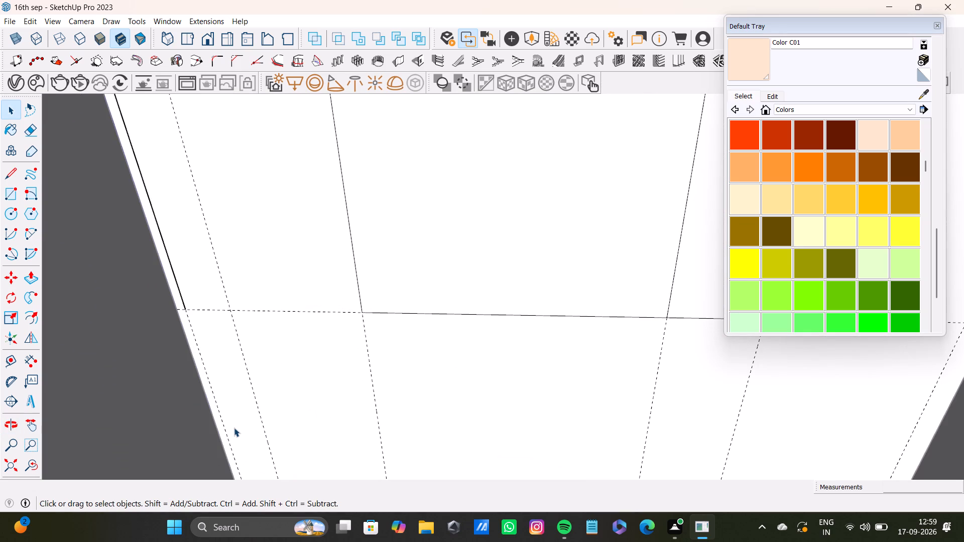
Add another vertical guide offset a short distance from the inner guide toward the second vertical line.
key("t")
left_click(265, 432)
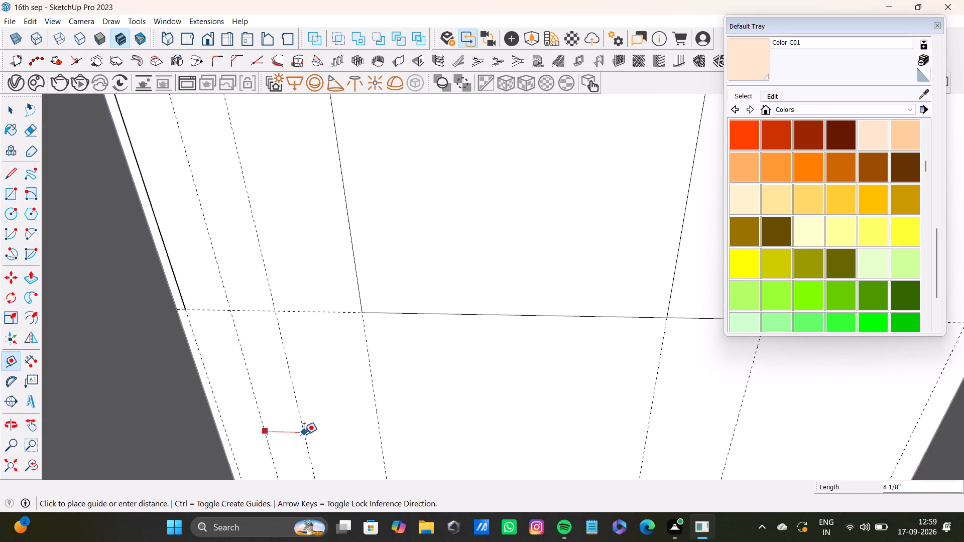
left_click(289, 432)
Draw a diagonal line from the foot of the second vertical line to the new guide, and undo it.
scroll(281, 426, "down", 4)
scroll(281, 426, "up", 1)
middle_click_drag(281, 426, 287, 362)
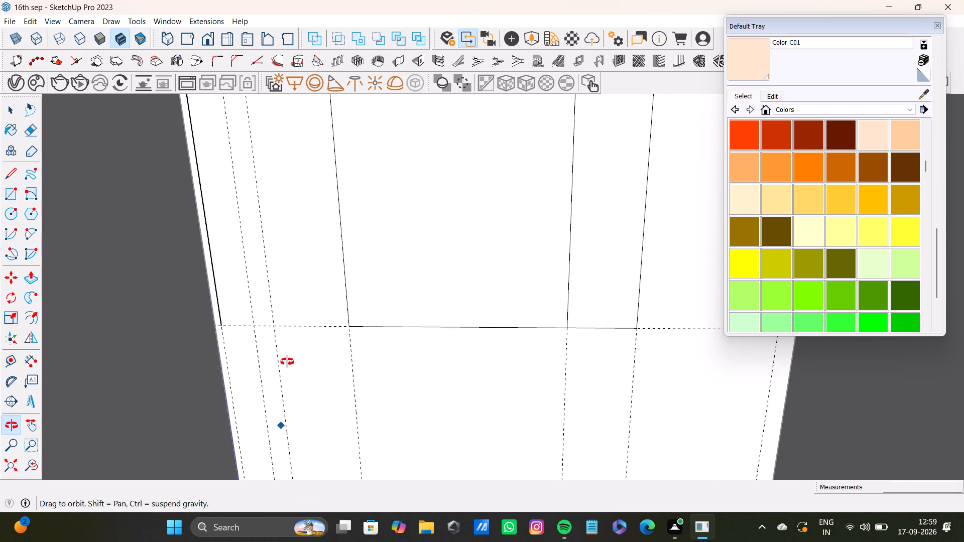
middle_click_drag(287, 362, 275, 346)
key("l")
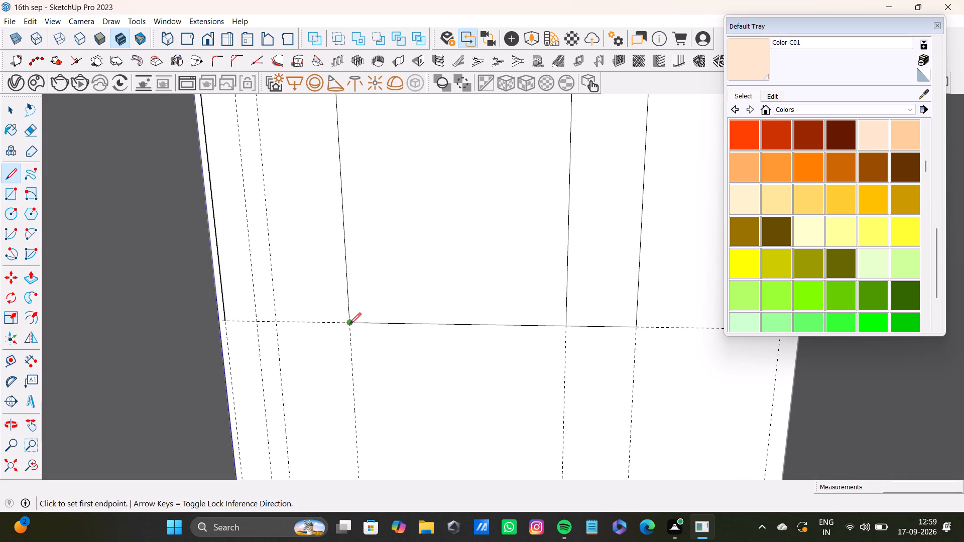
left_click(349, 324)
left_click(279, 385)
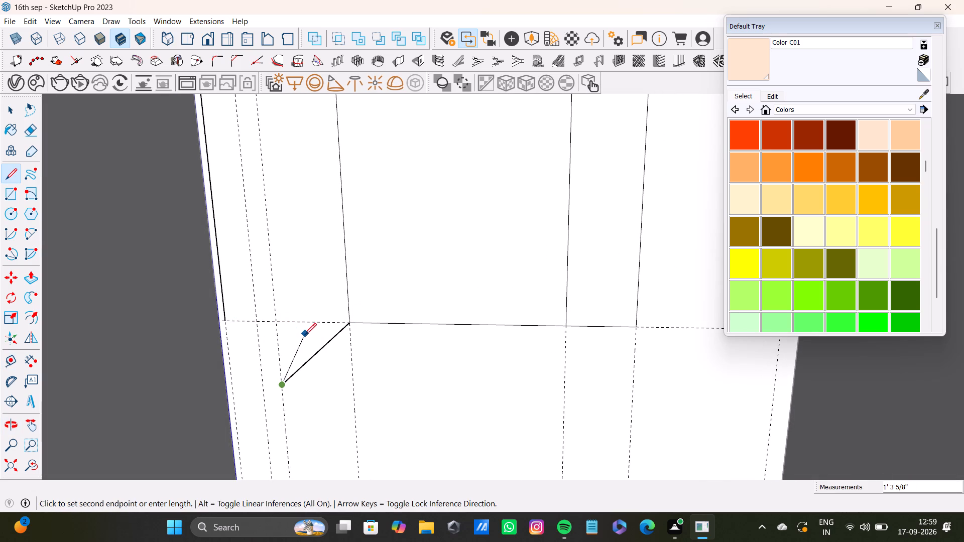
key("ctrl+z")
Draw a tangent arc from the foot of the second vertical line to the new guide, about 1' 11 3/4" across with a 4" bulge.
key("a")
left_click(347, 324)
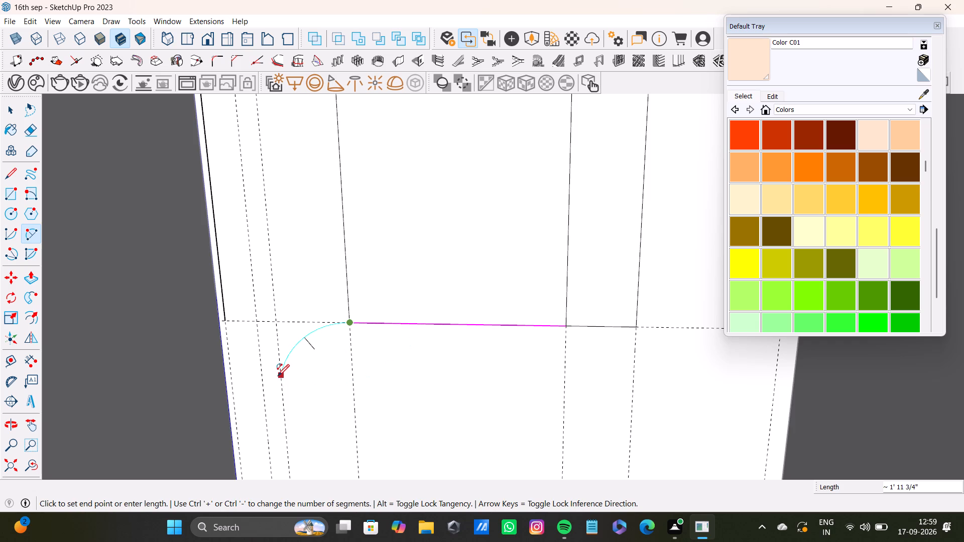
left_click(278, 376)
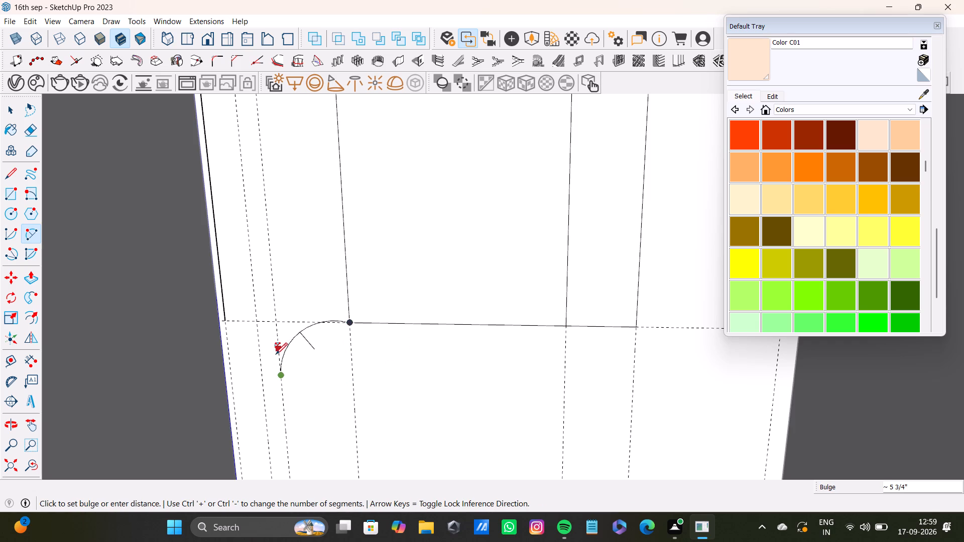
left_click(277, 357)
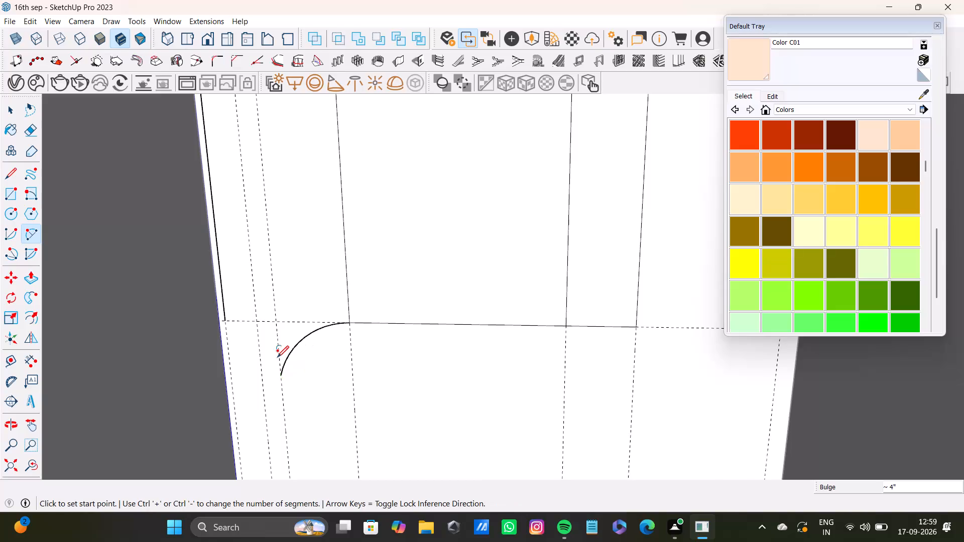
key("space")
Draw a line along the new guide from the arc's lower end down to the wall's bottom edge.
key("l")
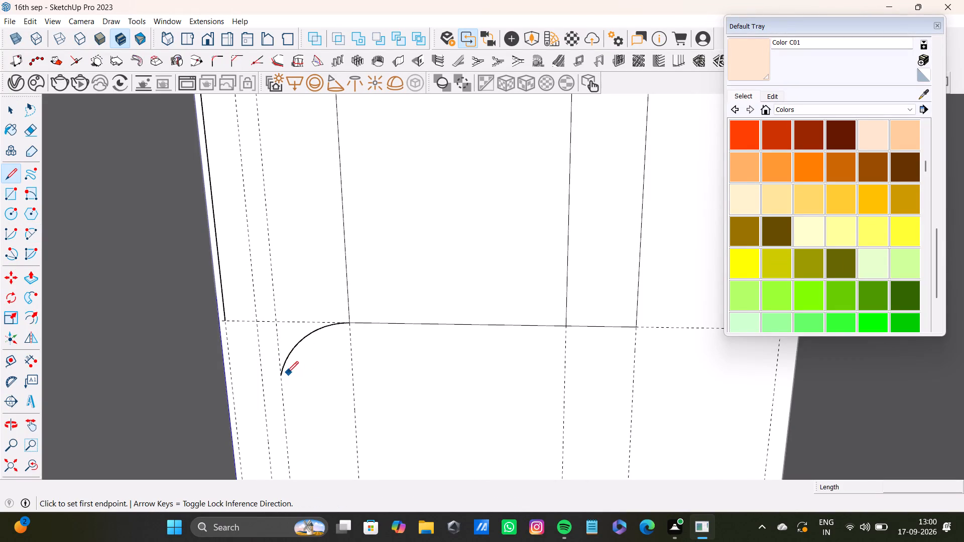
scroll(294, 390, "down", 4)
left_click(33, 468)
left_click(18, 468)
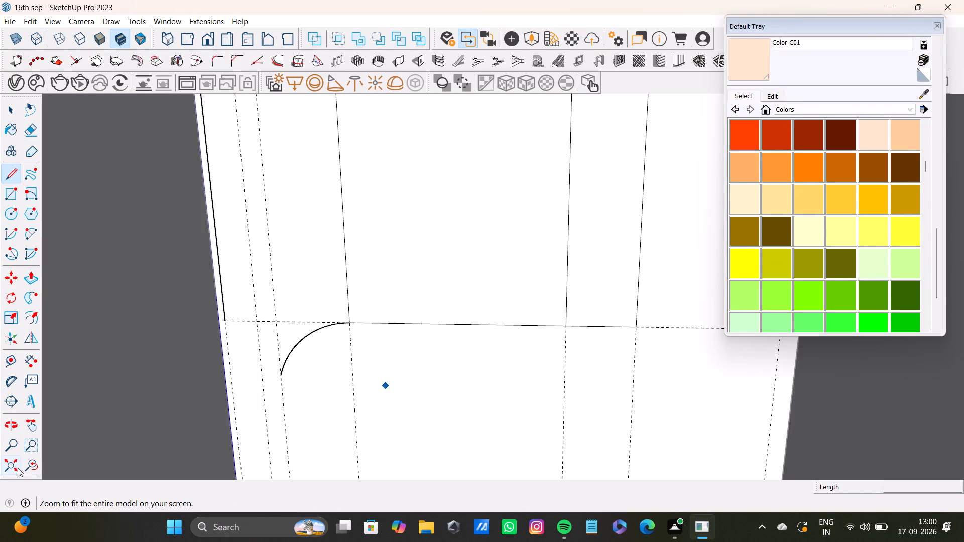
middle_click_drag(307, 306, 301, 353)
scroll(551, 177, "up", 8)
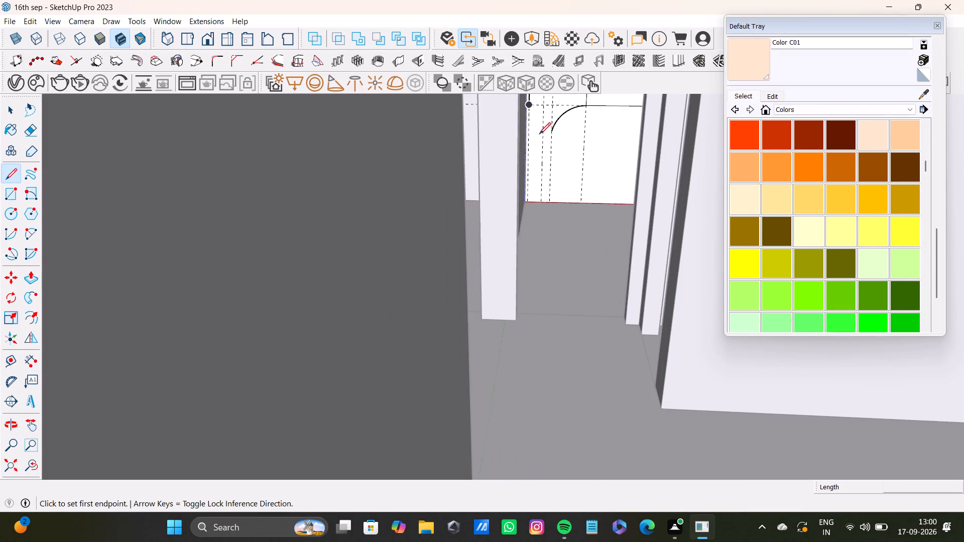
scroll(544, 131, "up", 8)
middle_click_drag(564, 139, 465, 240, "shift")
scroll(465, 240, "up", 5, "shift")
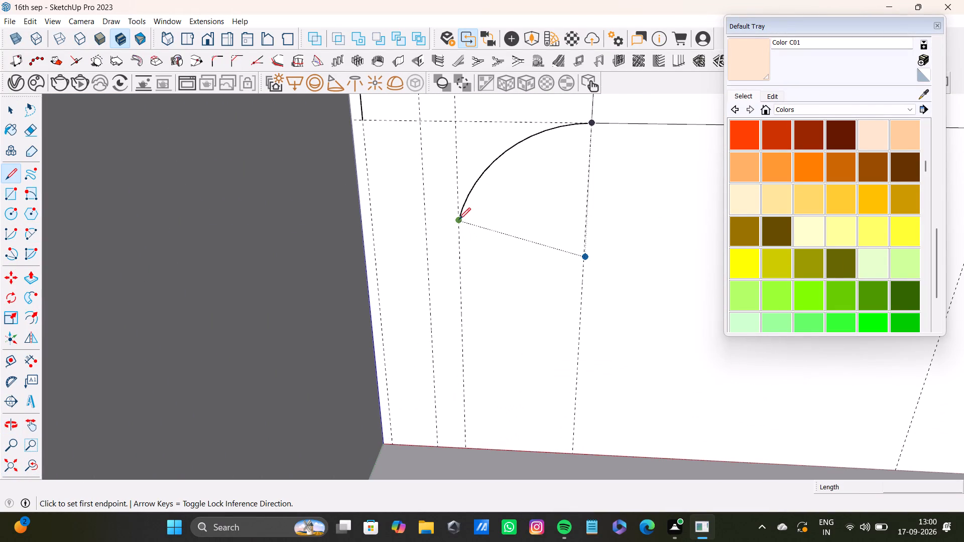
left_click(459, 219)
left_click(469, 451)
key("space")
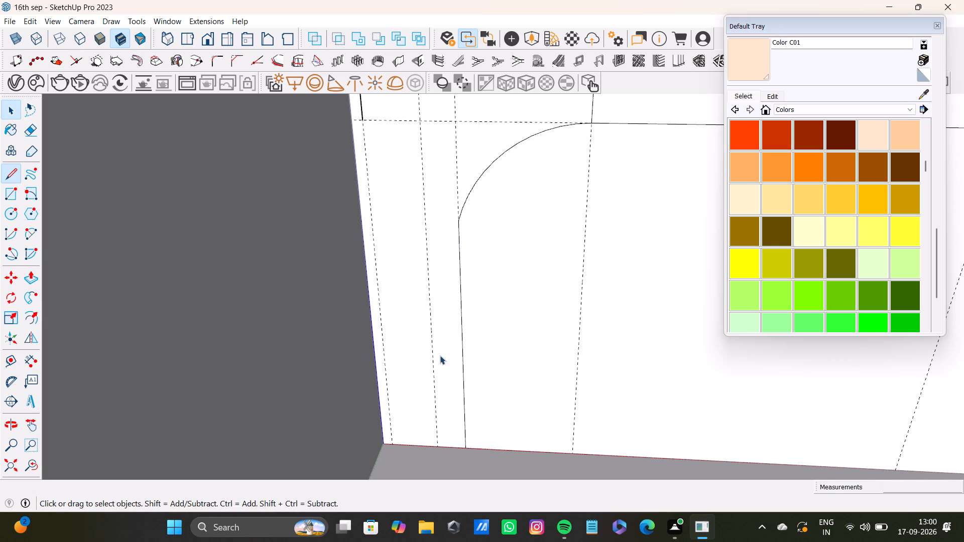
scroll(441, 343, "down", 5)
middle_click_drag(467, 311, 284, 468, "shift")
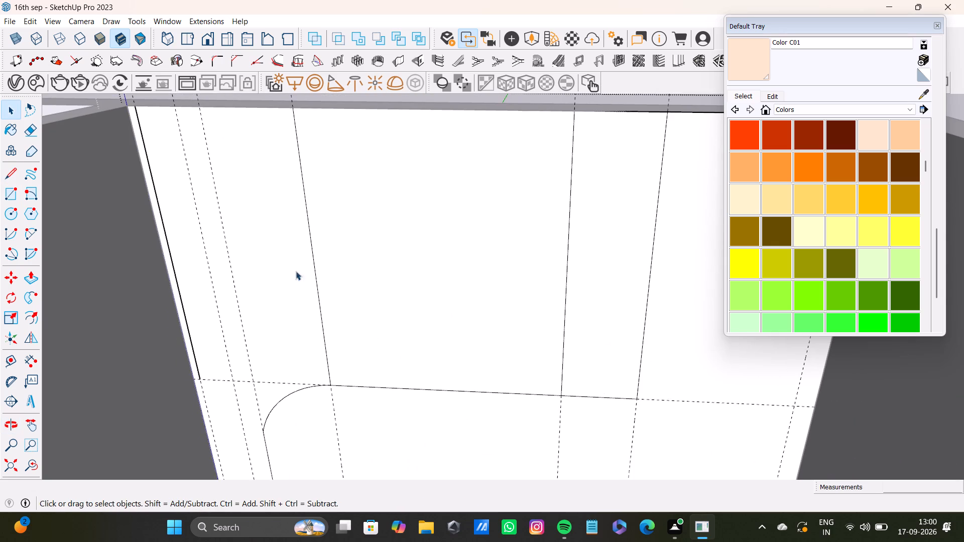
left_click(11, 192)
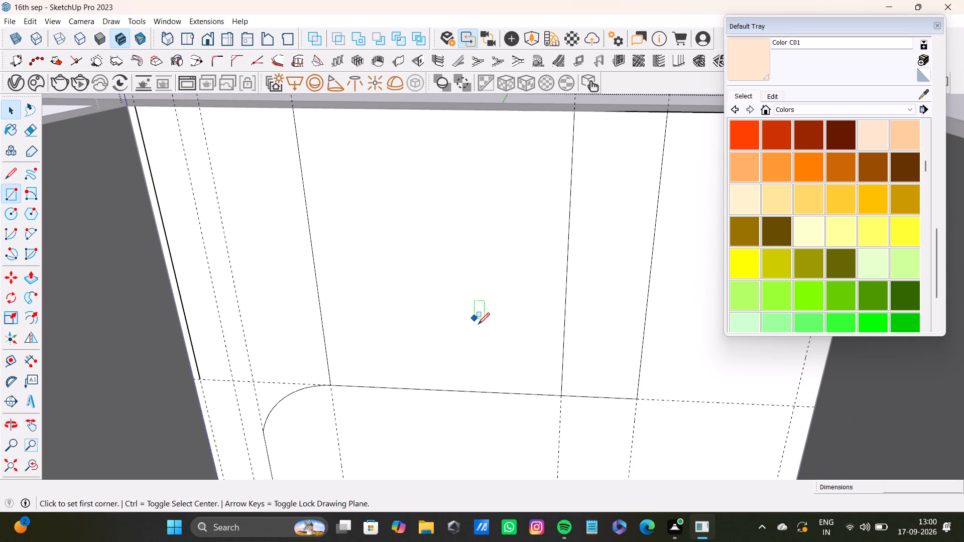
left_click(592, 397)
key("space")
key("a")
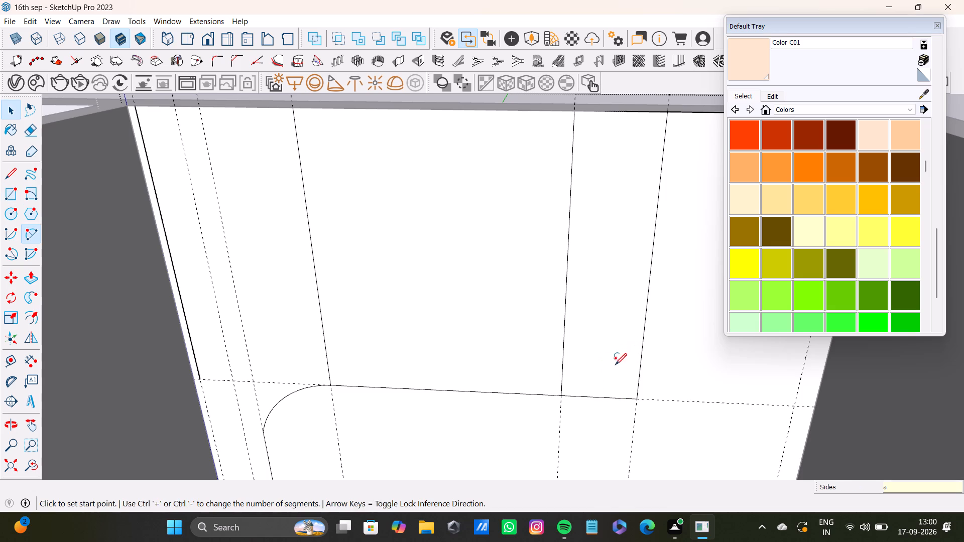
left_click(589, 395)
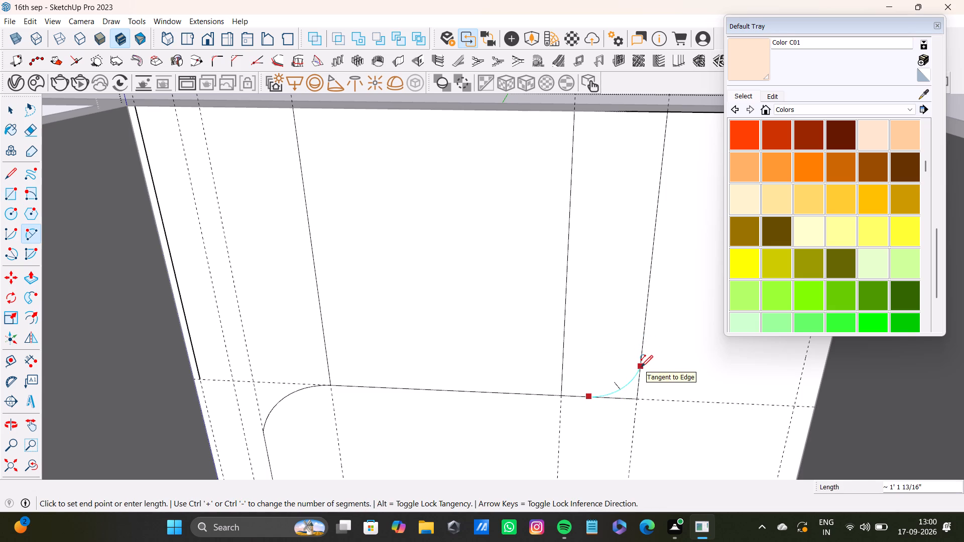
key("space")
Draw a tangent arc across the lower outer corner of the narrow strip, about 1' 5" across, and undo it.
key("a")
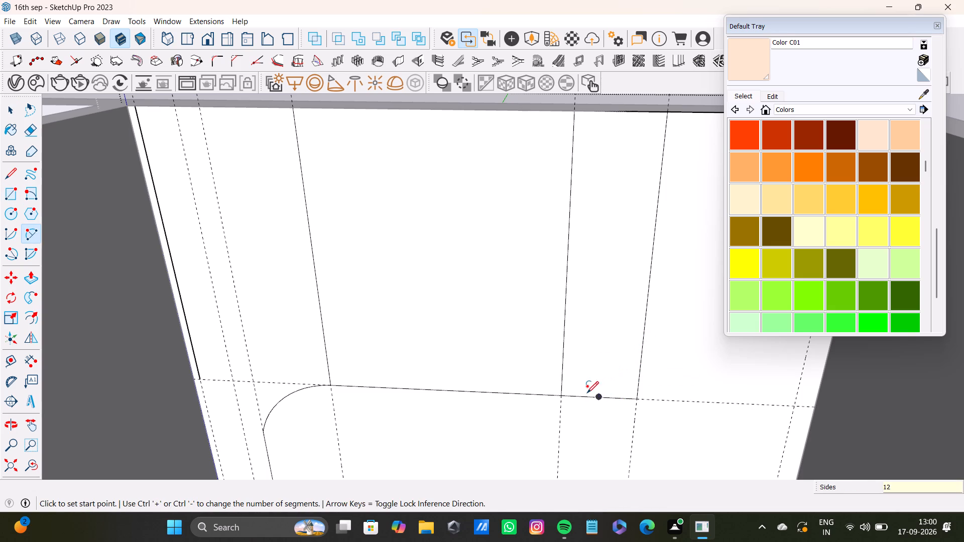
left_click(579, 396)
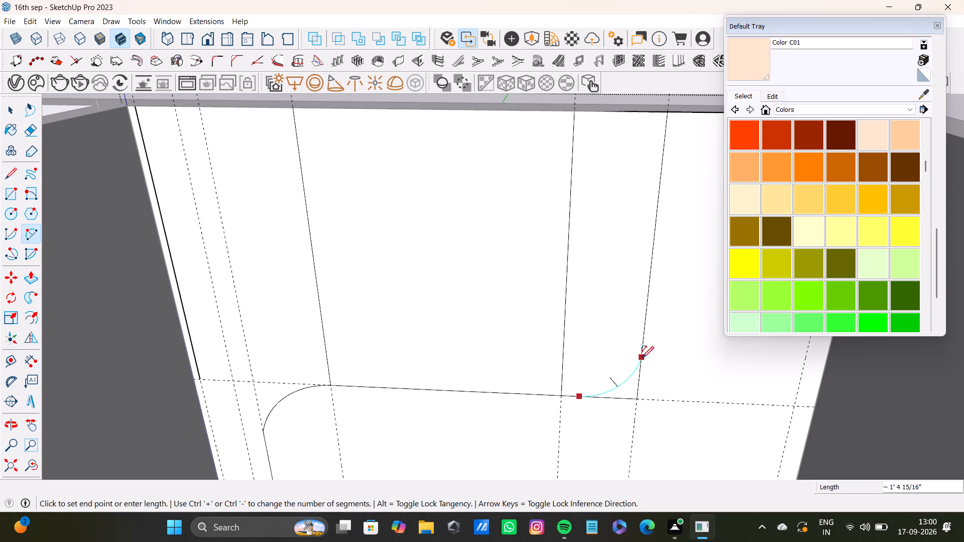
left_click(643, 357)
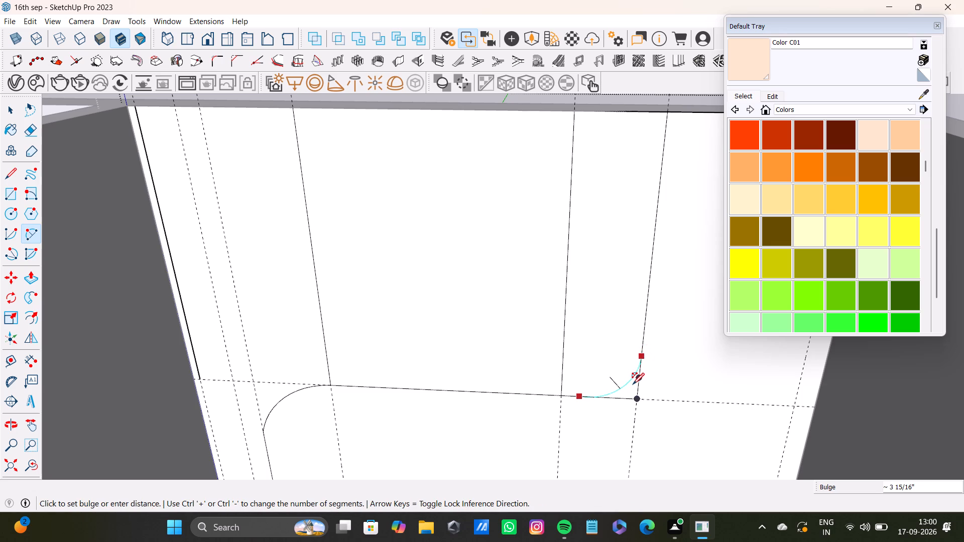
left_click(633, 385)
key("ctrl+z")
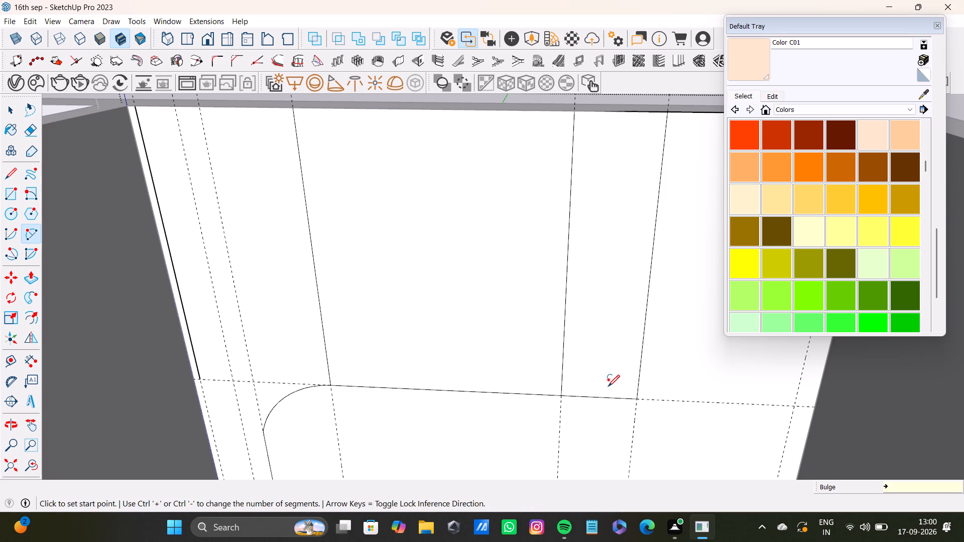
Draw a tangent arc about 11 1/4" across from the midpoint of the narrow strip's bottom edge to its outer vertical line.
scroll(608, 386, "up", 1, "shift")
middle_click_drag(608, 385, 548, 350, "shift")
scroll(543, 355, "up", 8)
middle_click_drag(548, 360, 537, 285)
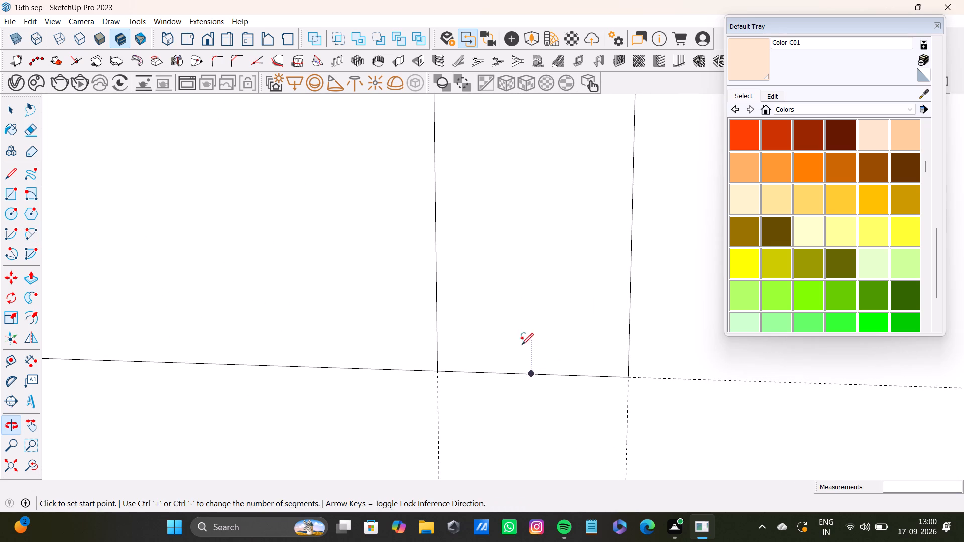
left_click(531, 372)
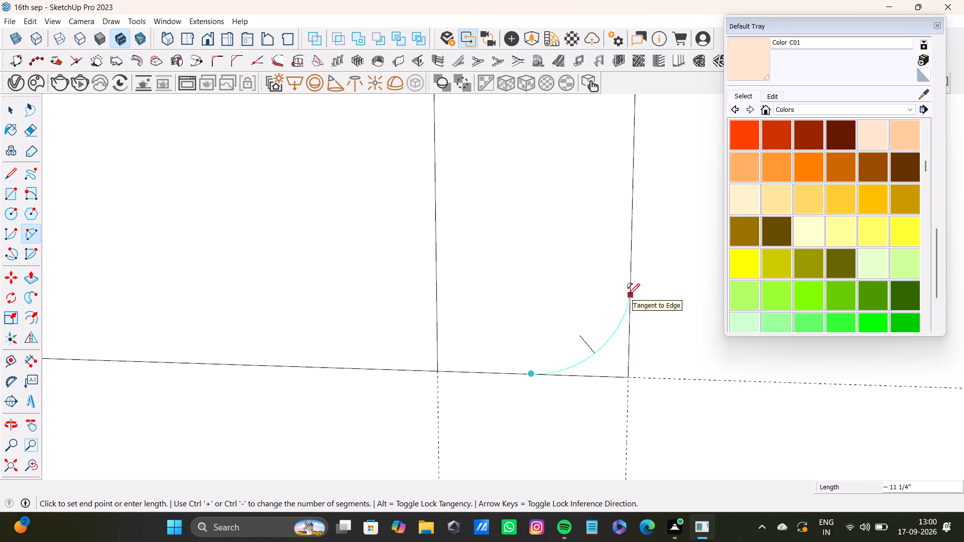
left_click(631, 295)
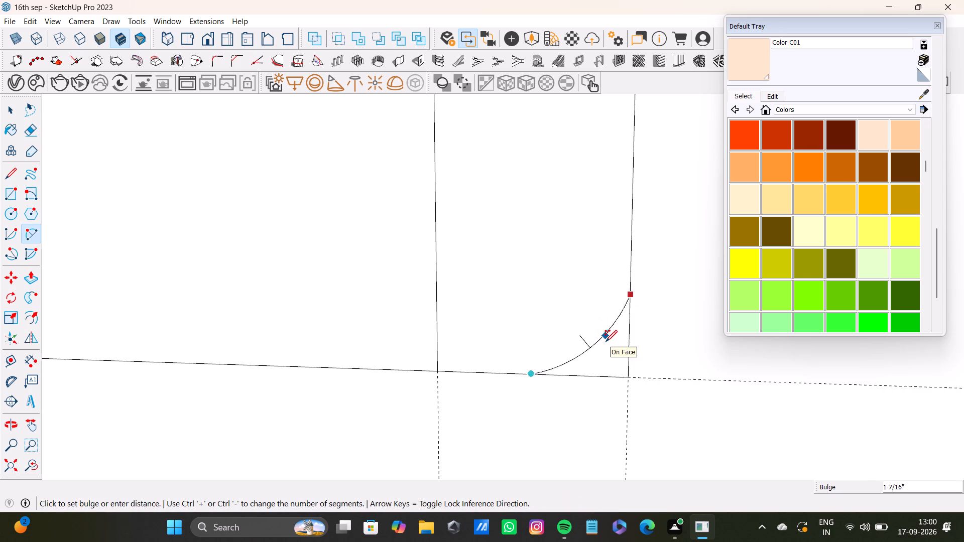
left_click(607, 343)
key("space")
Delete the two straight edge pieces left outside the arc at the narrow strip's lower outer corner.
left_click(607, 377)
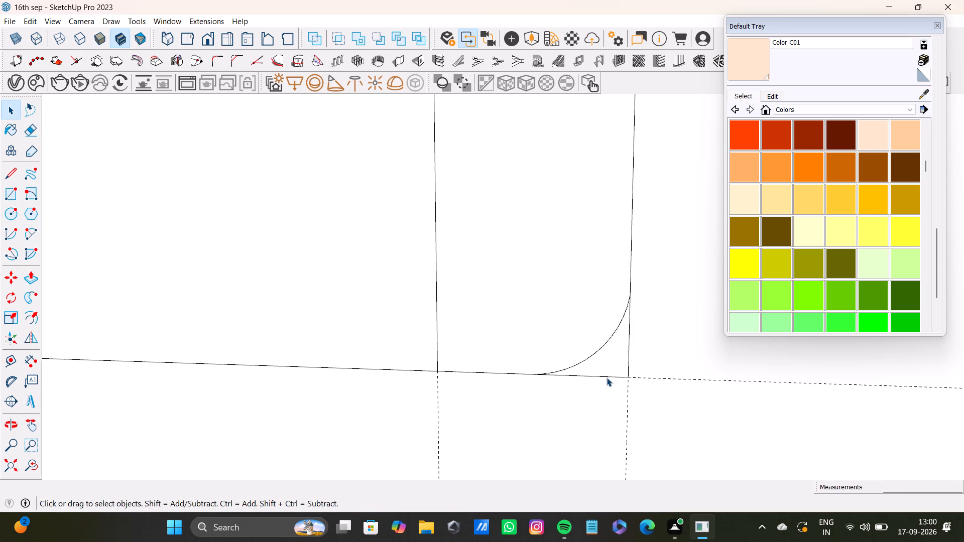
key("Delete")
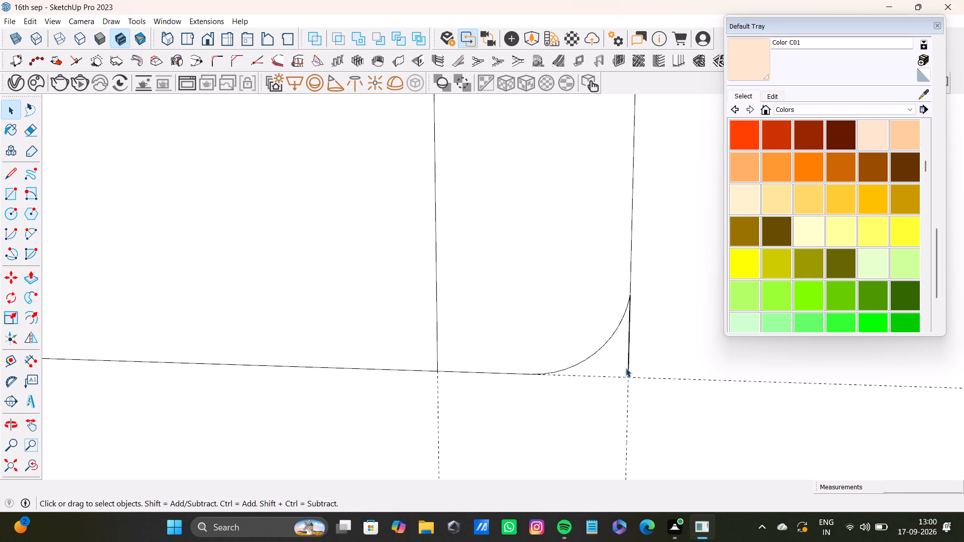
left_click(629, 371)
key("Delete")
scroll(617, 371, "down", 14)
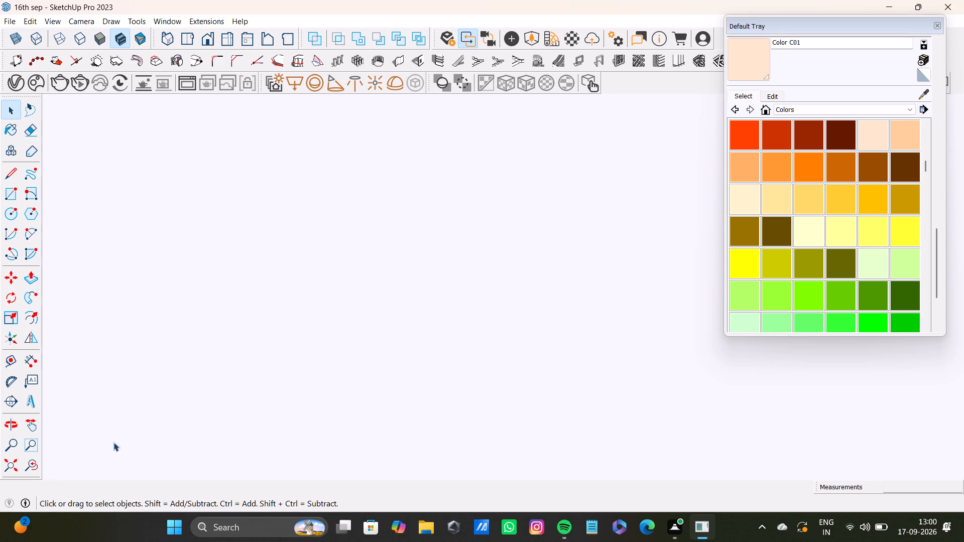
Delete the vertical line running from the large arc's lower end down to the end wall's bottom edge.
left_click(29, 465)
left_click(19, 462)
middle_click_drag(507, 184, 587, 259)
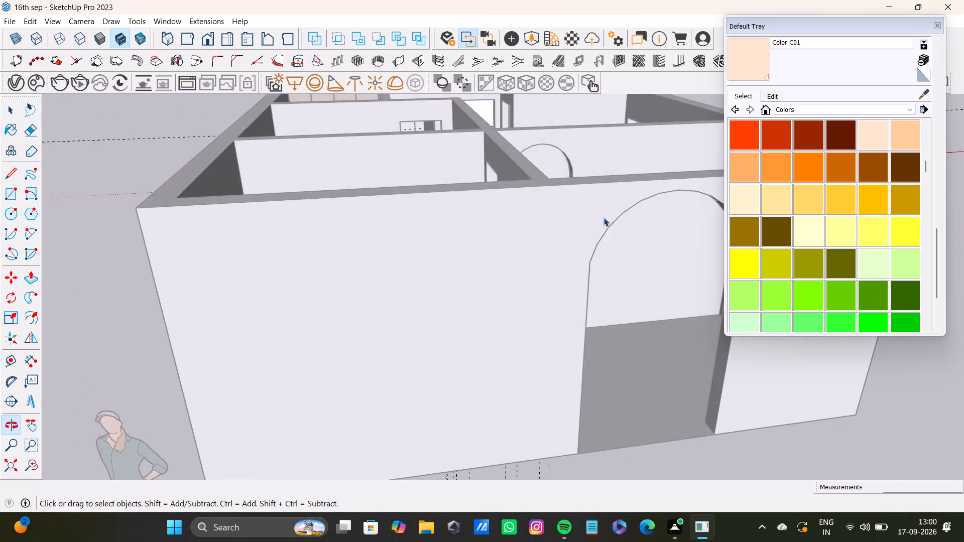
scroll(563, 170, "up", 4)
middle_click_drag(533, 135, 469, 368, "shift")
scroll(404, 251, "up", 9)
middle_click_drag(455, 248, 422, 274)
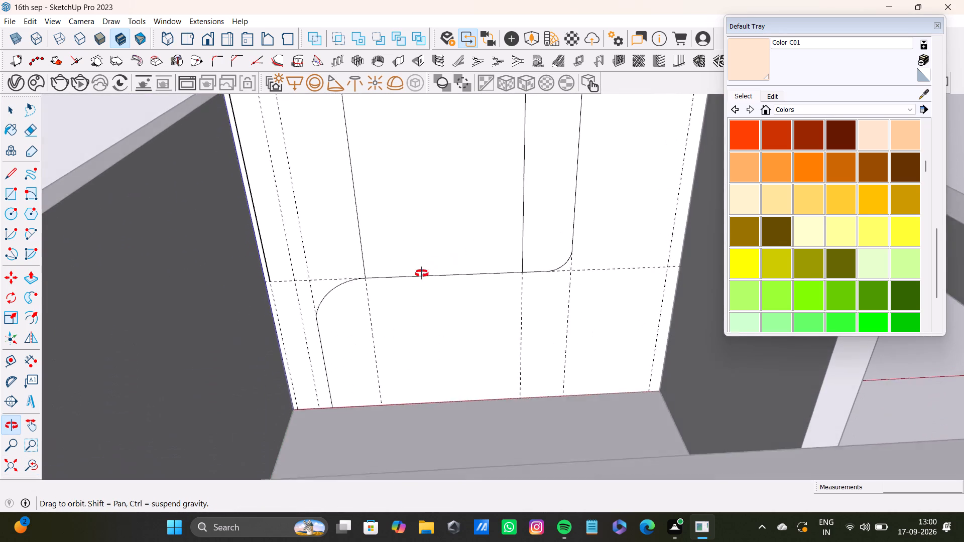
middle_click_drag(422, 274, 399, 272)
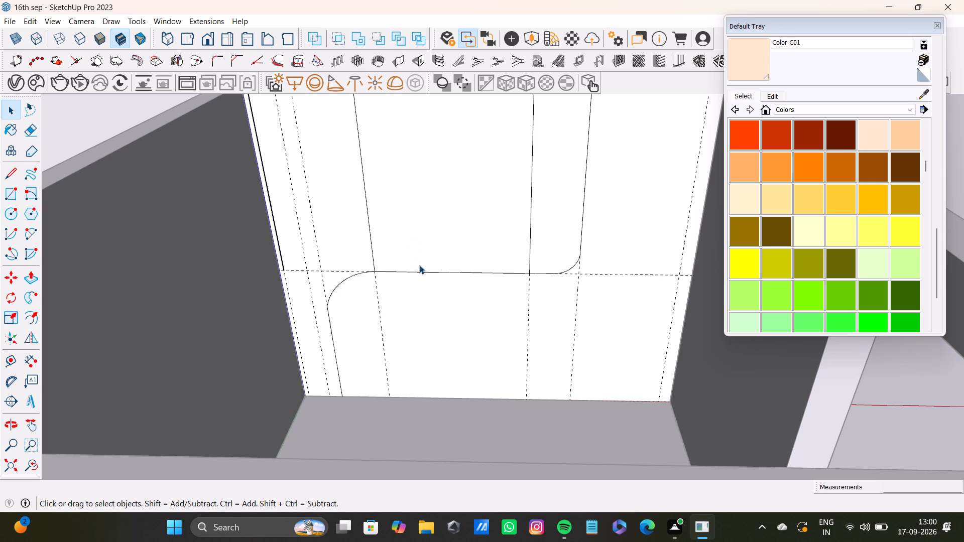
scroll(346, 301, "up", 18)
middle_click_drag(377, 296, 365, 268, "shift")
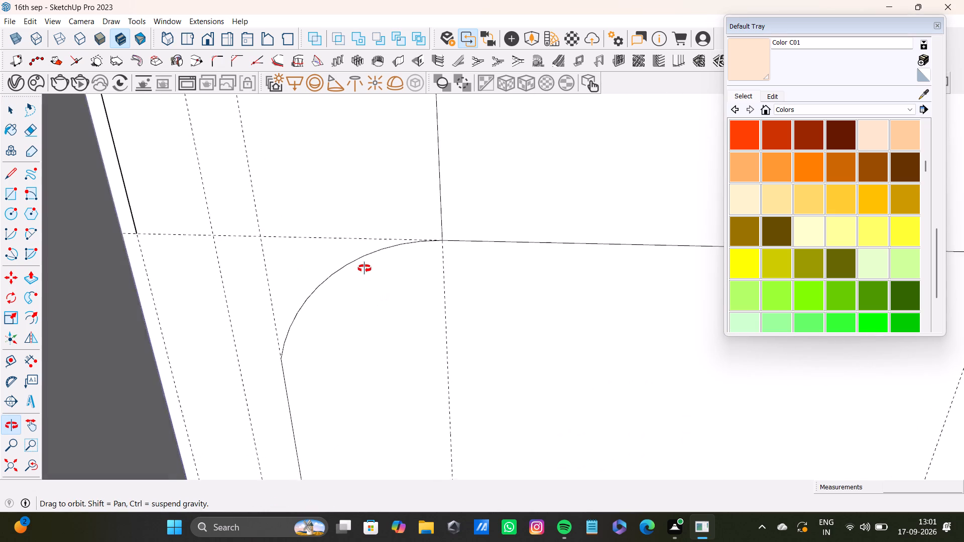
middle_click_drag(365, 268, 361, 242, "shift")
scroll(306, 351, "up", 17)
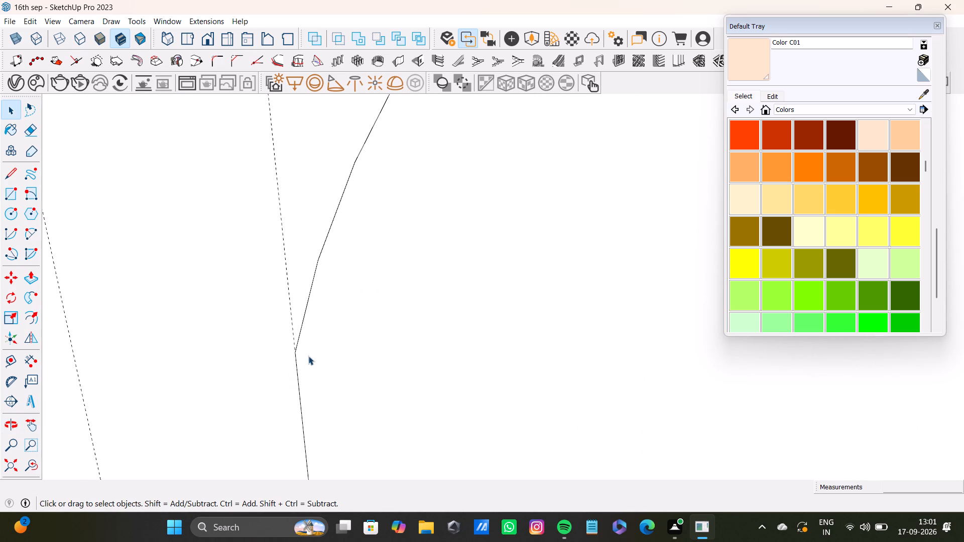
left_click(300, 387)
key("Delete")
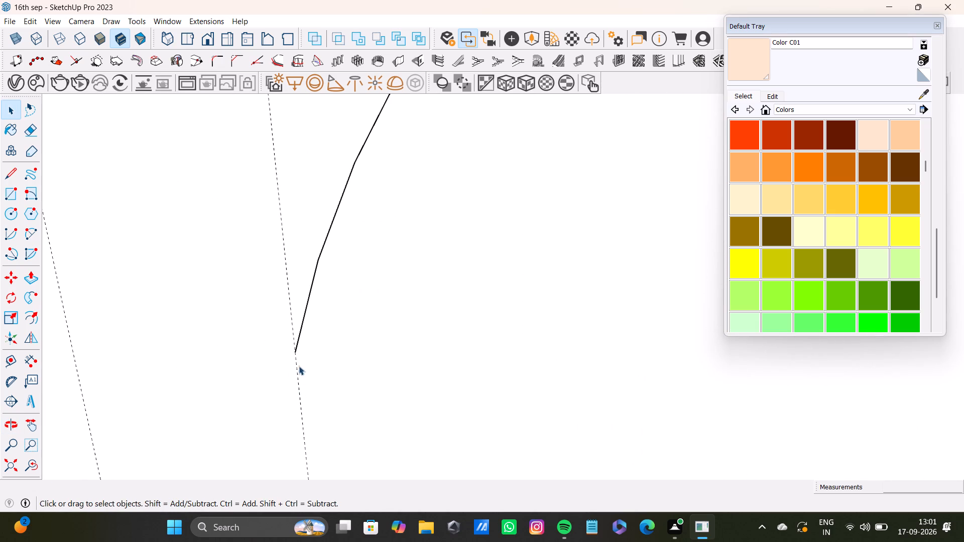
key("Delete")
Delete the large arc at the end of the panel's horizontal line.
scroll(299, 332, "down", 3)
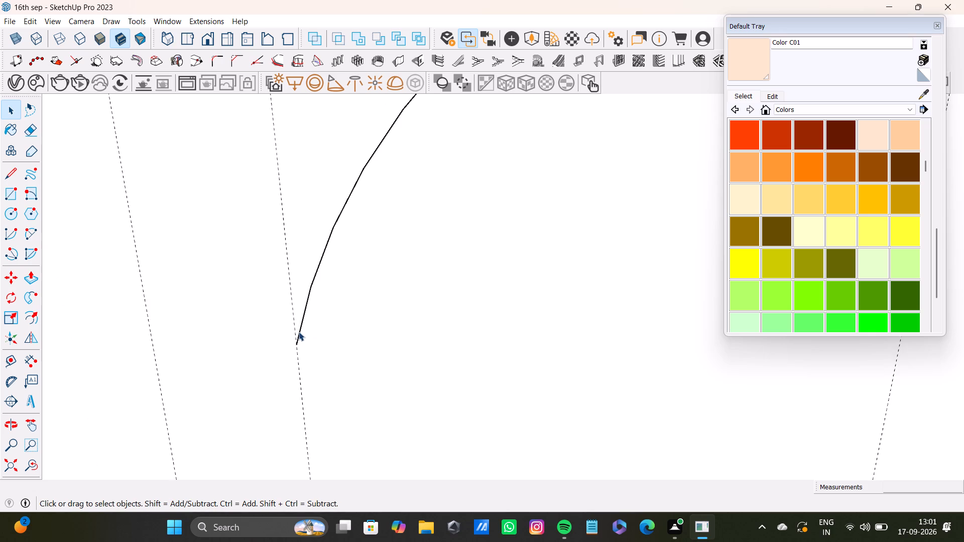
scroll(299, 332, "down", 20)
scroll(299, 332, "down", 9)
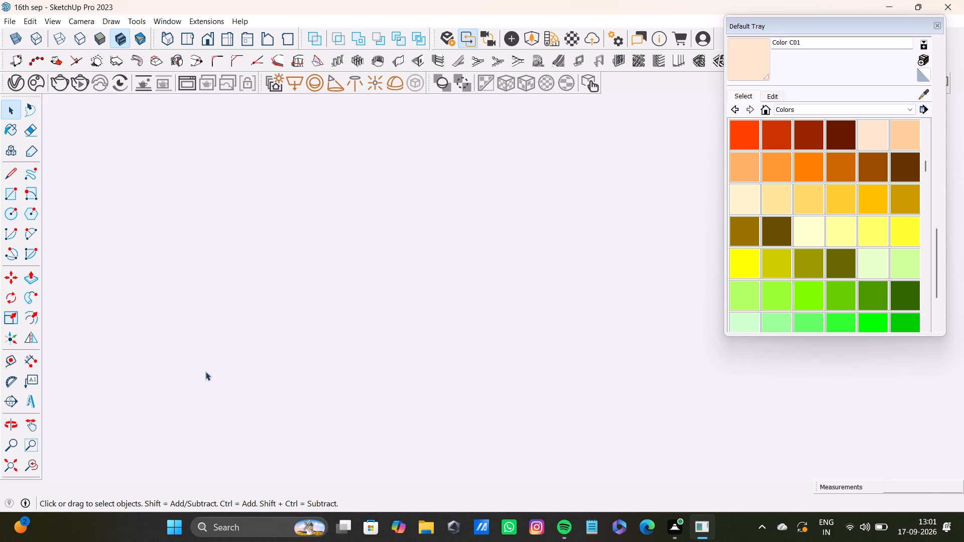
left_click(14, 468)
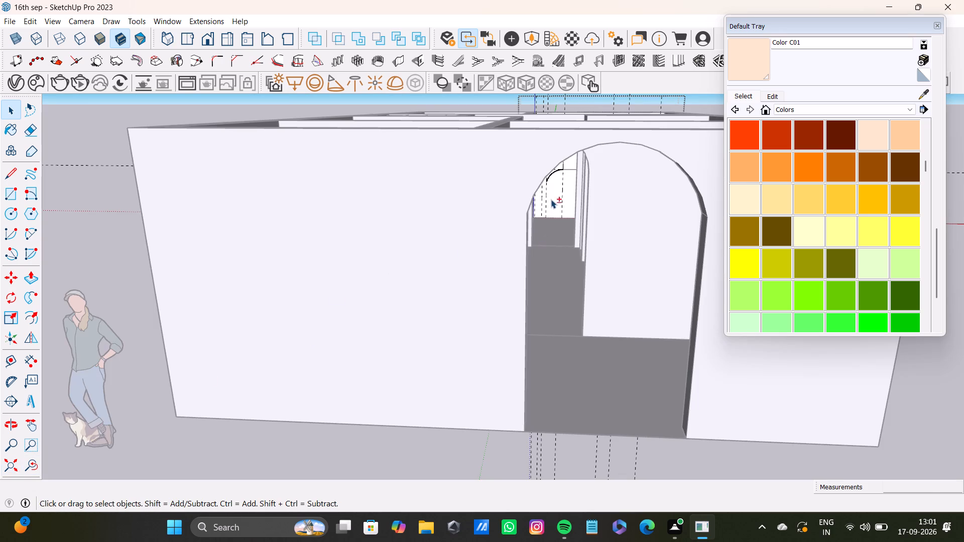
middle_click_drag(551, 199, 452, 519, "shift")
scroll(471, 503, "up", 12)
middle_click_drag(471, 442, 442, 301, "shift")
middle_click_drag(452, 343, 454, 344)
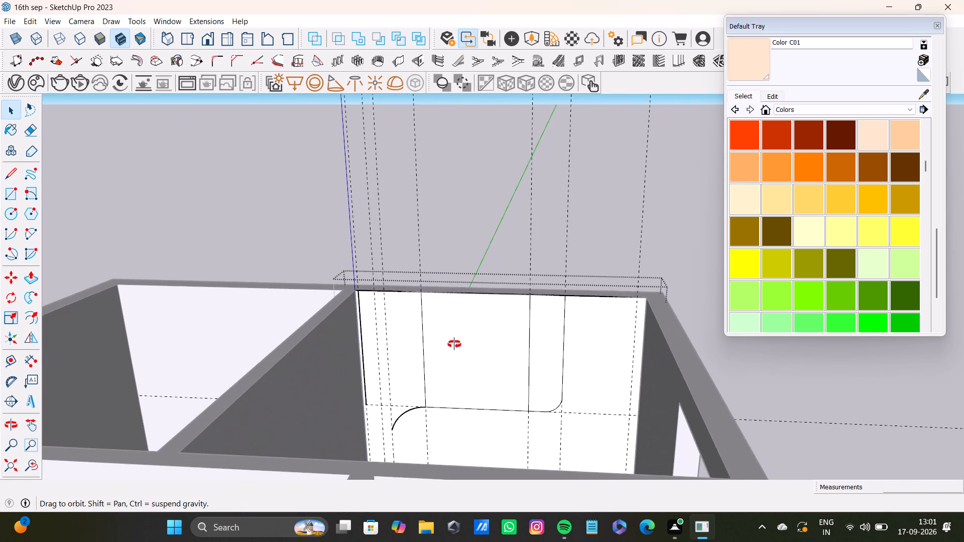
middle_click_drag(454, 344, 469, 363)
scroll(410, 392, "up", 8)
middle_click_drag(386, 362, 352, 255, "shift")
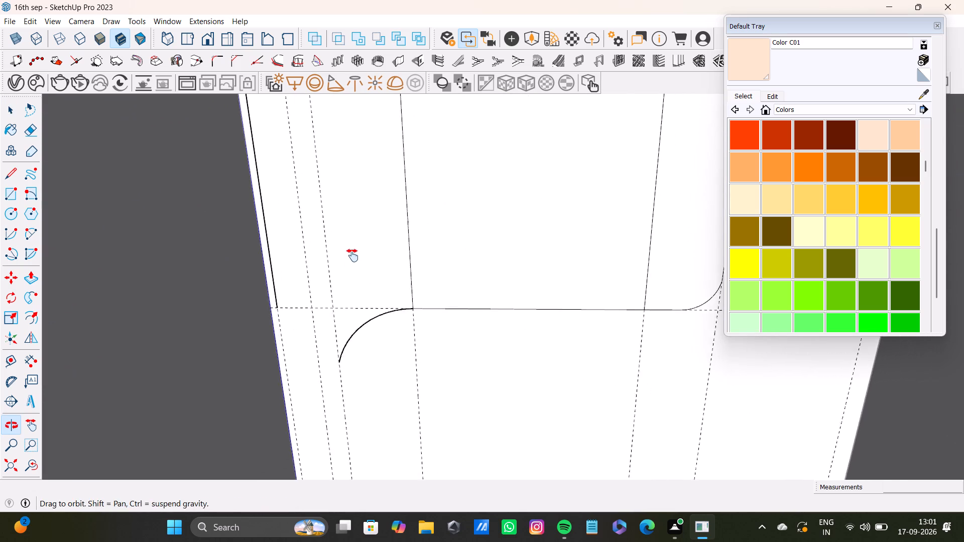
middle_click_drag(352, 255, 351, 249, "shift")
scroll(384, 309, "up", 4)
left_click(368, 298)
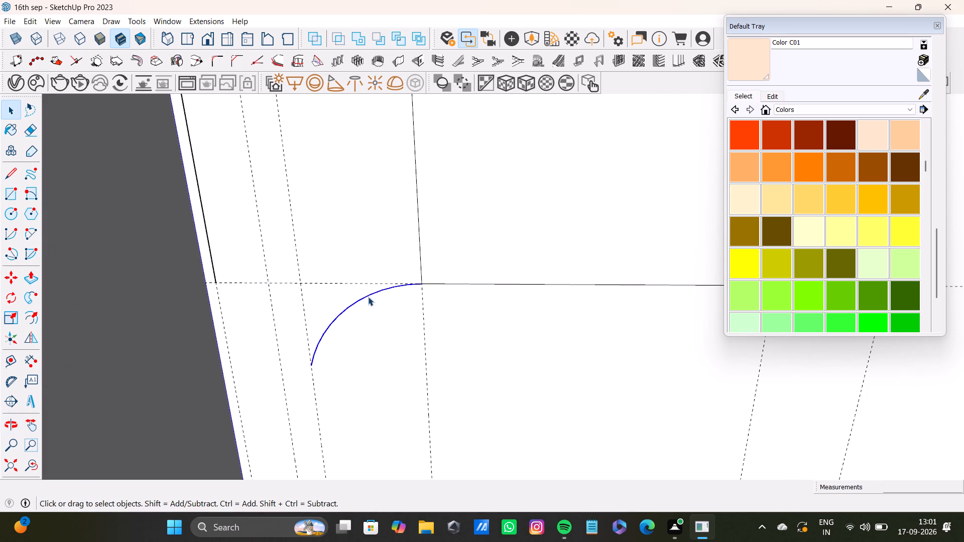
key("Delete")
Place a vertical guide about 1 13/16" inward from the guide where the deleted line stood.
key("t")
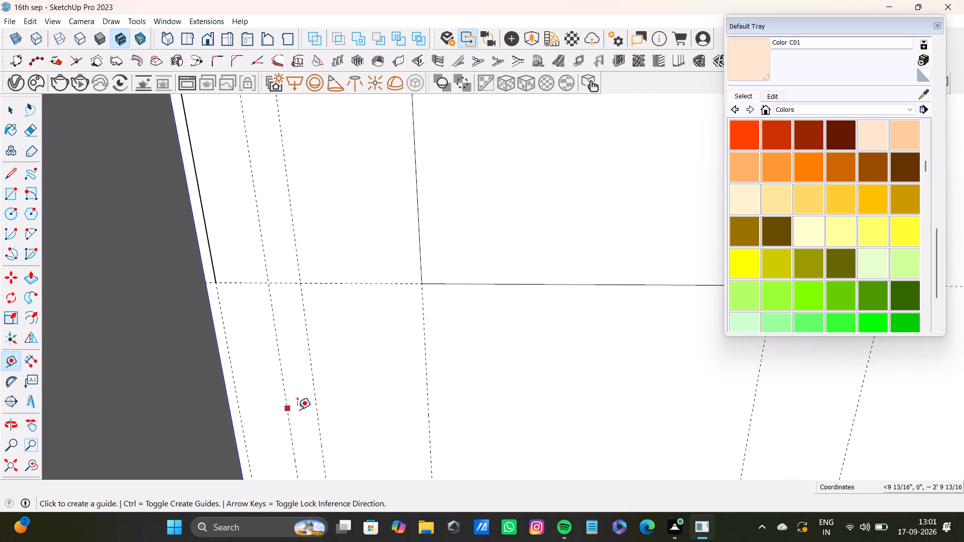
left_click(321, 431)
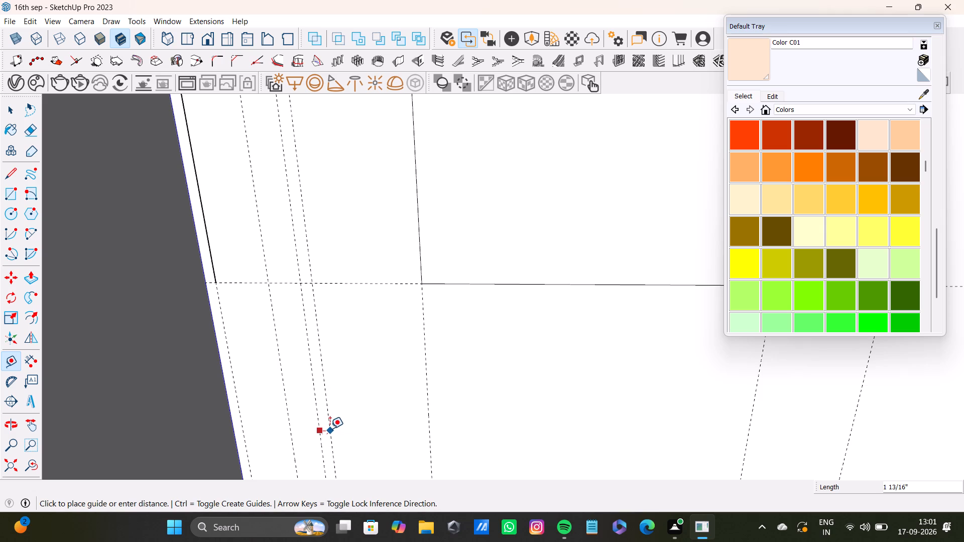
left_click(330, 429)
key("space")
Draw a line along the new guide from below the horizontal guide down to the wall's bottom edge.
key("space")
key("l")
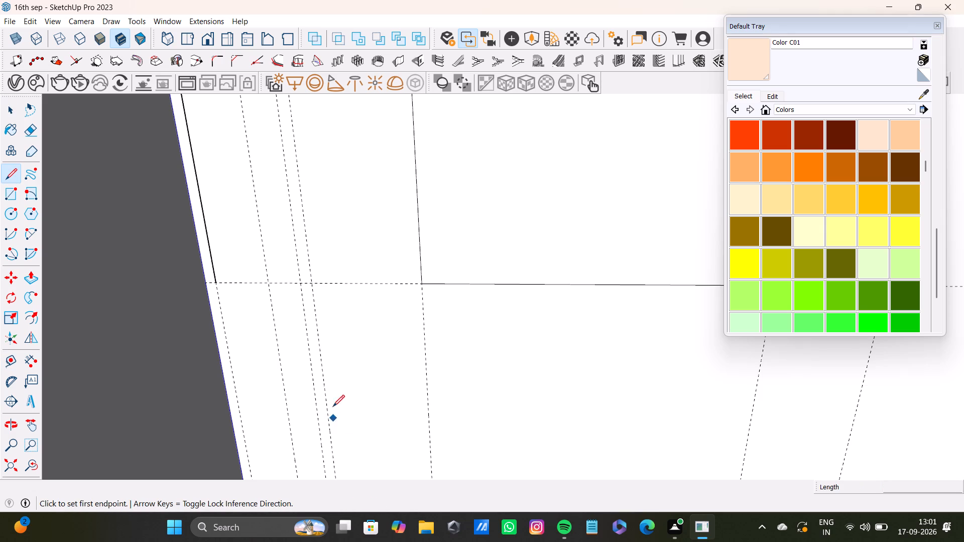
left_click(327, 396)
scroll(319, 455, "down", 4)
middle_click_drag(329, 449, 314, 356)
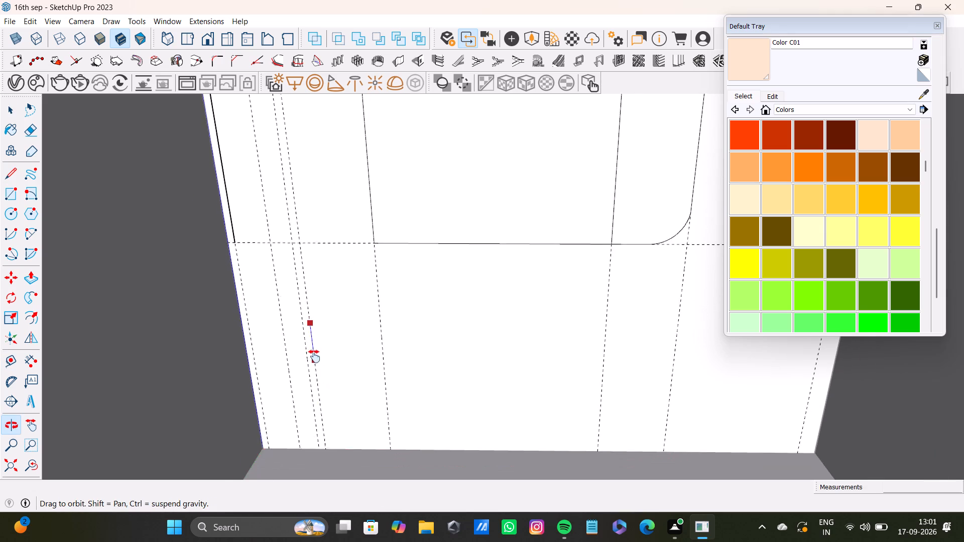
middle_click_drag(314, 356, 309, 339)
left_click(322, 434)
key("space")
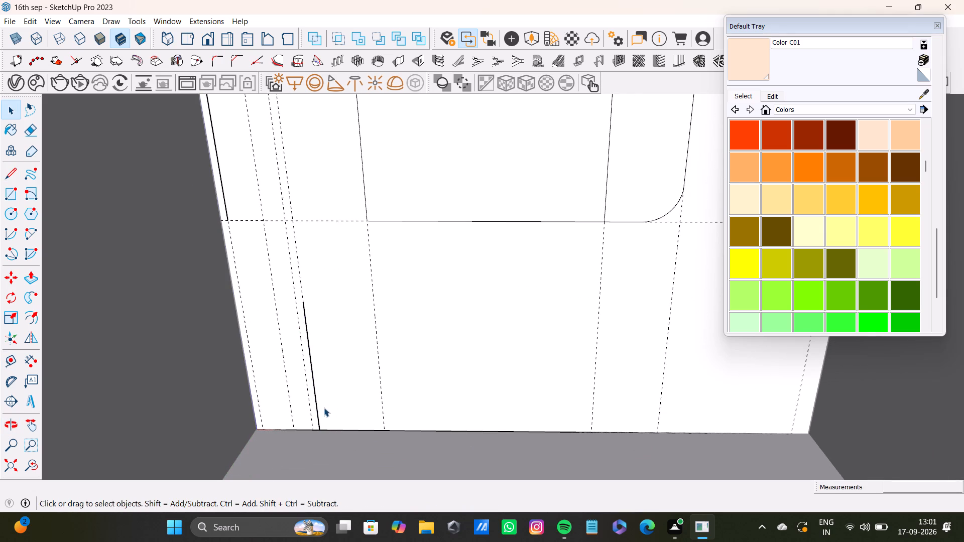
Draw an arc from the new line's upper end to the end of the panel's horizontal line, with a bulge of about 4 13/16".
key("a")
left_click(301, 304)
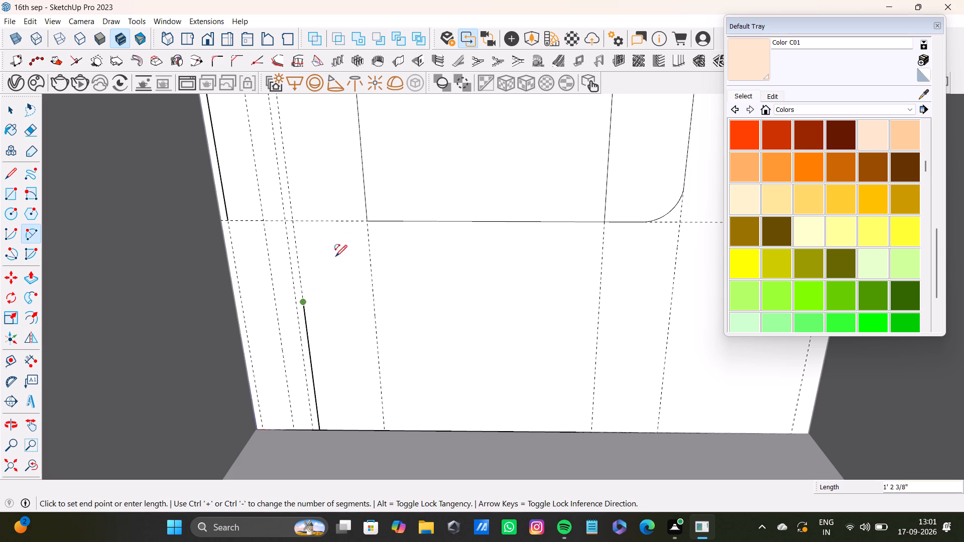
left_click(365, 220)
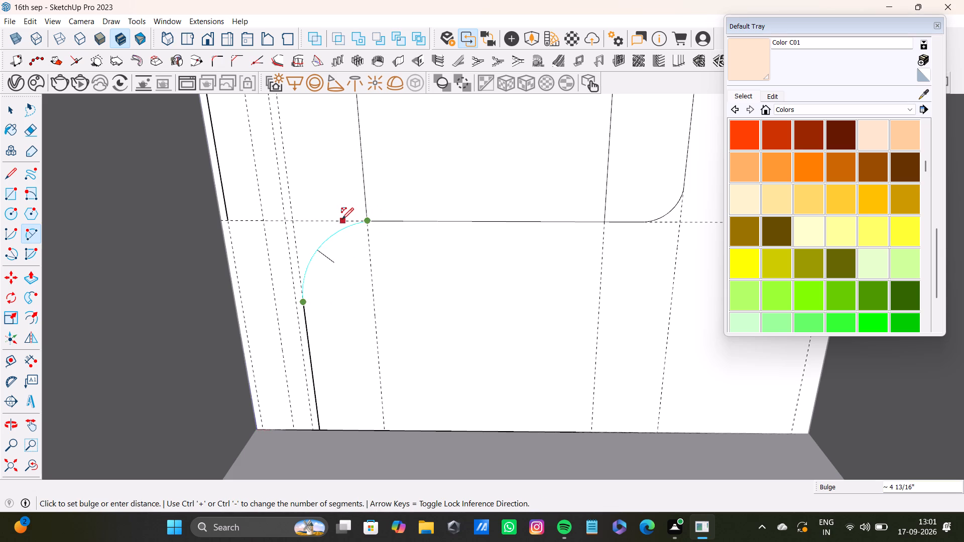
left_click(343, 219)
key("space")
Examine how the new arc joins the panel's horizontal edge and check the horizontal and top edge segments by selecting them.
scroll(358, 276, "down", 3)
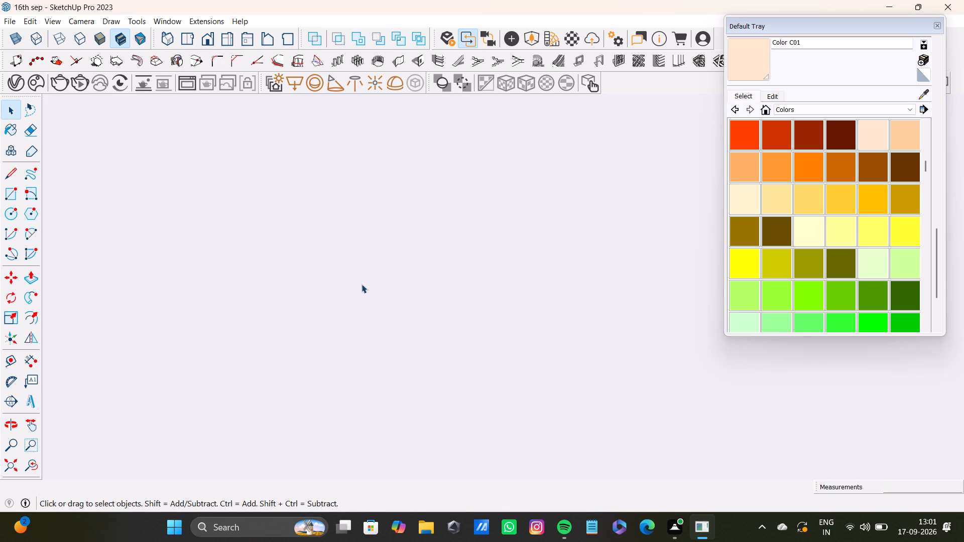
scroll(361, 284, "down", 1)
left_click(28, 461)
middle_click_drag(445, 277, 415, 326, "shift")
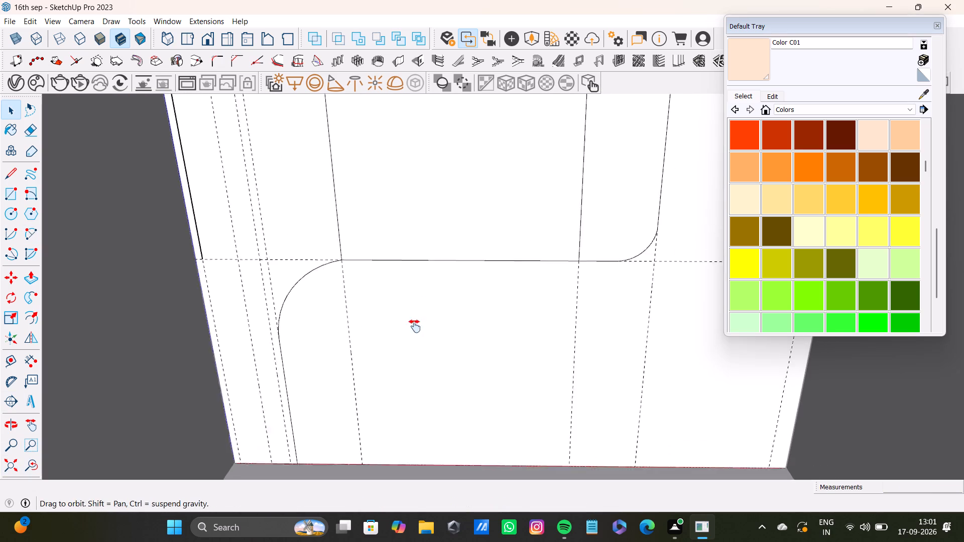
middle_click_drag(415, 326, 410, 329, "shift")
scroll(317, 279, "up", 20)
scroll(317, 279, "up", 1)
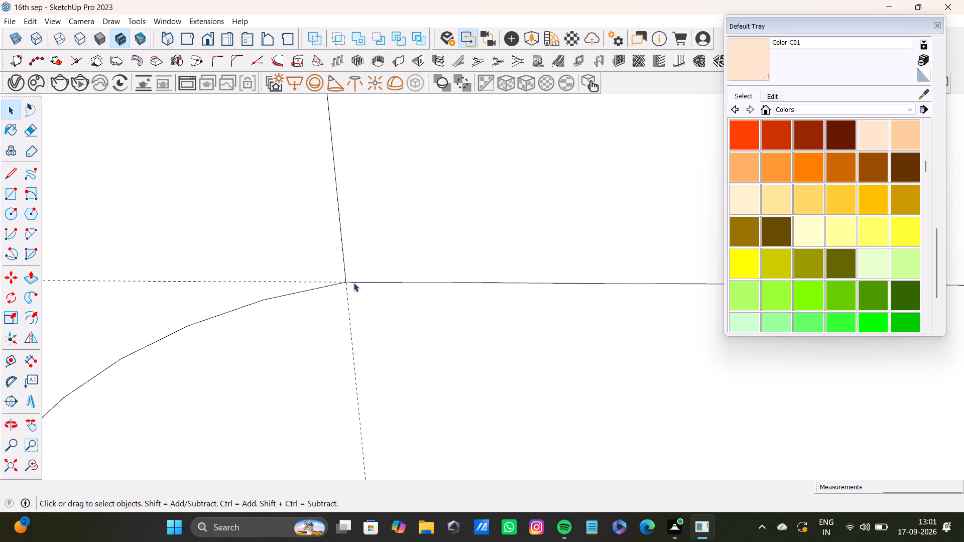
left_click(353, 283)
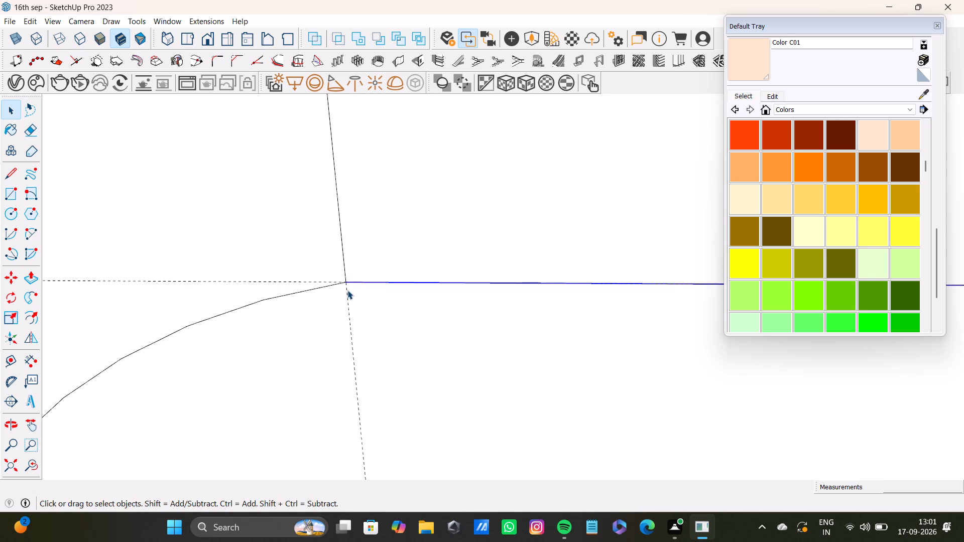
scroll(367, 295, "down", 20)
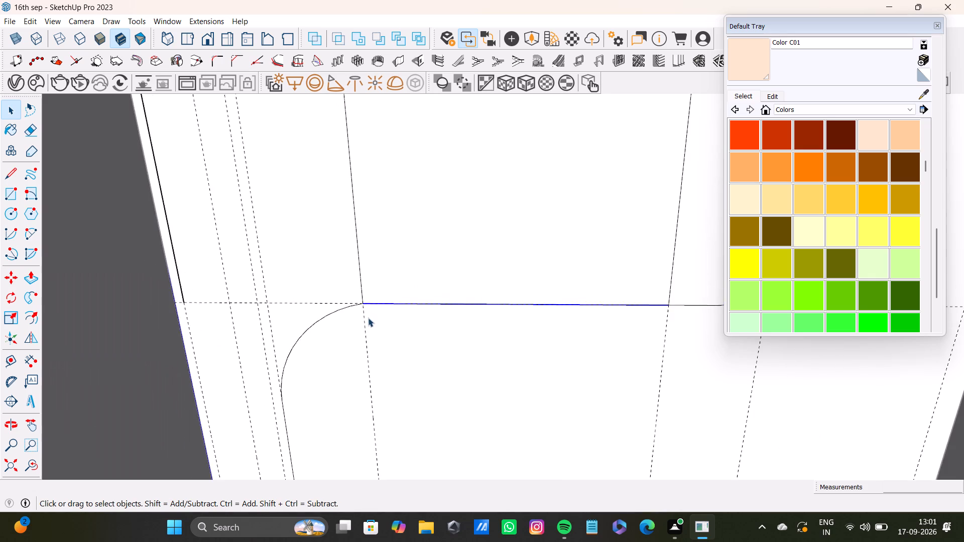
scroll(375, 319, "down", 9)
middle_click_drag(404, 327, 338, 389)
middle_click_drag(342, 388, 357, 394)
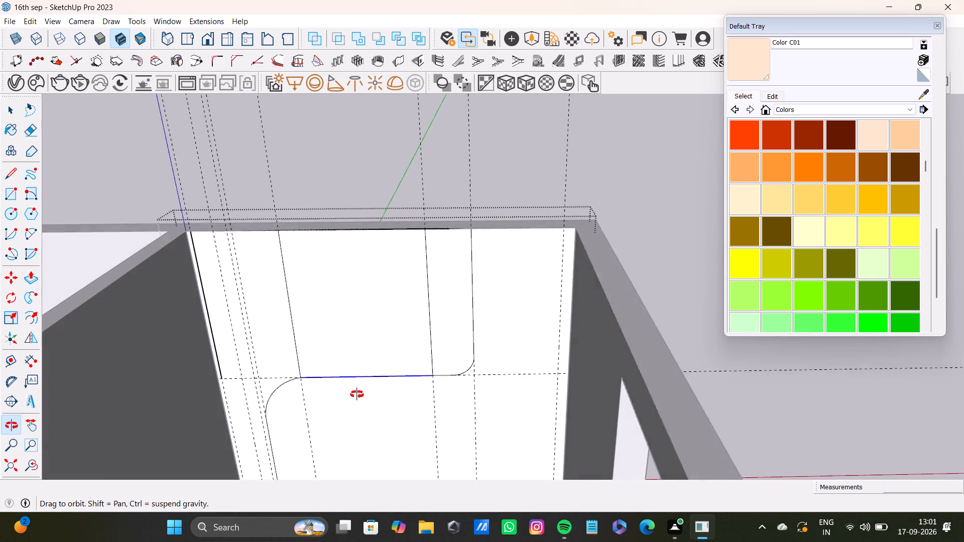
middle_click_drag(357, 394, 357, 399)
scroll(201, 297, "up", 3)
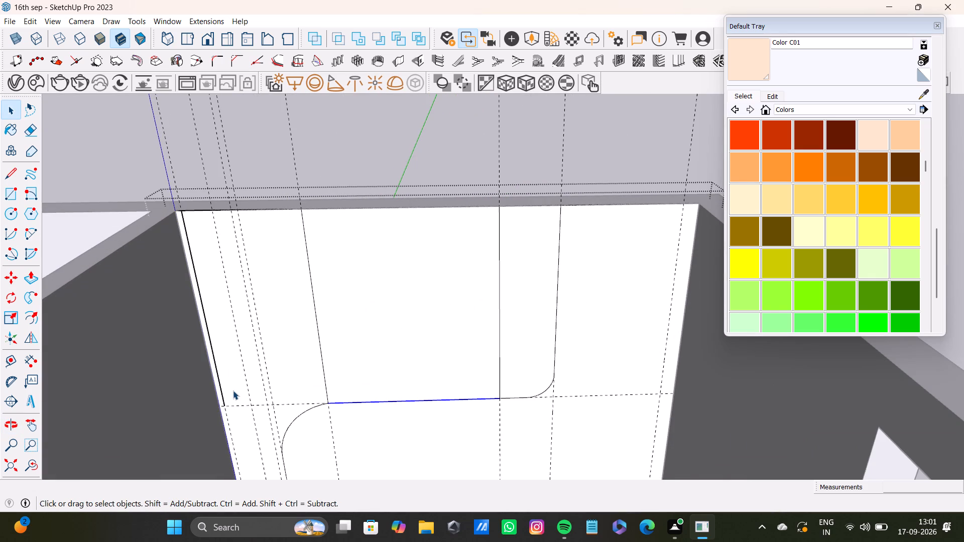
key("l")
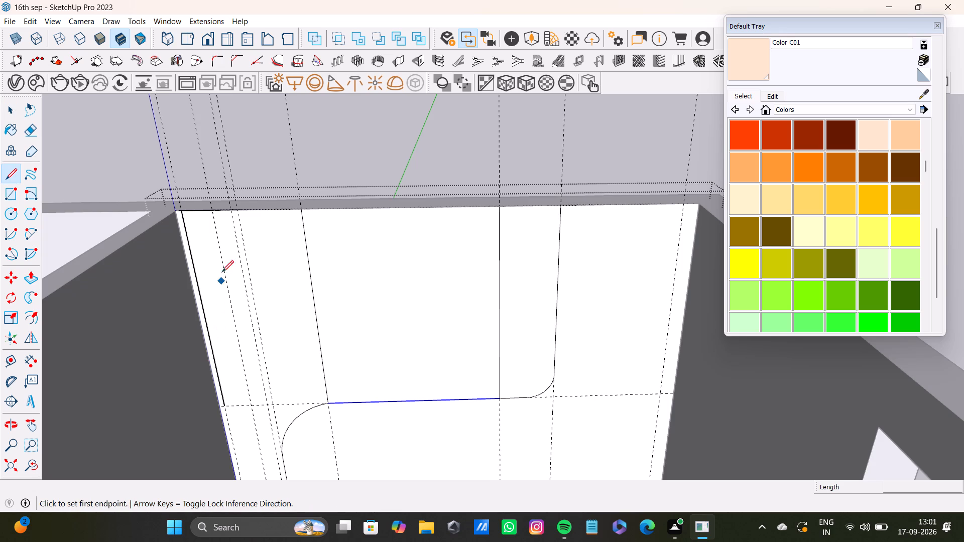
key("space")
left_click(207, 208)
left_click(210, 210)
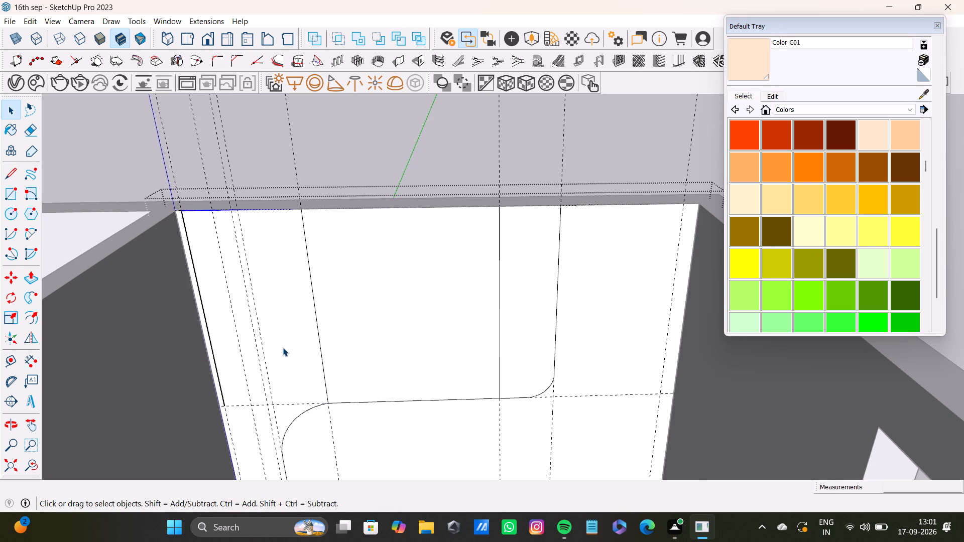
Extend the vertical line beside the wall's side edge from its lower end at the horizontal guide down to the bottom edge.
scroll(284, 349, "down", 3)
middle_click_drag(288, 347, 283, 274, "shift")
middle_click_drag(275, 307, 262, 347)
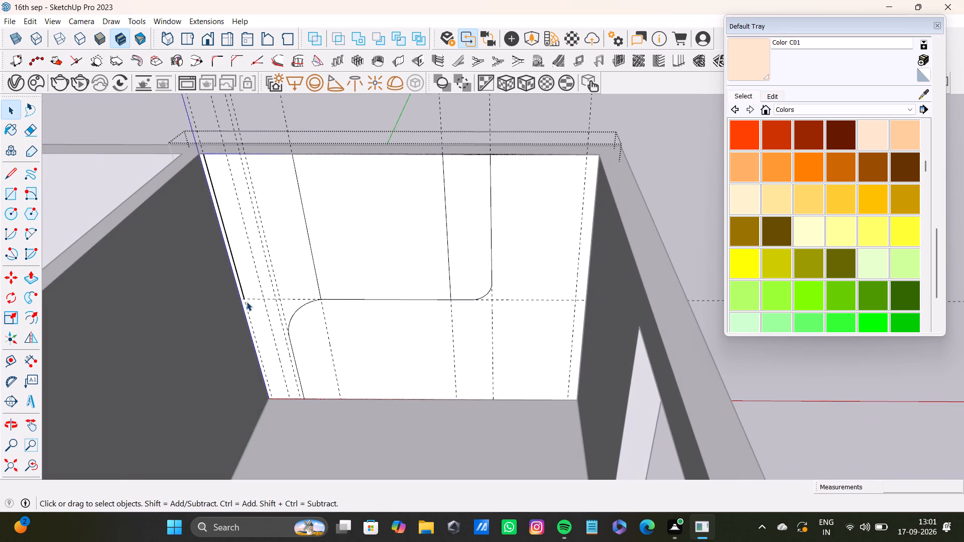
key("l")
scroll(222, 294, "up", 7)
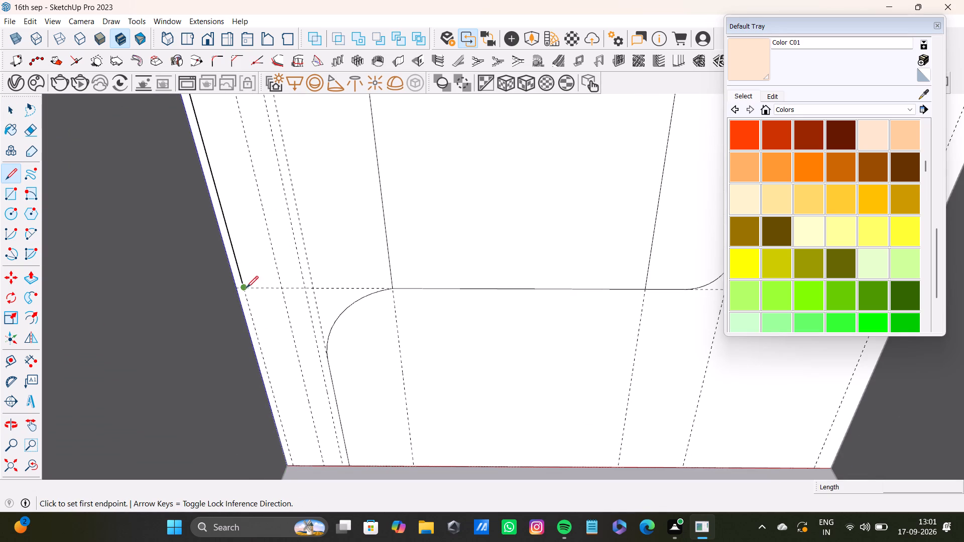
left_click(246, 286)
left_click(297, 463)
key("space")
scroll(281, 382, "down", 4)
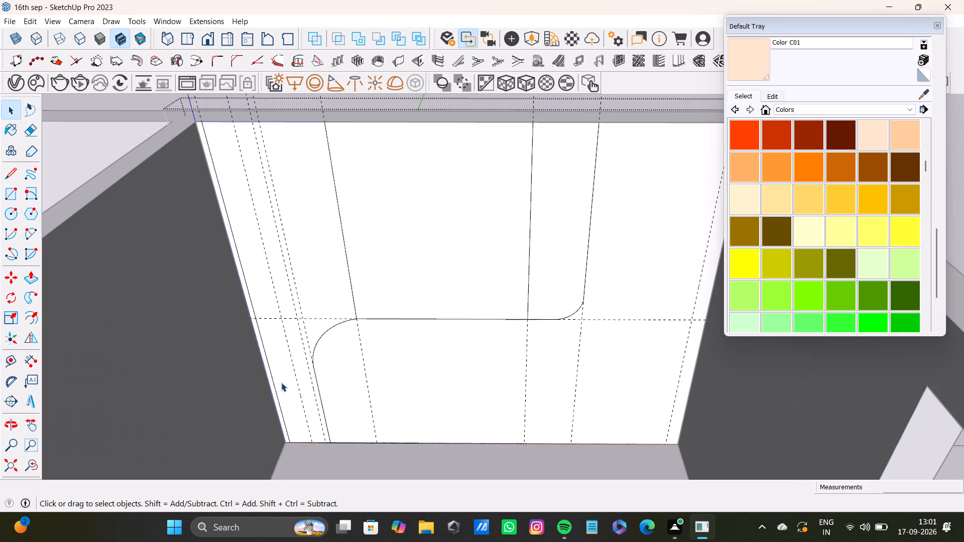
Draw two edges squaring off the smaller curved corner, from the arc's upper end to the guide crossing and back to its lower end.
middle_click_drag(324, 341, 325, 403, "shift")
scroll(325, 365, "down", 1, "shift")
middle_click_drag(330, 399, 394, 300)
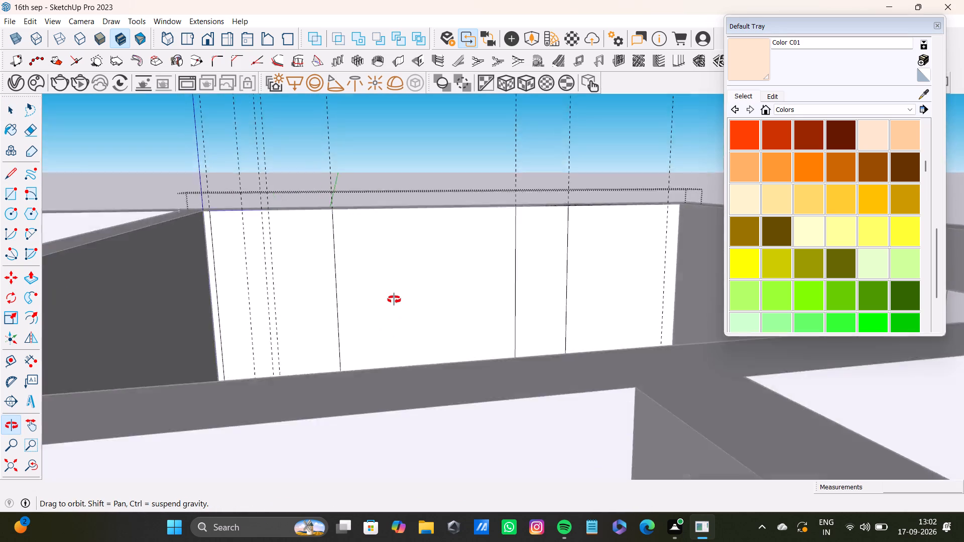
middle_click_drag(394, 300, 405, 403)
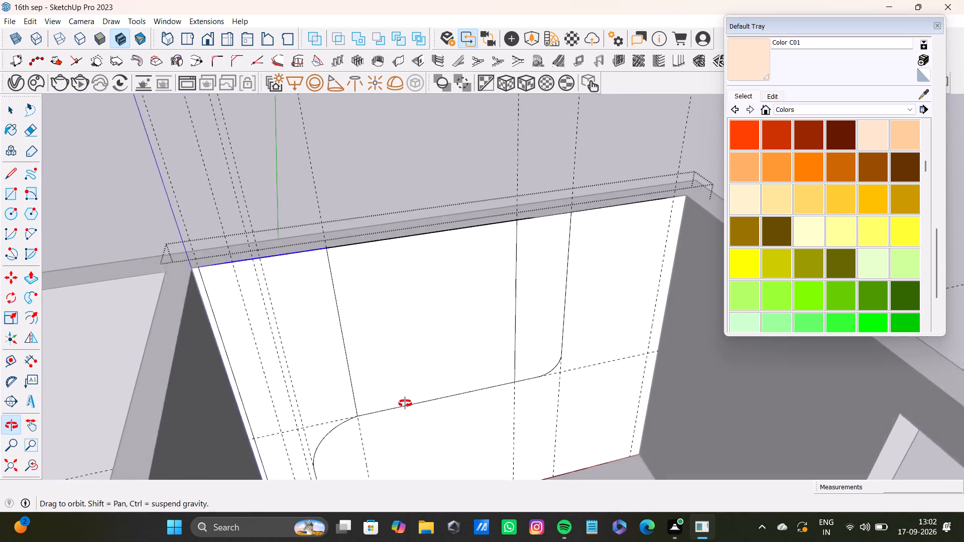
middle_click_drag(405, 403, 373, 402)
scroll(510, 366, "up", 4)
middle_click_drag(554, 377, 447, 411)
scroll(489, 414, "up", 6)
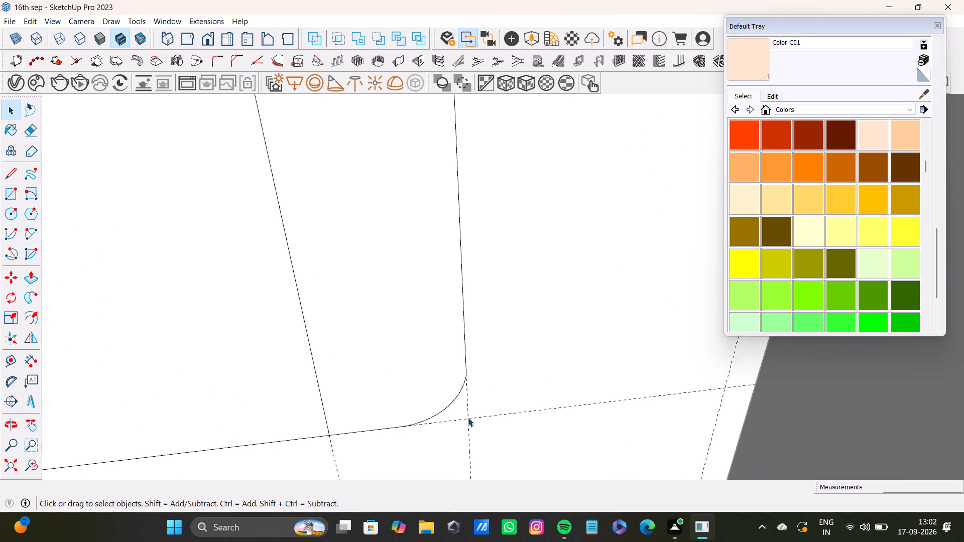
scroll(468, 418, "up", 2)
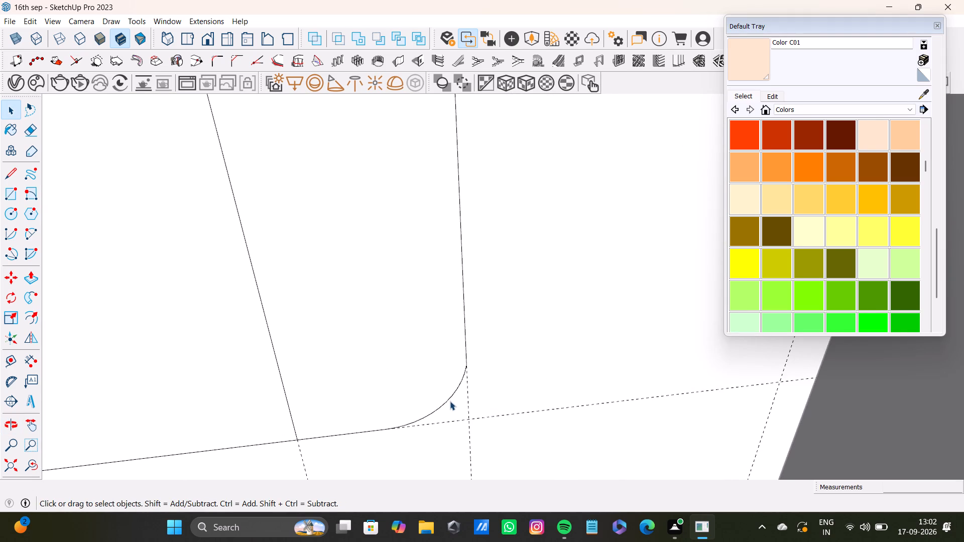
key("l")
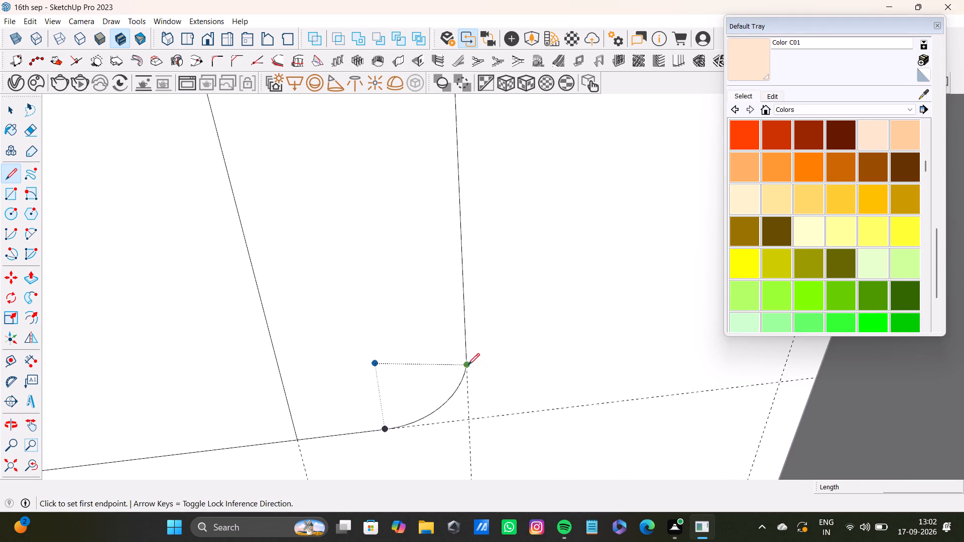
left_click(466, 364)
left_click(467, 425)
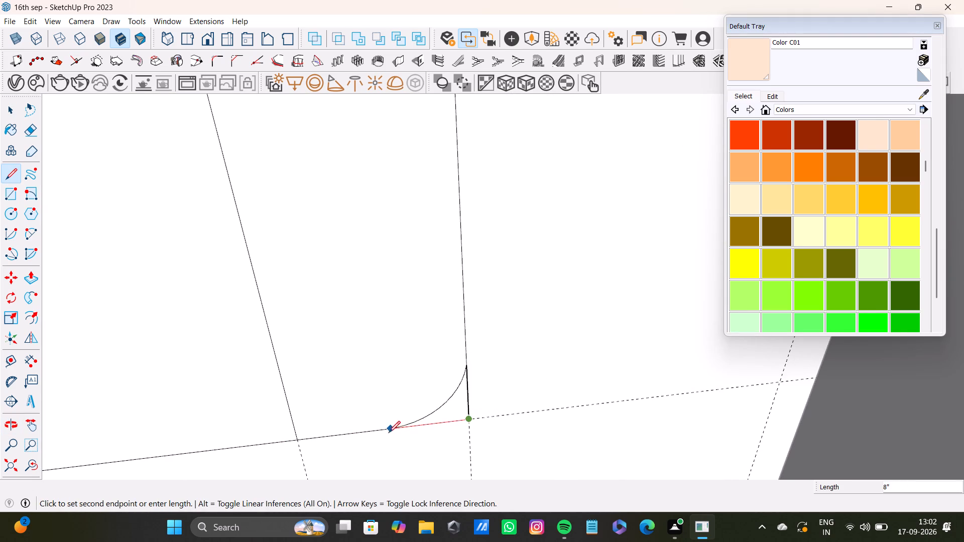
left_click(387, 428)
key("space")
Delete the existing arc inside the squared-off corner.
left_click(439, 409)
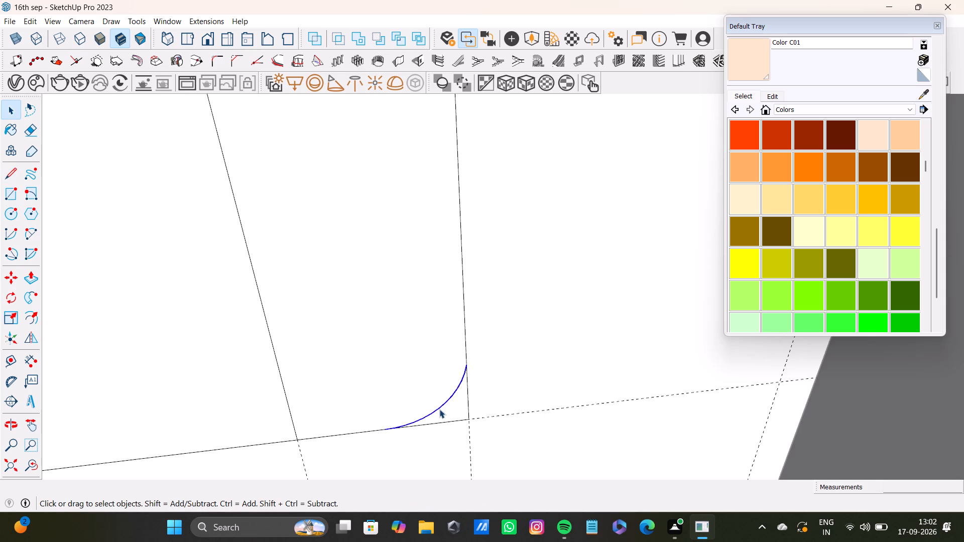
key("Delete")
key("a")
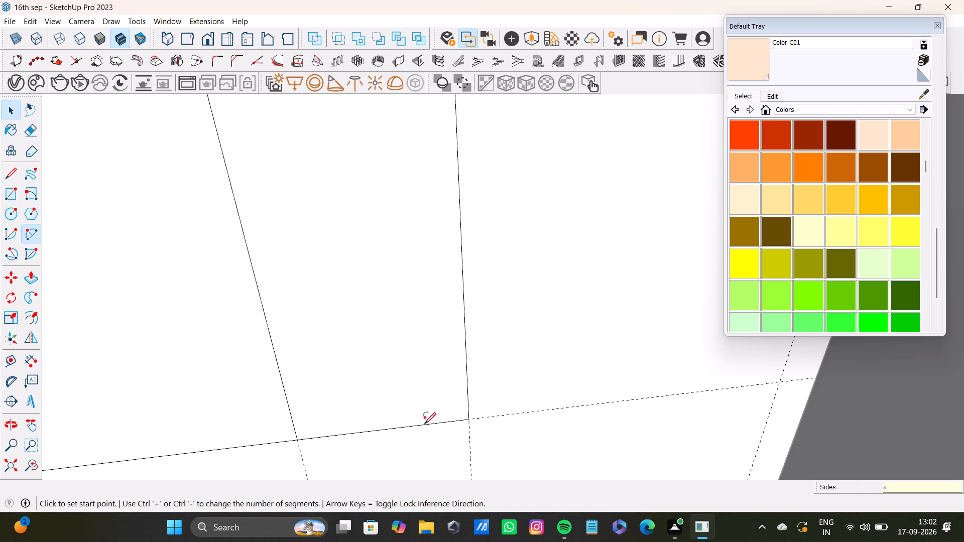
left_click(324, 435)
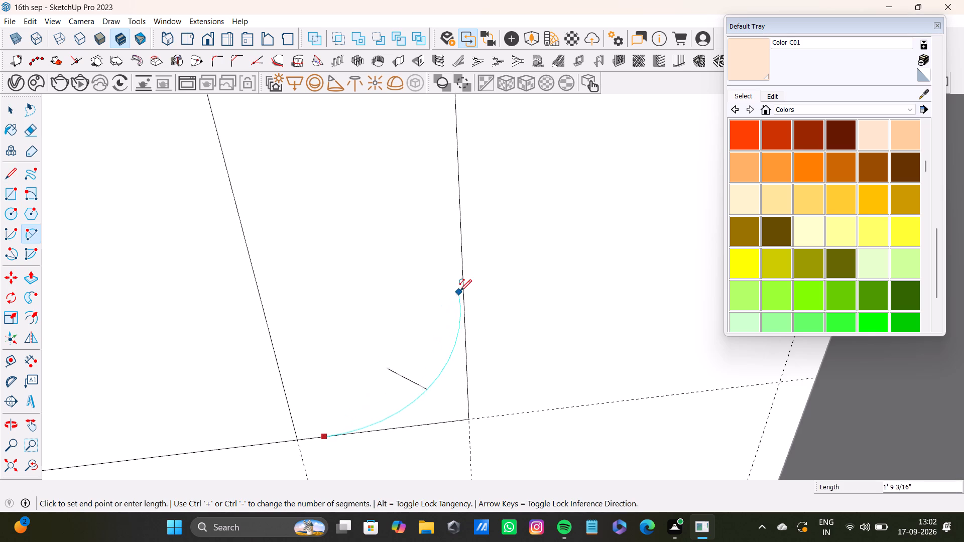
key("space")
Draw an arc from the foot of the inner vertical line to the outer vertical line, with a bulge of about 4 15/16".
key("a")
scroll(389, 386, "down", 5)
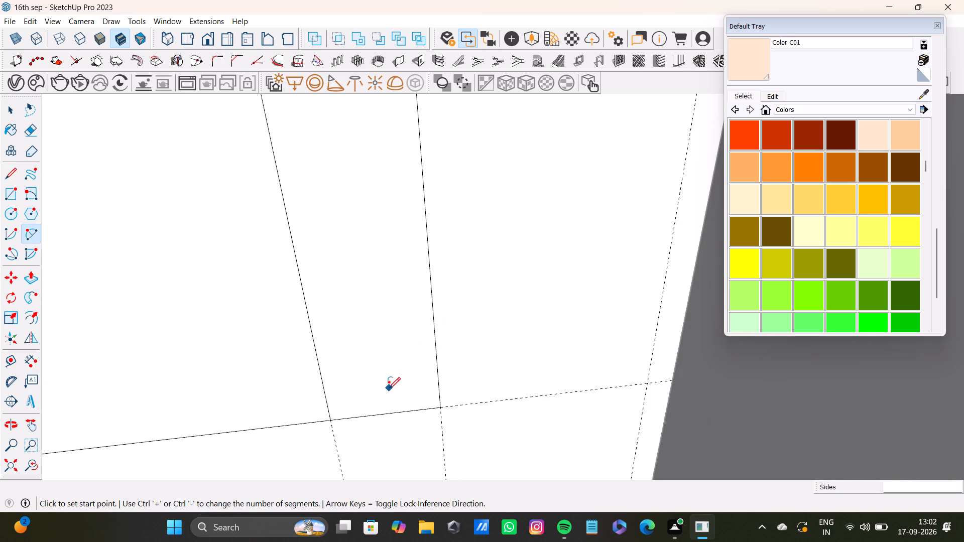
middle_click_drag(390, 388, 477, 376, "shift")
left_click_drag(415, 408, 418, 401)
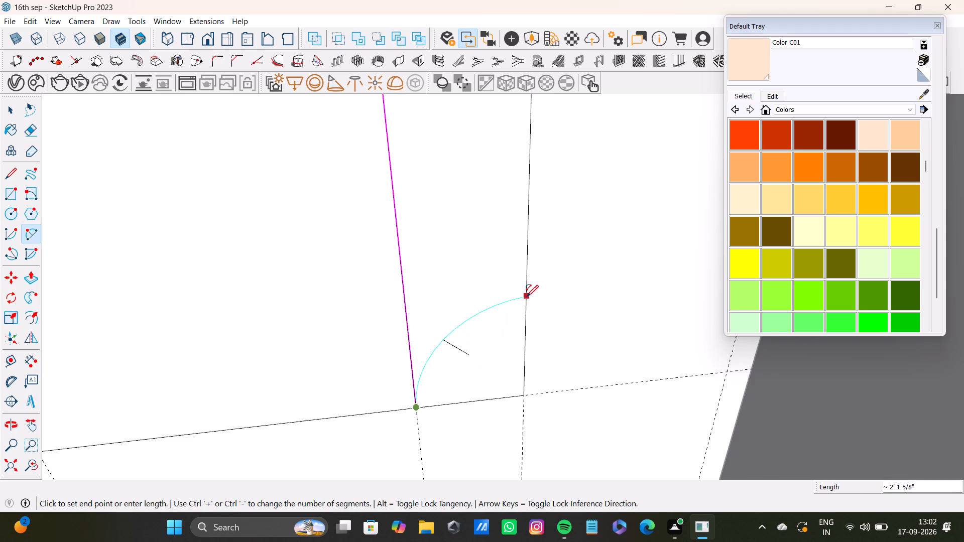
left_click(527, 297)
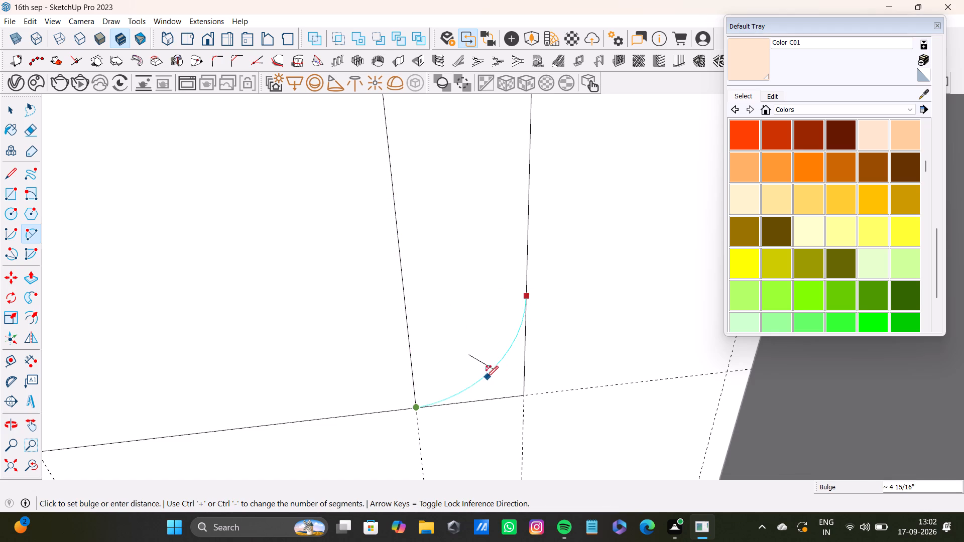
middle_click_drag(493, 379, 387, 304)
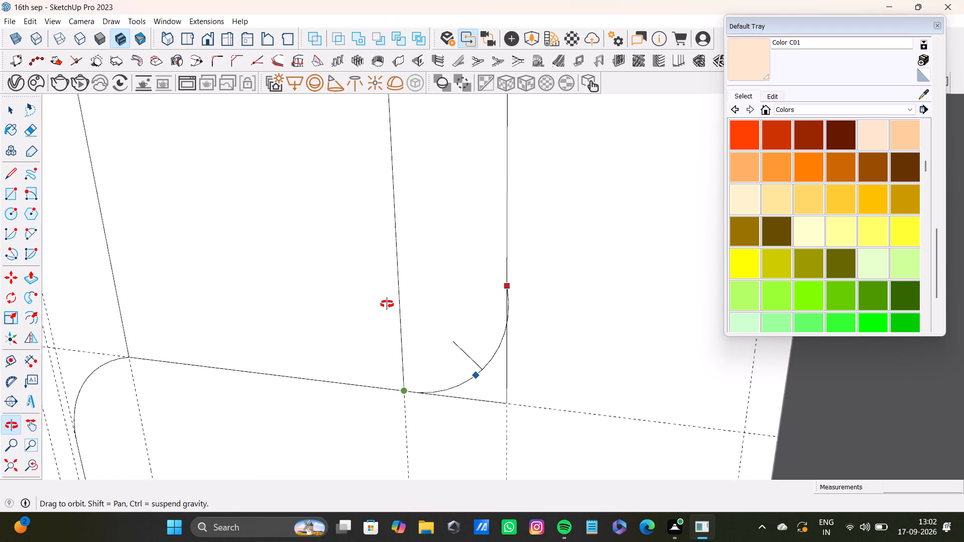
middle_click_drag(387, 304, 468, 289)
middle_click_drag(505, 335, 461, 320)
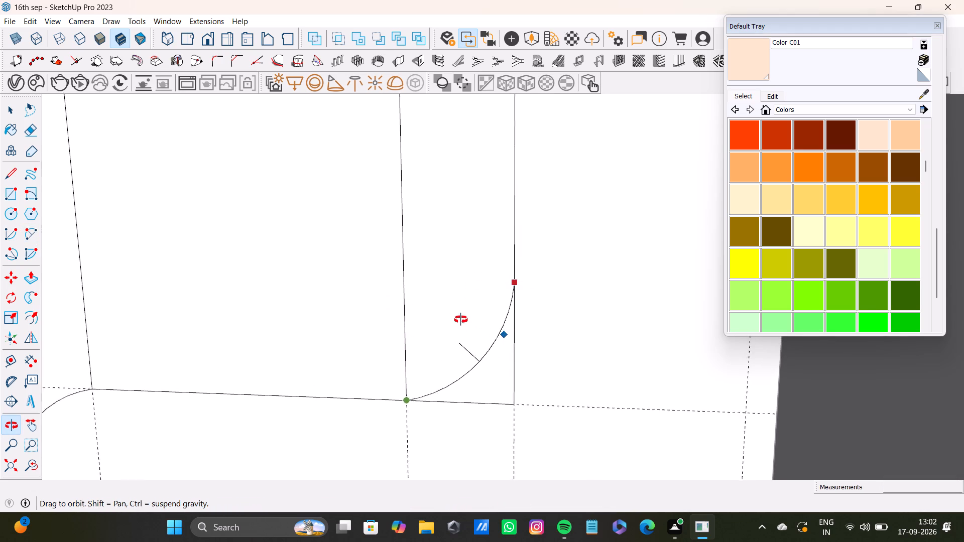
middle_click_drag(461, 320, 494, 328)
left_click(492, 352)
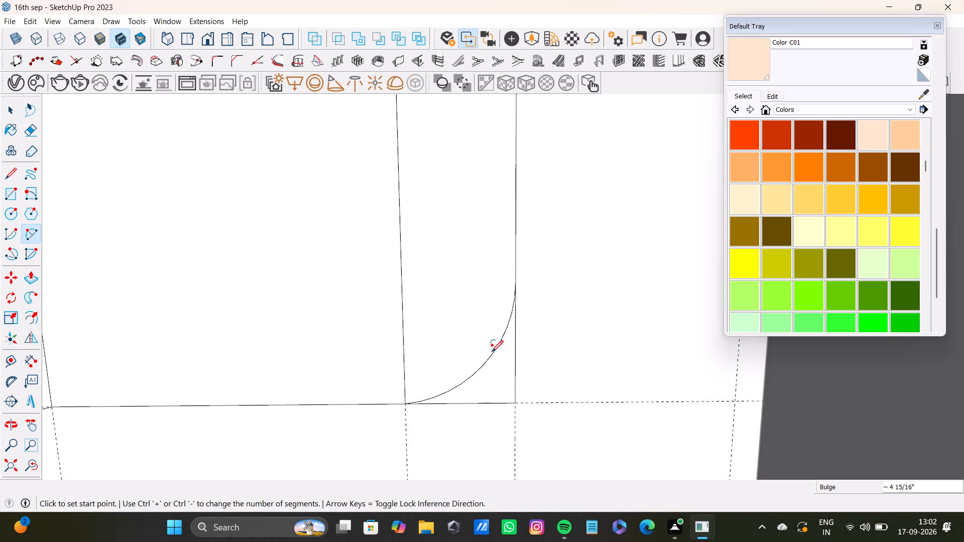
scroll(499, 370, "down", 4)
middle_click_drag(502, 371, 478, 470)
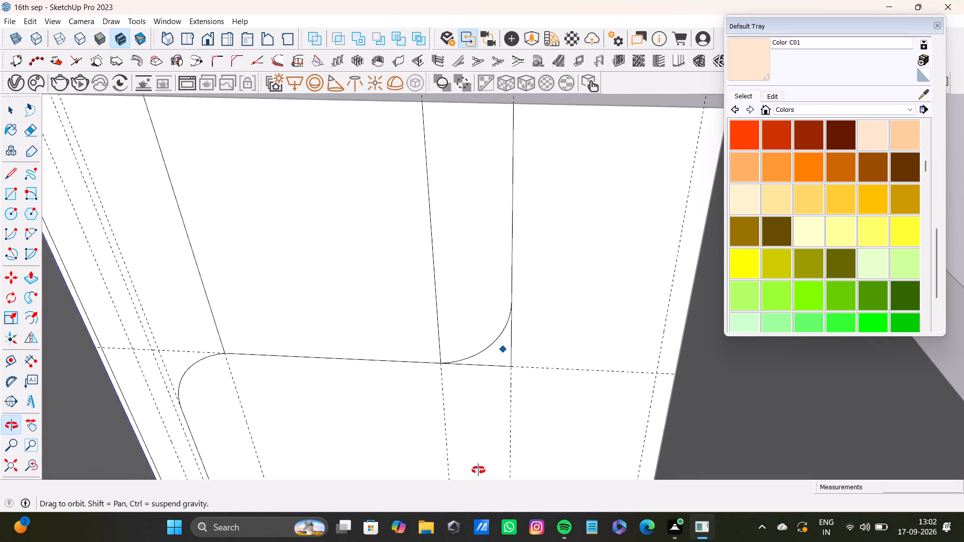
middle_click_drag(478, 470, 478, 472)
key("space")
Delete the horizontal and vertical edge segments left outside the new corner arc.
scroll(471, 369, "down", 3)
middle_click_drag(470, 372, 499, 302, "shift")
middle_click_drag(509, 311, 504, 327)
scroll(495, 289, "up", 4)
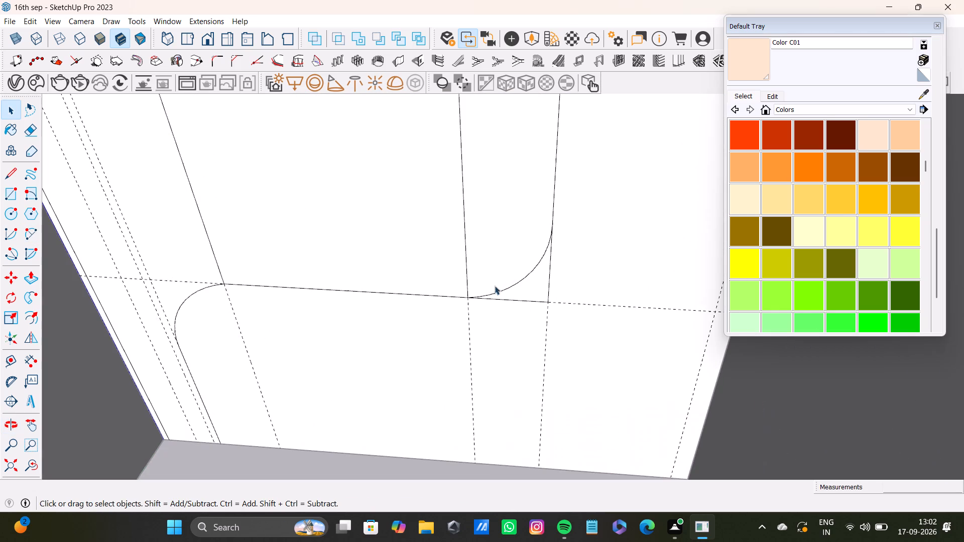
left_click(509, 302)
left_click(514, 298)
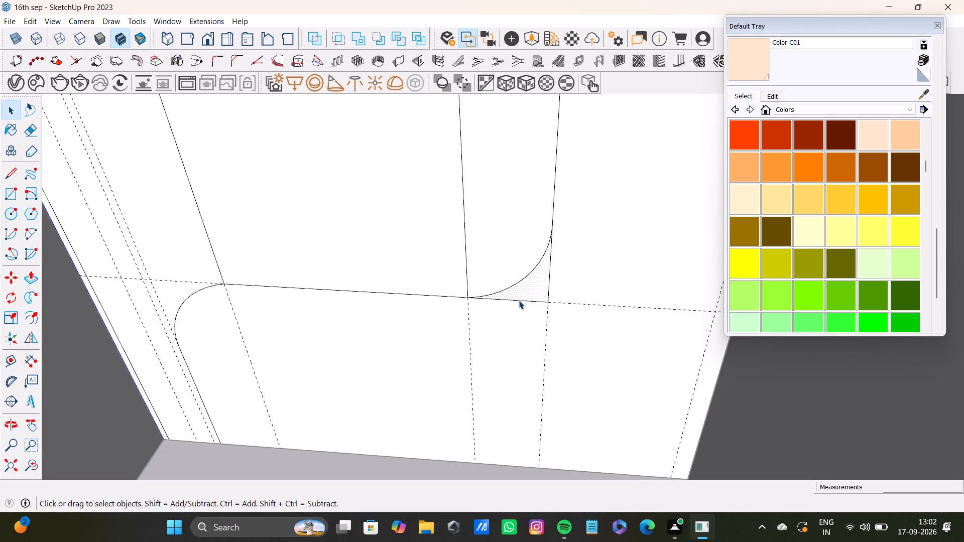
left_click(519, 300)
key("Delete")
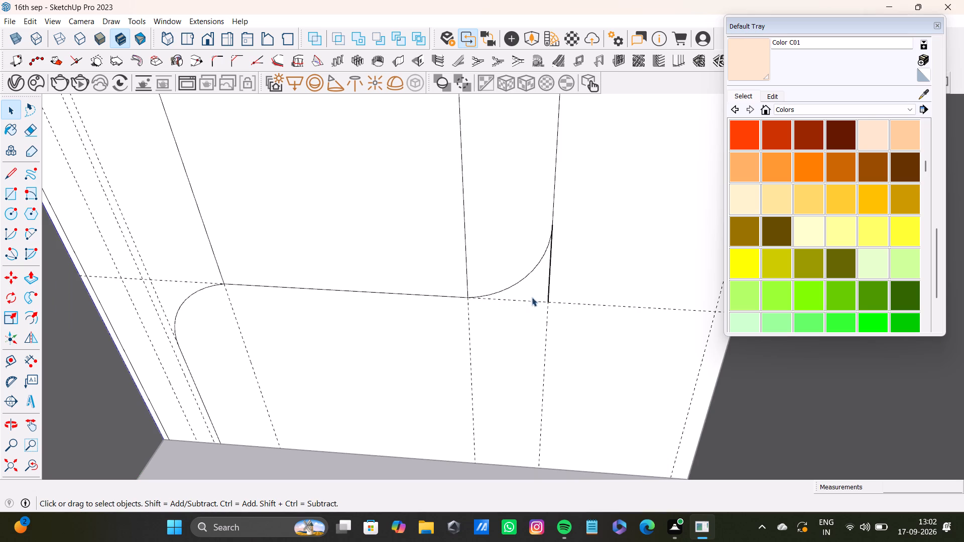
left_click(550, 293)
key("Delete")
Draw a rectangle about 13/16" wide and 10' tall from the top of the line beside the wall's side edge to the bottom edge.
scroll(507, 313, "down", 9)
middle_click(497, 320)
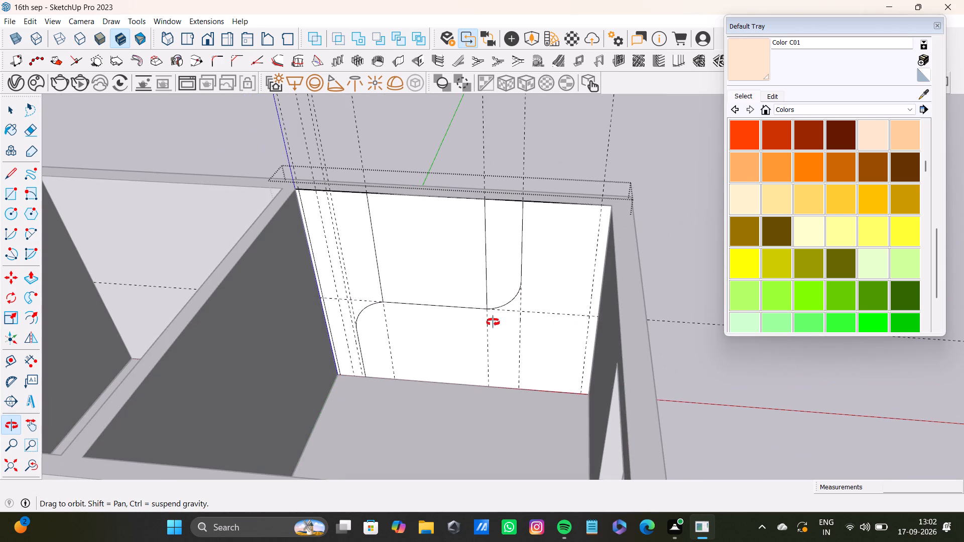
scroll(318, 260, "up", 7)
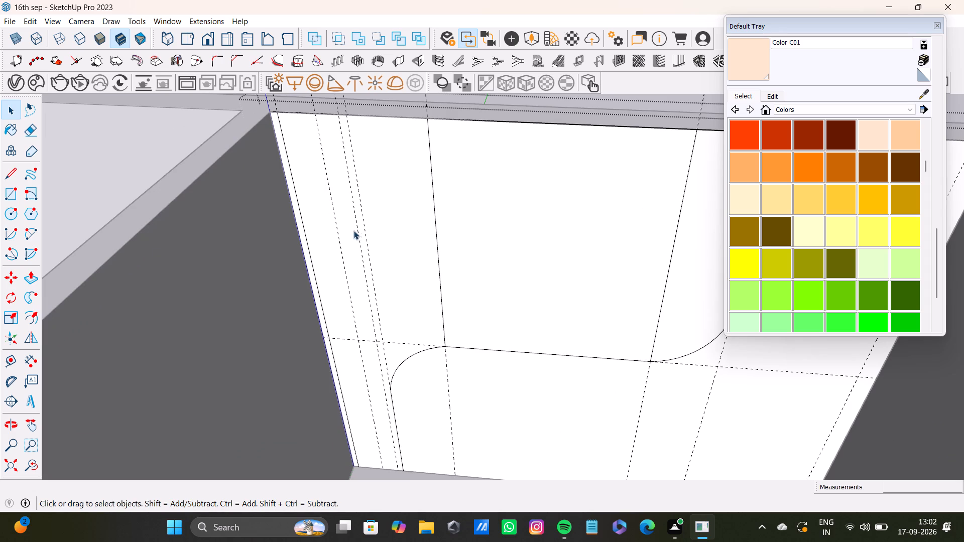
scroll(351, 254, "down", 4)
middle_click_drag(350, 253, 379, 341, "shift")
scroll(349, 272, "up", 2)
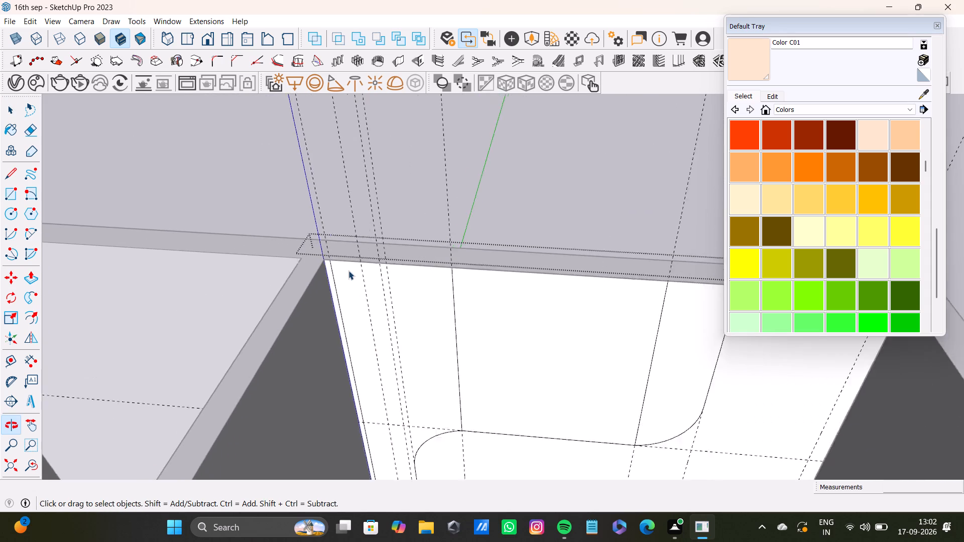
scroll(348, 270, "up", 9)
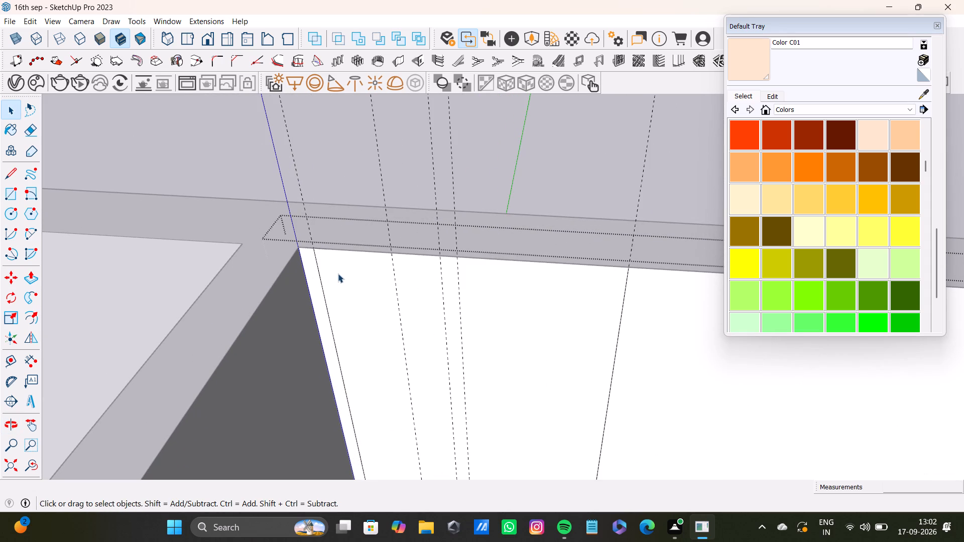
key("r")
scroll(330, 248, "up", 12)
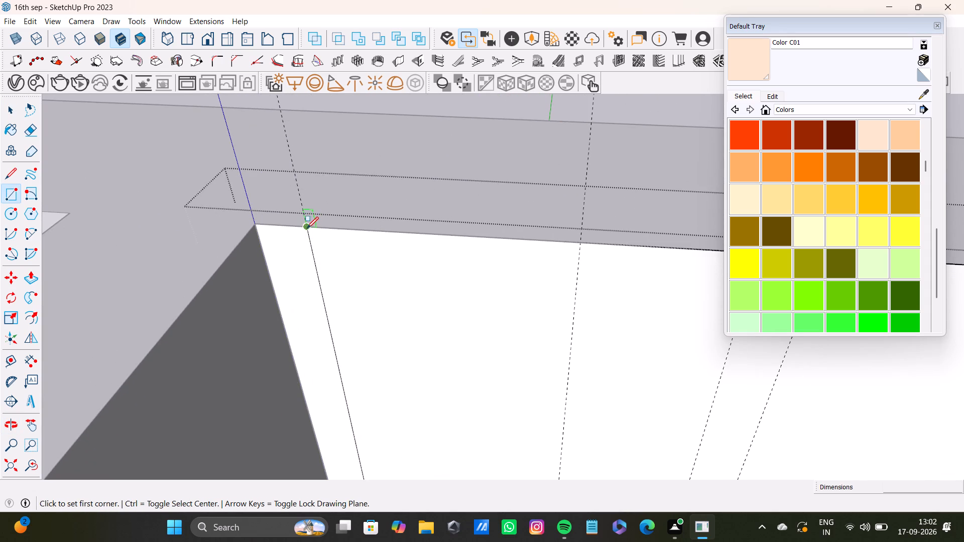
left_click(305, 227)
scroll(381, 334, "down", 14)
scroll(388, 406, "down", 3)
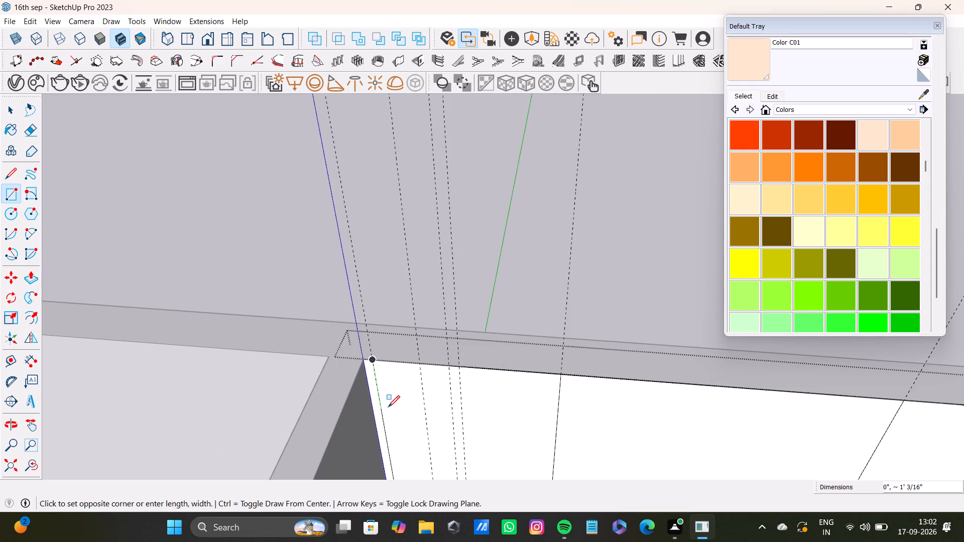
key("Up")
scroll(390, 404, "down", 4)
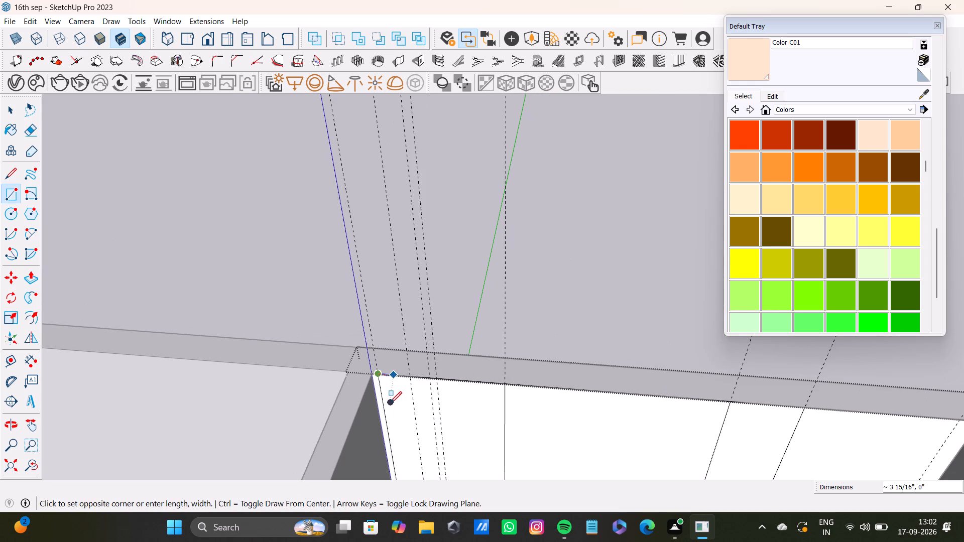
key("Left")
key("Right")
scroll(389, 406, "down", 4)
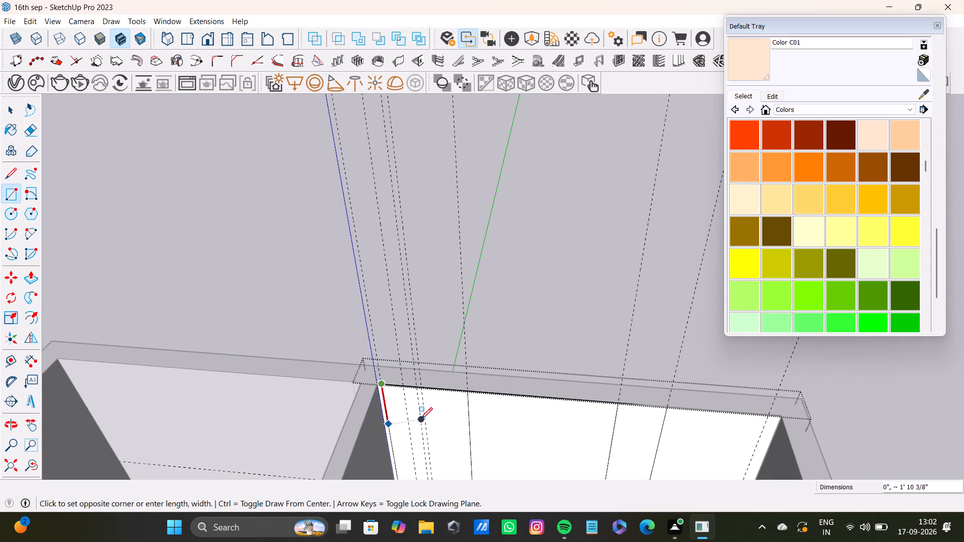
key("Left")
scroll(403, 425, "down", 3)
middle_click_drag(403, 427, 381, 326, "shift")
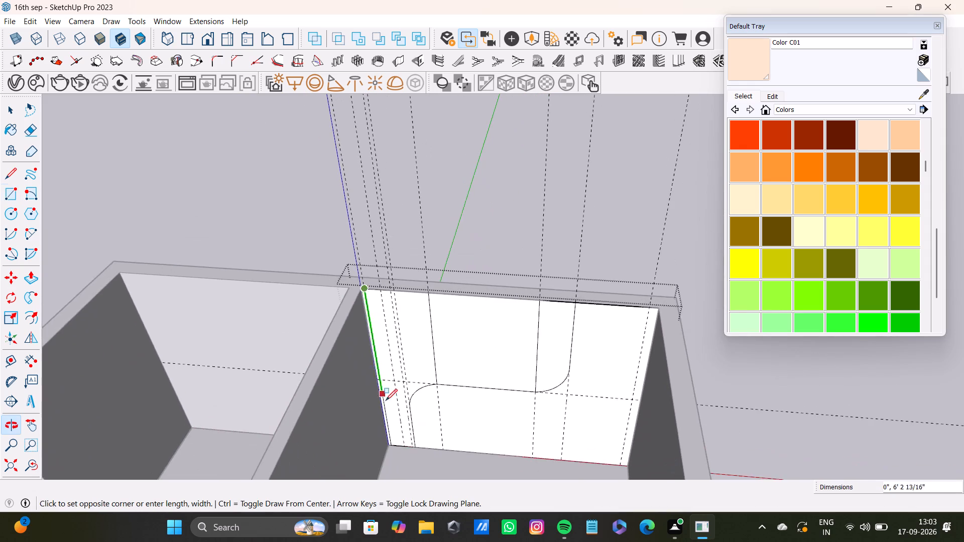
scroll(384, 406, "up", 10)
middle_click_drag(402, 447, 391, 349, "shift")
scroll(372, 387, "up", 9)
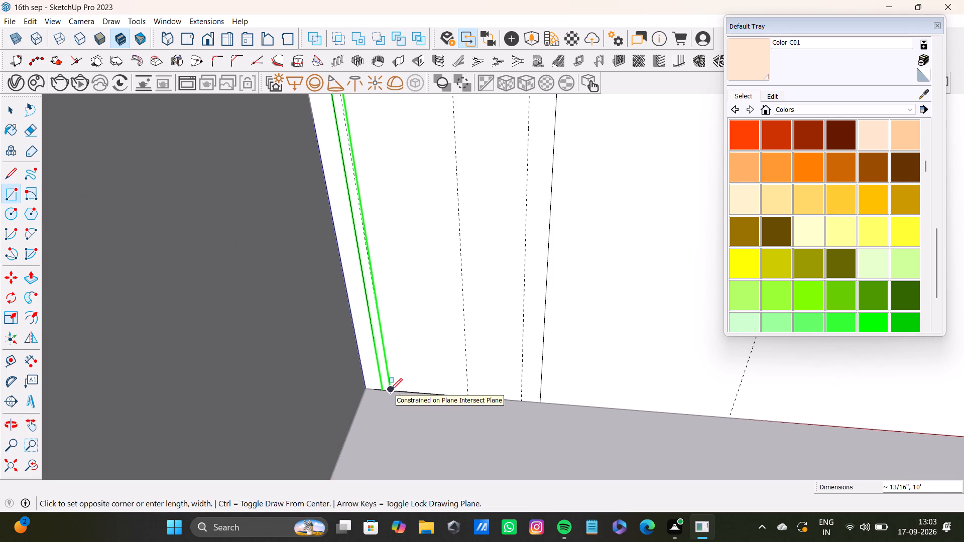
left_click(391, 390)
key("space")
Push/Pull the narrow rectangular strip out from the wall by about 1/2".
left_click(386, 380)
double_click(385, 380)
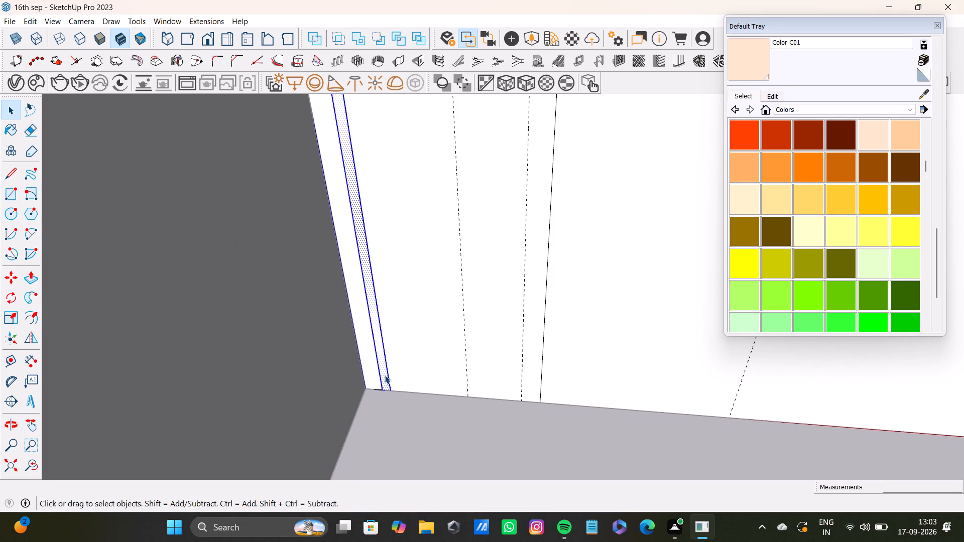
scroll(379, 356, "down", 8)
middle_click_drag(364, 249, 414, 477, "shift")
scroll(368, 235, "down", 8)
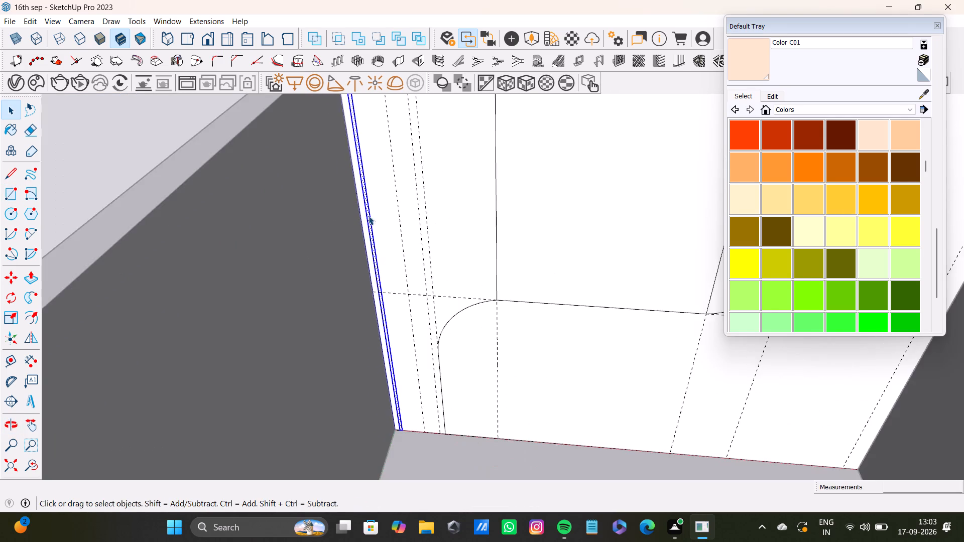
middle_click_drag(369, 215, 398, 415, "shift")
scroll(372, 309, "up", 20)
scroll(372, 309, "up", 1)
middle_click_drag(387, 275, 371, 294)
key("p")
left_click_drag(405, 253, 401, 262)
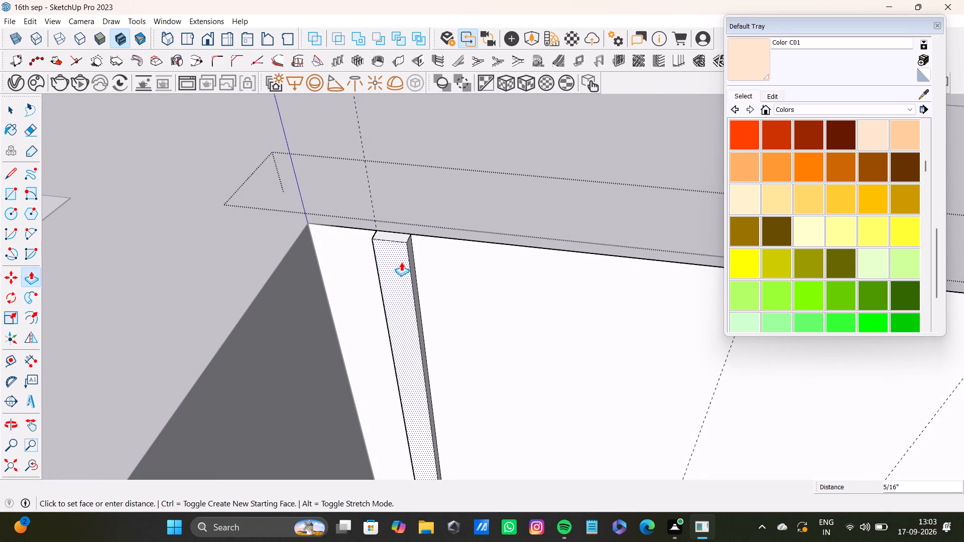
left_click_drag(401, 262, 398, 266)
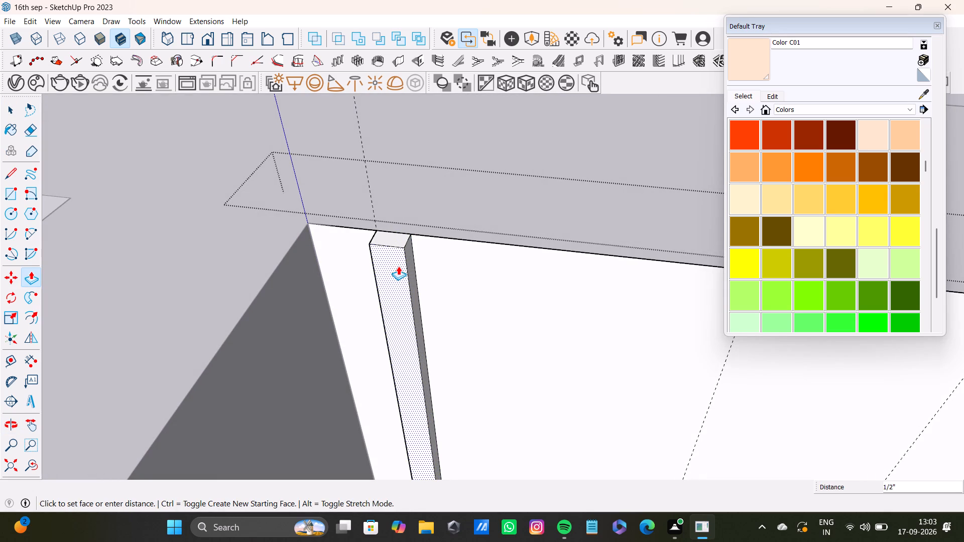
left_click_drag(398, 266, 400, 264)
left_click_drag(400, 264, 396, 269)
key("space")
Narrow the raised strip by pushing in its long side face that faces the panel design.
left_click(410, 258)
key("p")
left_click_drag(410, 258, 399, 260)
key("space")
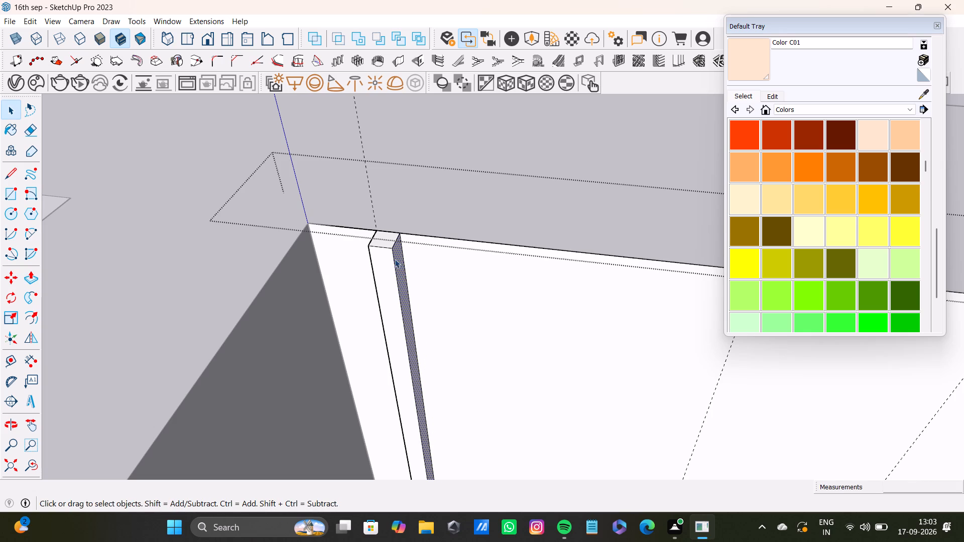
Select all the faces and edges of the raised vertical strip beside the side wall and make a component named 1seip from them.
double_click(388, 267)
double_click(388, 241, "shift")
double_click(397, 257, "shift")
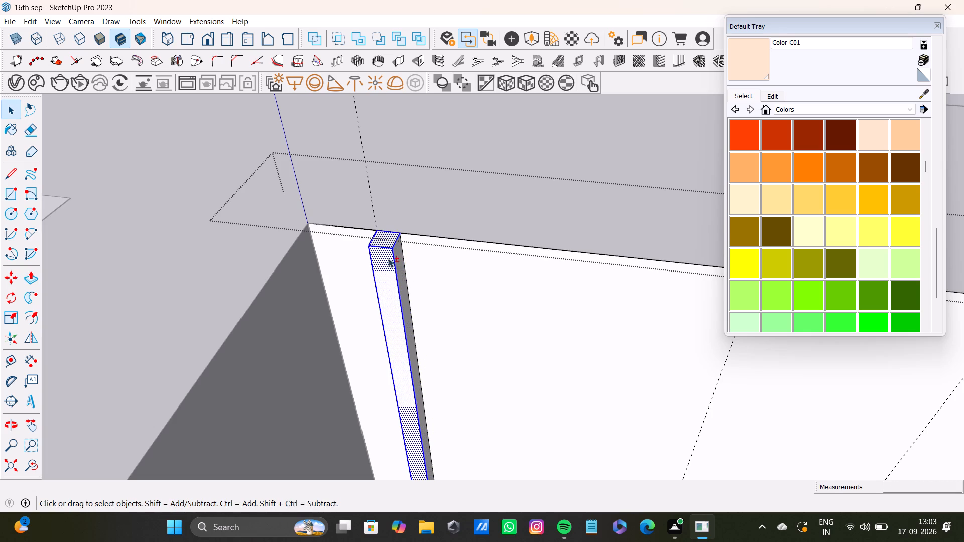
double_click(404, 289, "shift")
scroll(396, 303, "down", 4, "shift")
middle_click_drag(386, 314, 521, 306)
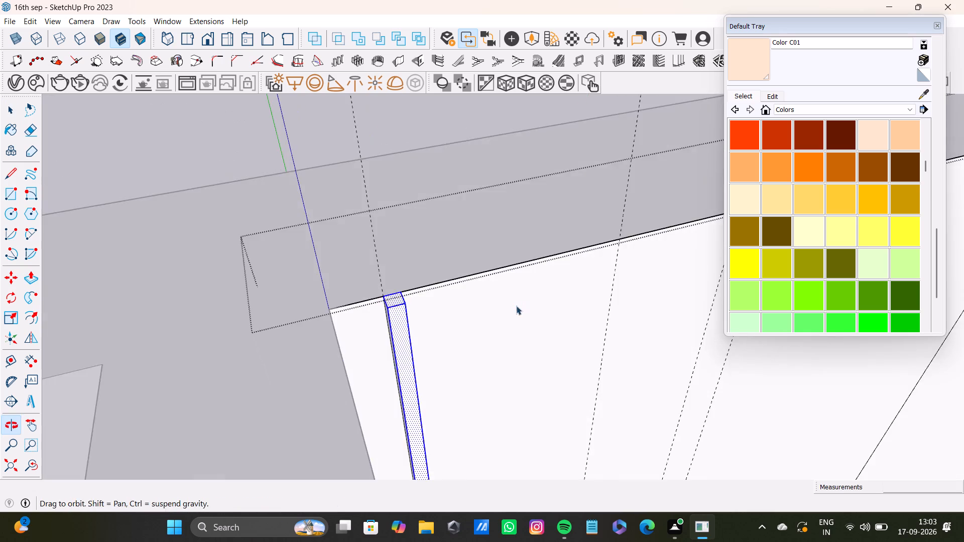
scroll(360, 329, "up", 9)
middle_click_drag(403, 305, 441, 290)
double_click(397, 318, "shift")
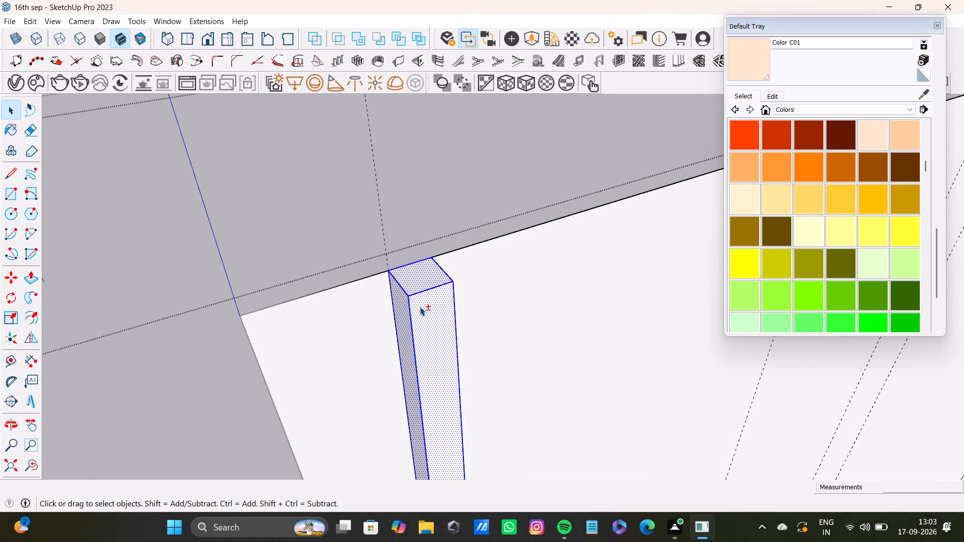
scroll(426, 350, "down", 14)
middle_click_drag(445, 423, 242, 196, "shift")
scroll(298, 307, "down", 4)
middle_click_drag(324, 421, 193, 261)
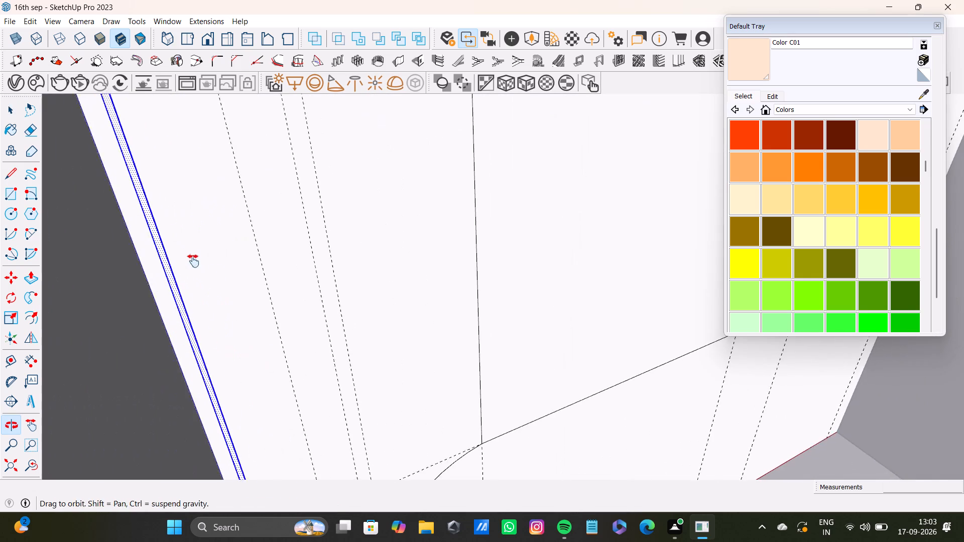
middle_click_drag(193, 261, 194, 269)
middle_click_drag(340, 410, 260, 164)
middle_click_drag(333, 376, 284, 194, "shift")
scroll(205, 417, "up", 5)
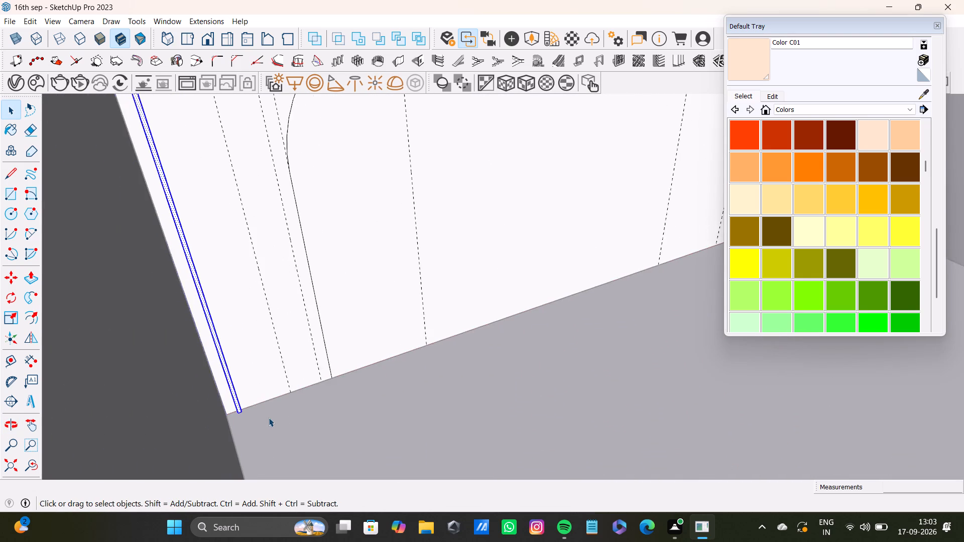
scroll(269, 418, "up", 20)
scroll(269, 418, "up", 4)
middle_click_drag(244, 418, 192, 279)
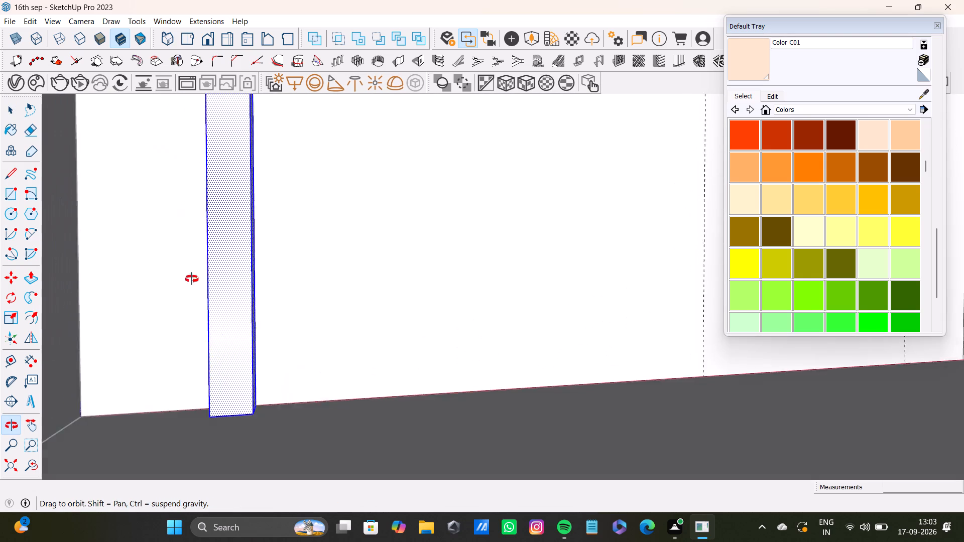
middle_click_drag(192, 279, 308, 421)
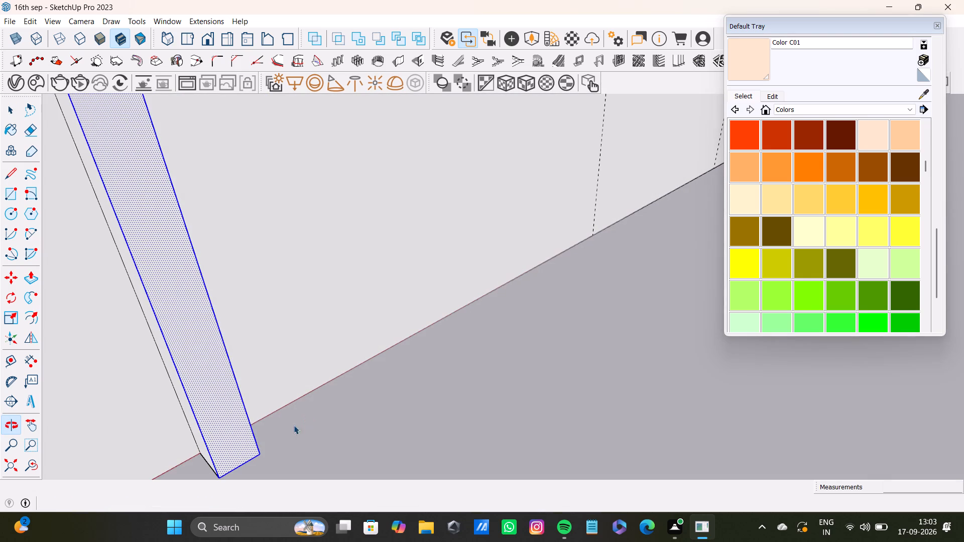
double_click(197, 432, "shift")
scroll(202, 402, "down", 4, "shift")
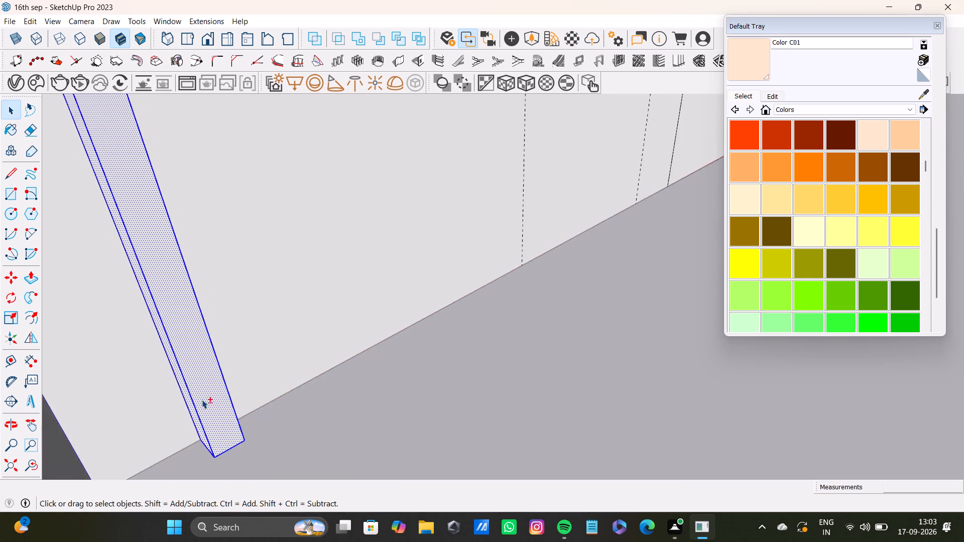
scroll(202, 399, "down", 8, "shift")
left_click(30, 468, "shift")
left_click(17, 461, "shift")
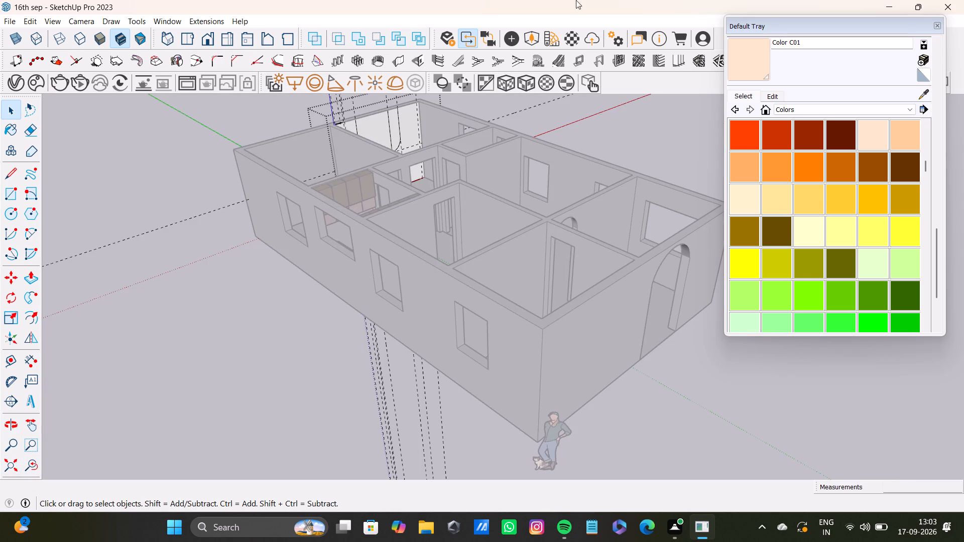
scroll(392, 127, "up", 13)
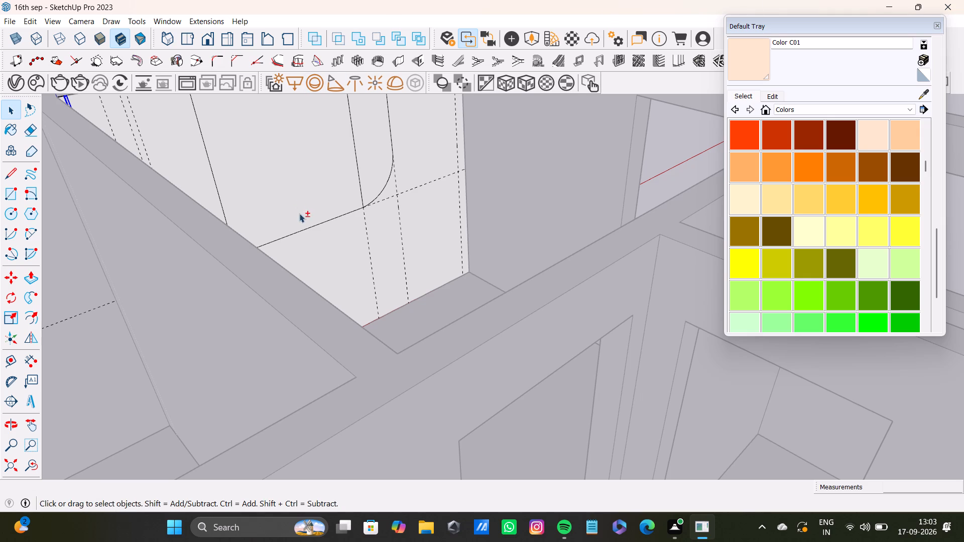
middle_click_drag(299, 213, 301, 415, "shift")
middle_click_drag(311, 409, 179, 440)
scroll(162, 327, "up", 12)
middle_click_drag(86, 208, 145, 251, "shift")
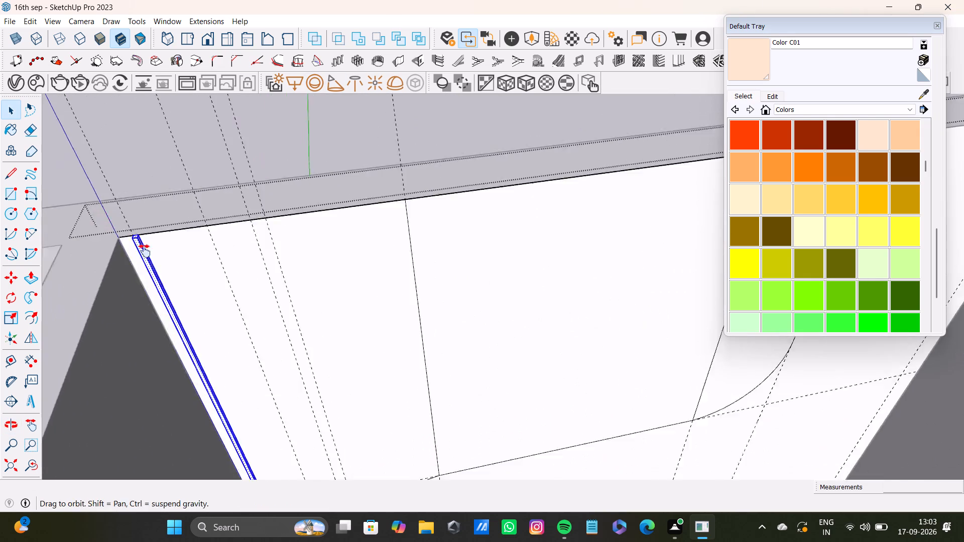
middle_click_drag(145, 251, 184, 309, "shift")
scroll(185, 311, "up", 20)
scroll(185, 311, "up", 8)
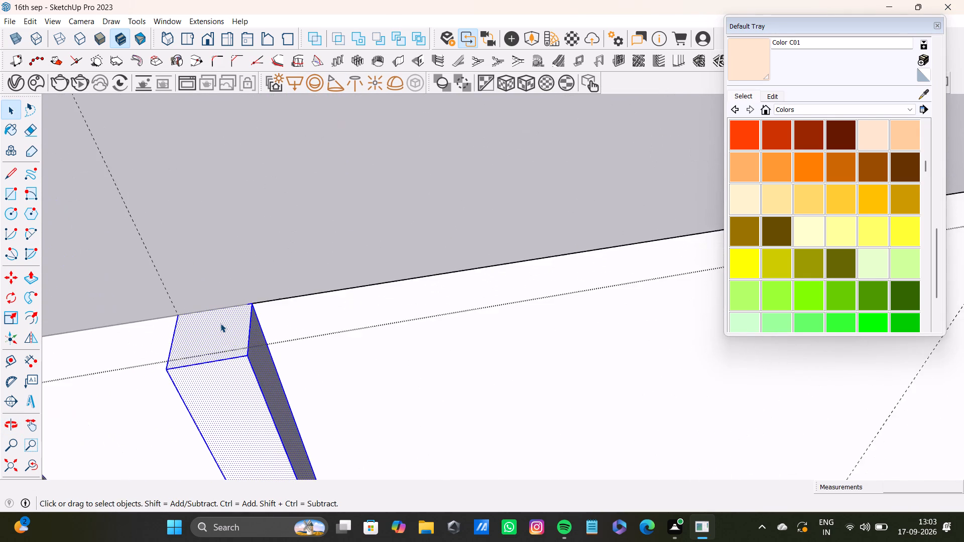
scroll(220, 323, "up", 5)
left_click(231, 301, "shift")
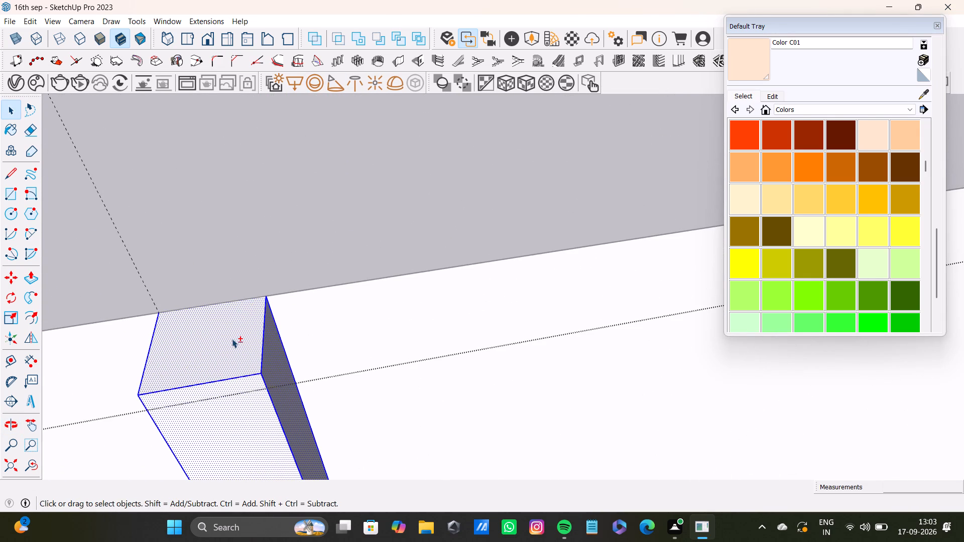
double_click(232, 339, "shift")
double_click(232, 339, "shift")
scroll(227, 358, "down", 7)
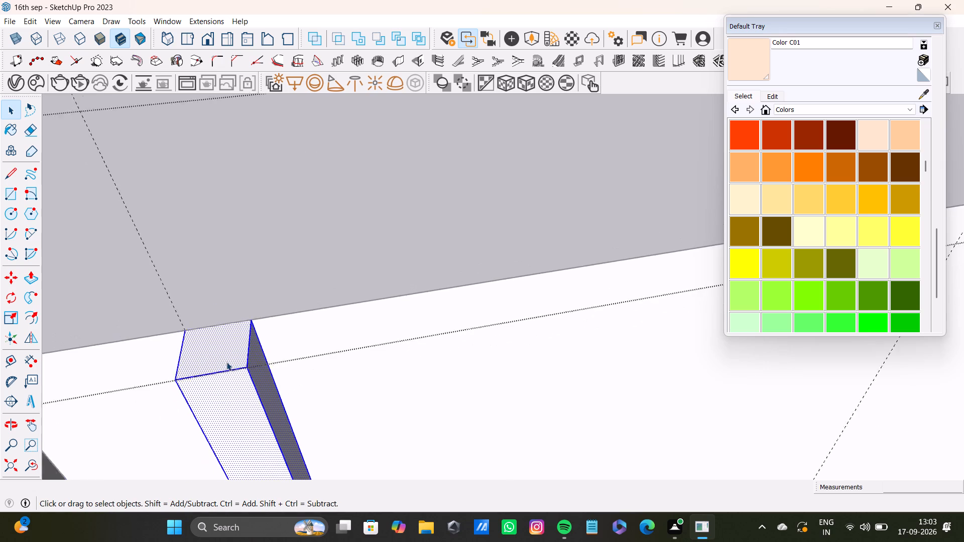
scroll(226, 362, "down", 12)
scroll(228, 375, "up", 1)
middle_click_drag(228, 375, 300, 348)
scroll(182, 429, "up", 9)
middle_click_drag(227, 433, 305, 375)
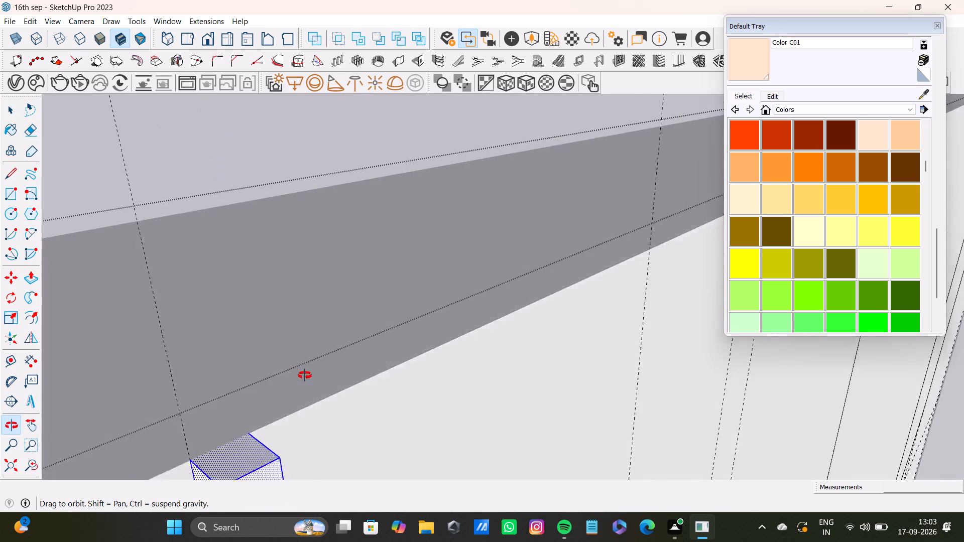
middle_click_drag(305, 375, 142, 449)
scroll(244, 434, "down", 9)
middle_click_drag(233, 429, 145, 220, "shift")
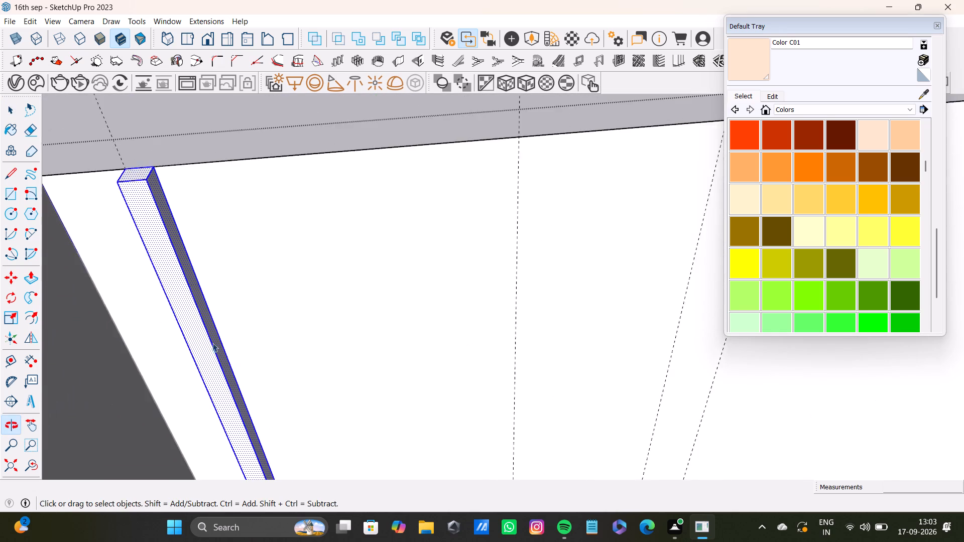
scroll(218, 351, "down", 13)
middle_click_drag(243, 400, 198, 221)
scroll(239, 302, "down", 9)
middle_click_drag(270, 373, 199, 169)
scroll(193, 303, "up", 8)
middle_click_drag(213, 125, 297, 312, "shift")
scroll(199, 183, "up", 5)
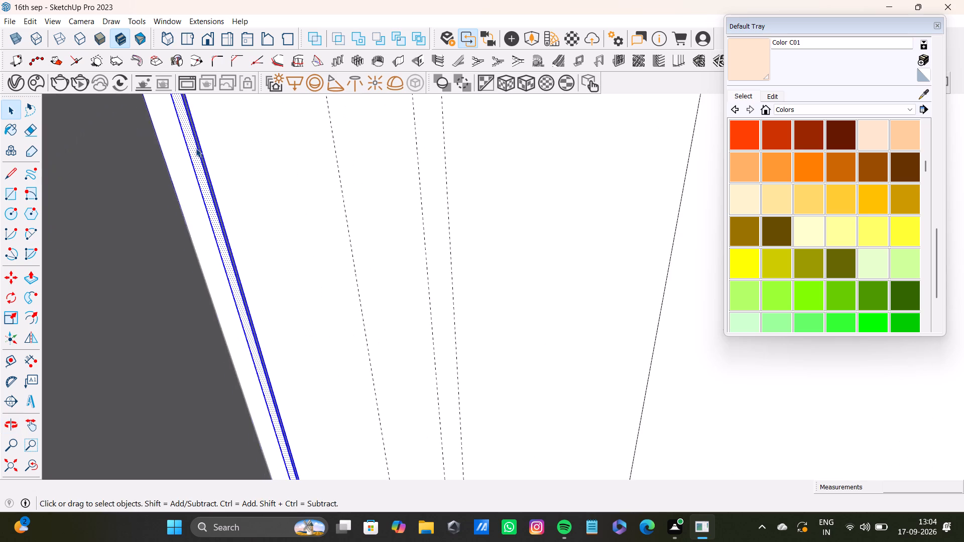
scroll(196, 148, "up", 2)
middle_click_drag(196, 148, 251, 353, "shift")
scroll(211, 262, "up", 8)
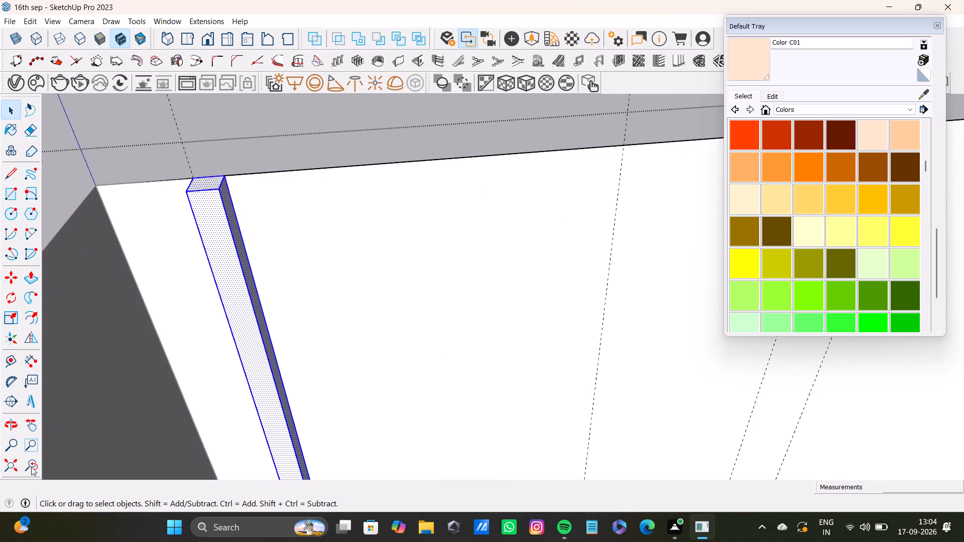
middle_click_drag(205, 214, 251, 269, "shift")
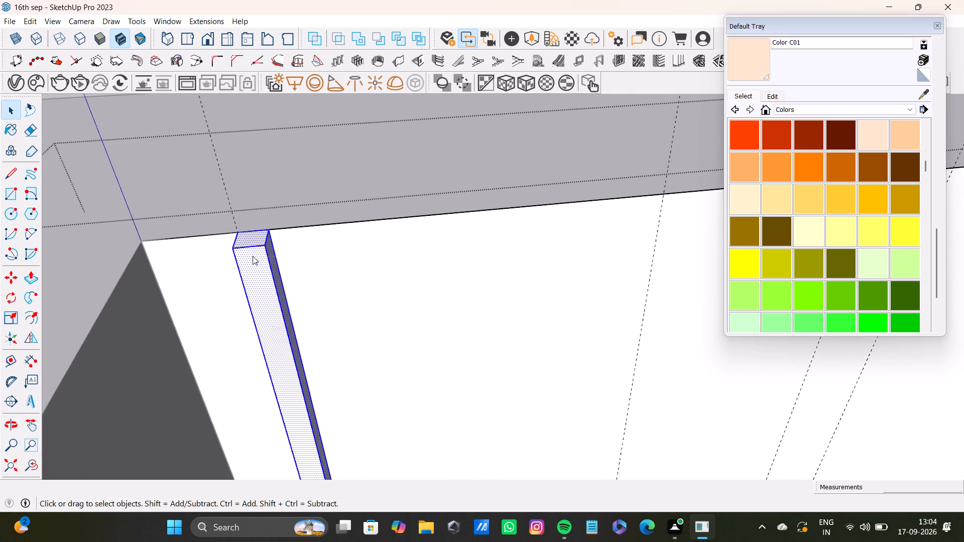
right_click(253, 256)
left_click(290, 341)
key("space")
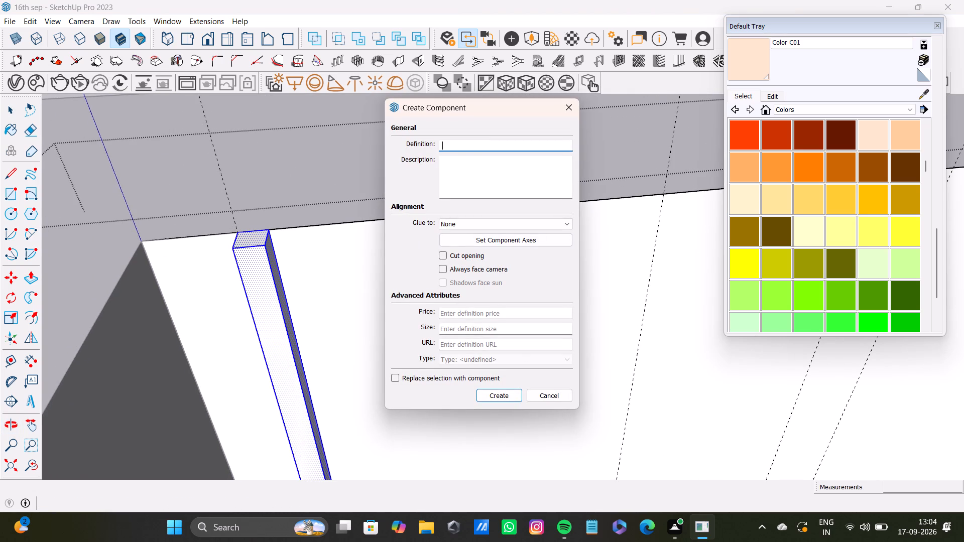
key("1")
key("s")
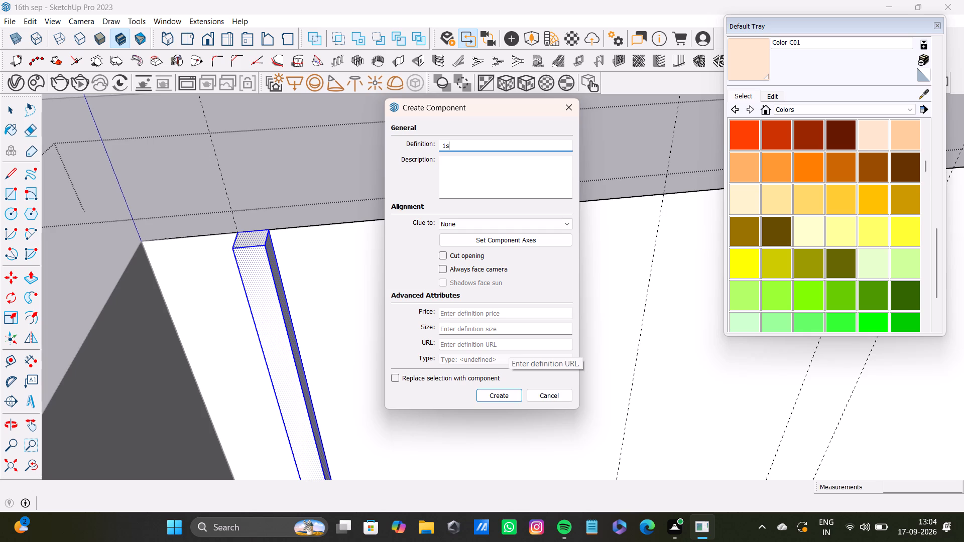
key("e")
key("i")
key("p")
key("Return")
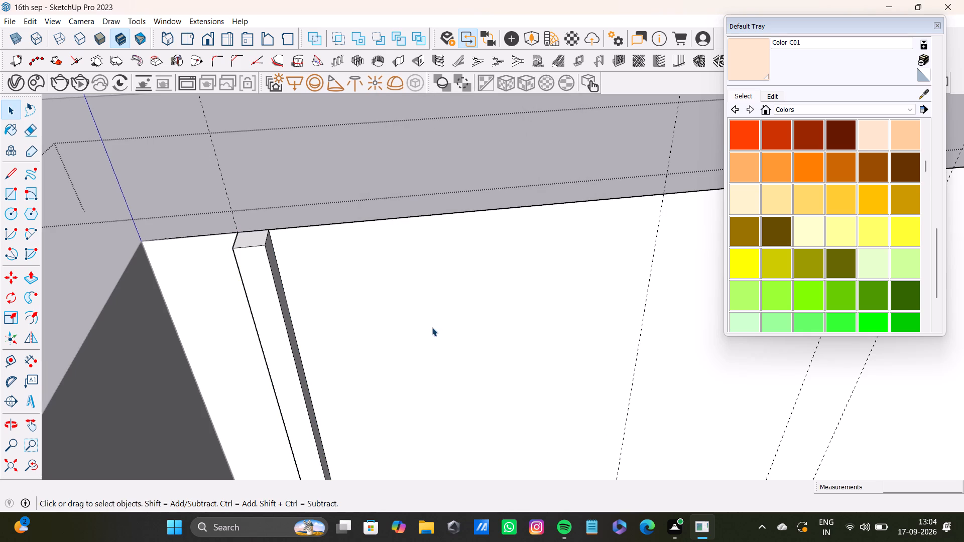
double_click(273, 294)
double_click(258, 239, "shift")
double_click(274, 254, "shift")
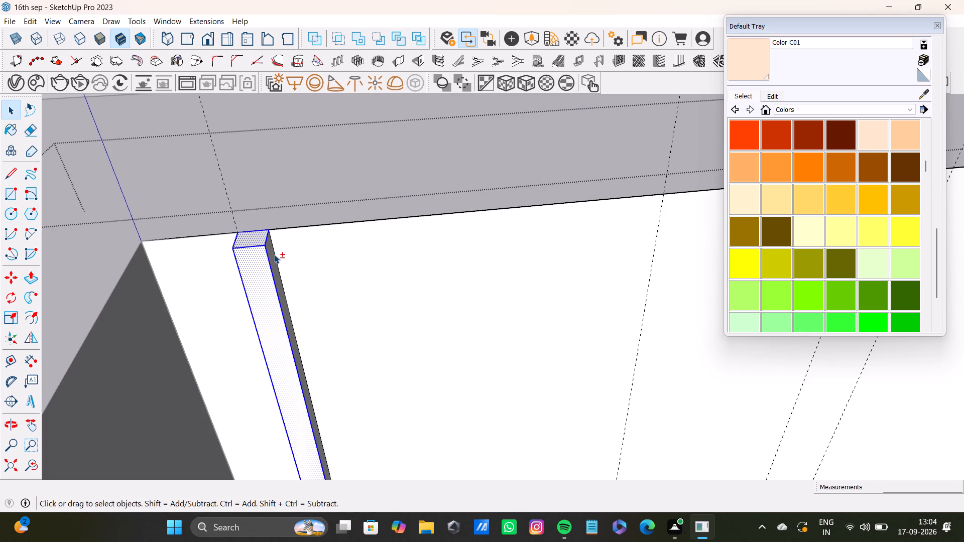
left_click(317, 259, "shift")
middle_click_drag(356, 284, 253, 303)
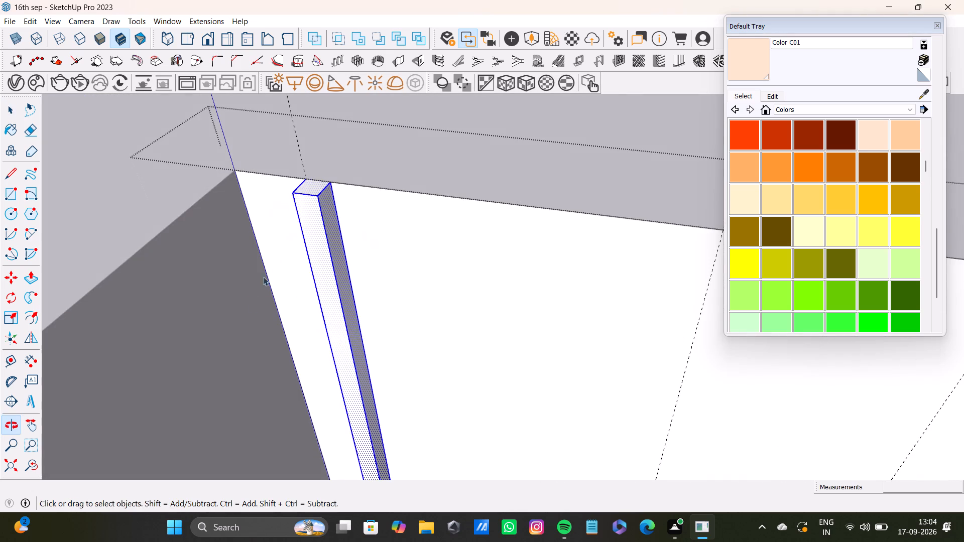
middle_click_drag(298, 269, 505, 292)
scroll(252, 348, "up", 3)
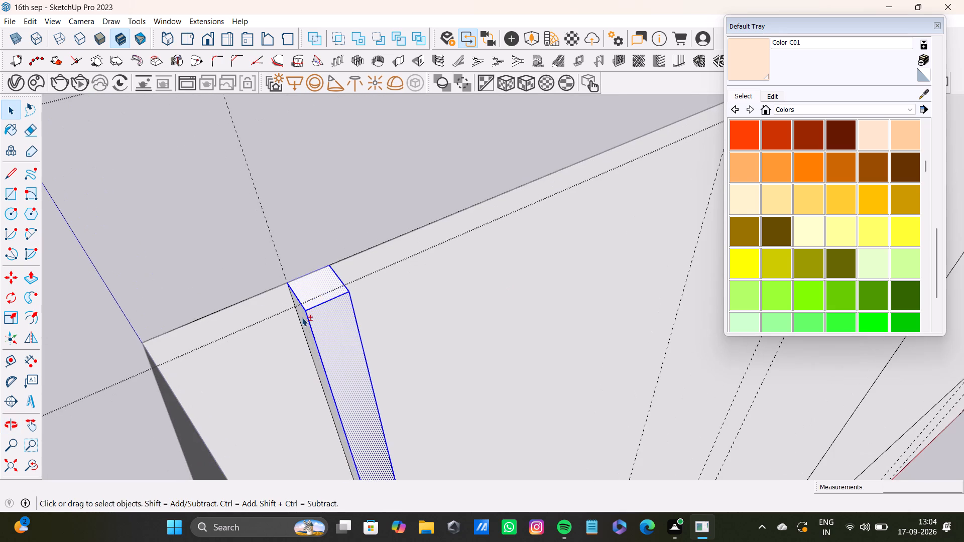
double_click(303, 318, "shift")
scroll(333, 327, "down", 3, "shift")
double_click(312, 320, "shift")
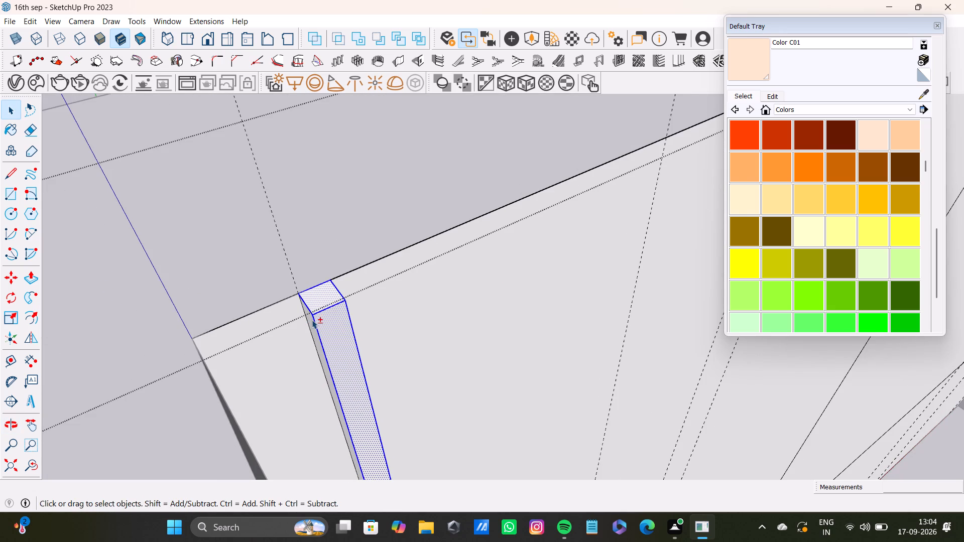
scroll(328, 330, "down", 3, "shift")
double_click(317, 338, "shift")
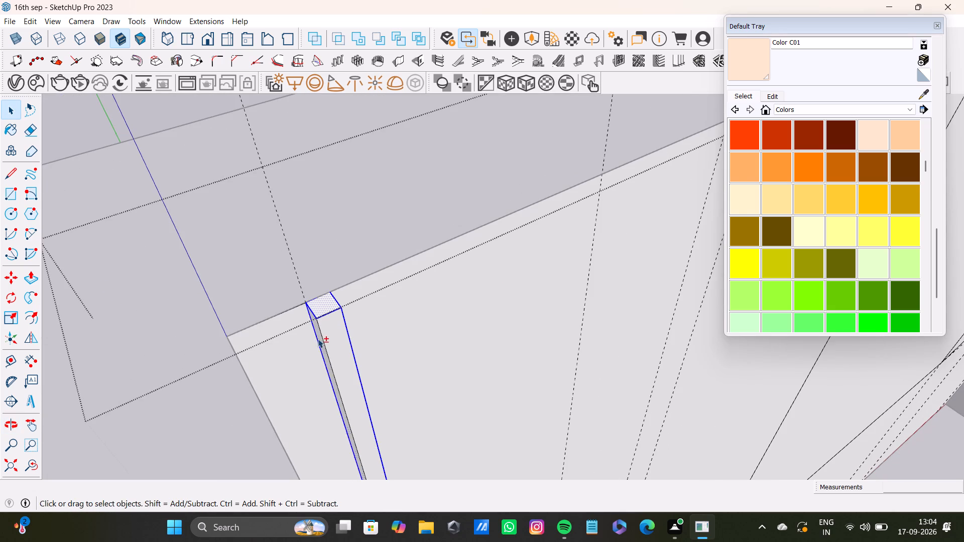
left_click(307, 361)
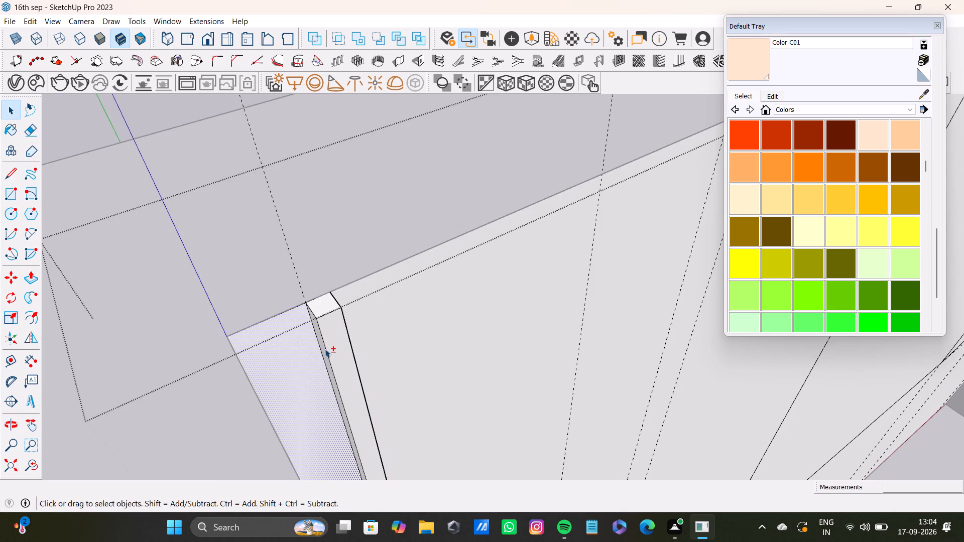
Copy all the faces and edges of the raised vertical strip 2' 7 7/16" along the wall's top edge to the guide at the curved corner's end.
double_click(323, 351, "shift")
scroll(322, 372, "down", 4)
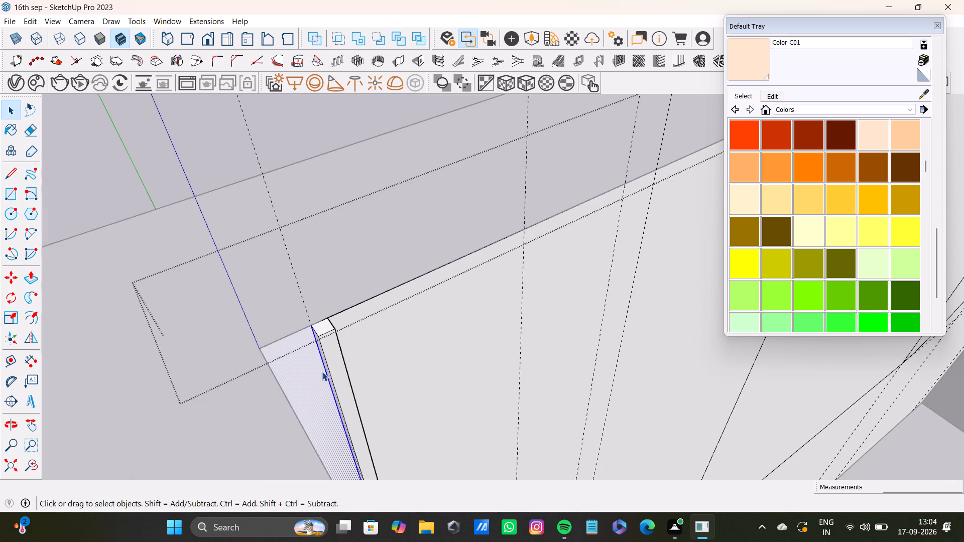
left_click(319, 372)
scroll(321, 331, "up", 14)
double_click(321, 330, "shift")
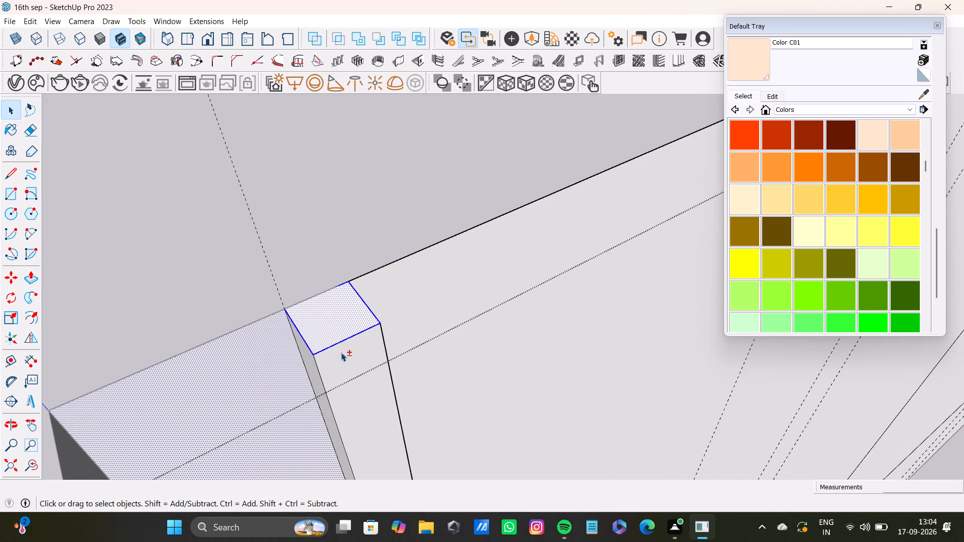
double_click(341, 352, "shift")
double_click(310, 366, "shift")
scroll(311, 366, "down", 11, "shift")
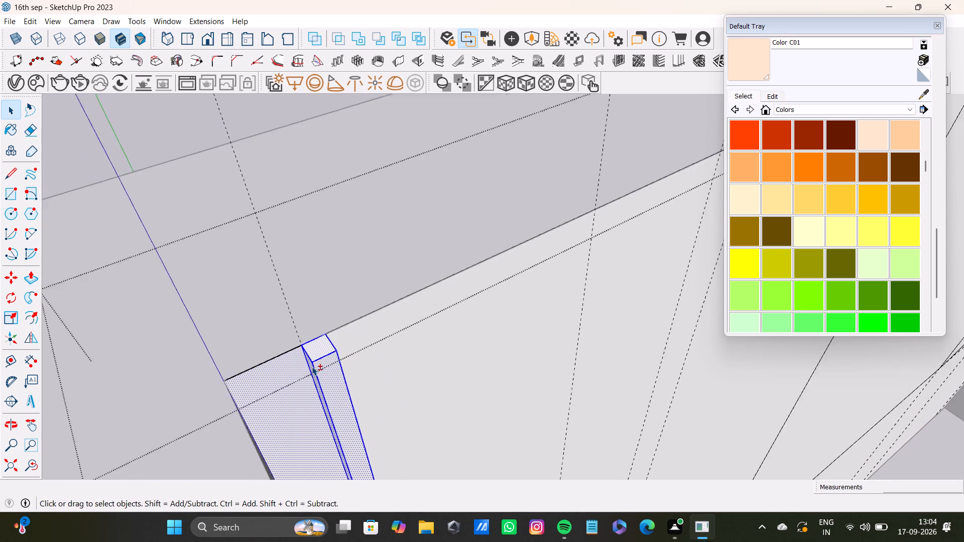
scroll(312, 366, "down", 20, "shift")
middle_click_drag(399, 393, 322, 236, "shift")
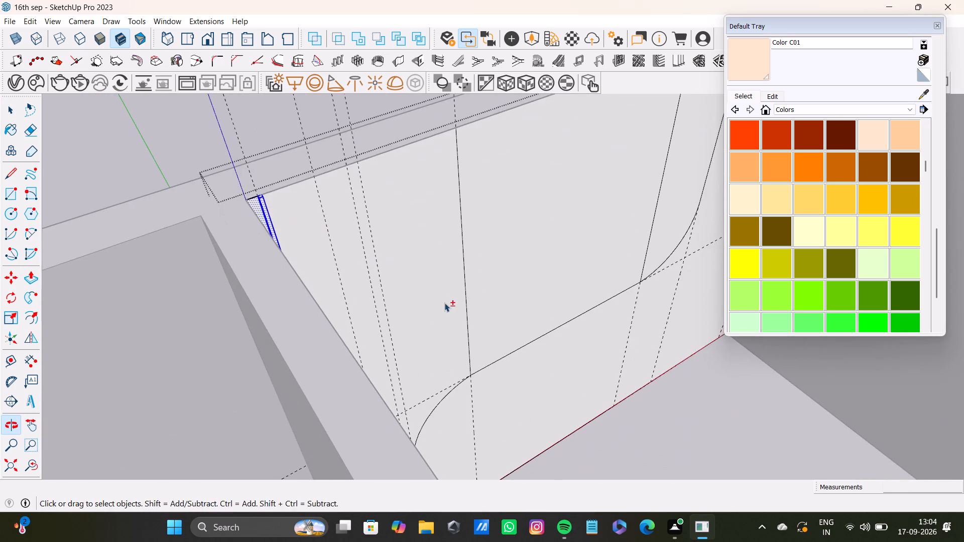
middle_click_drag(445, 303, 322, 325)
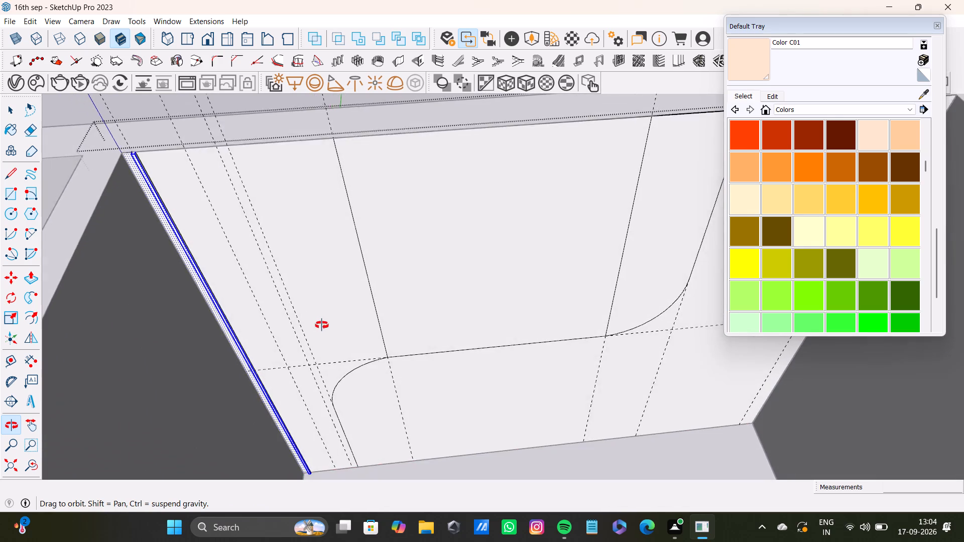
middle_click_drag(322, 325, 319, 334)
scroll(316, 328, "down", 3)
middle_click_drag(315, 328, 322, 325, "shift")
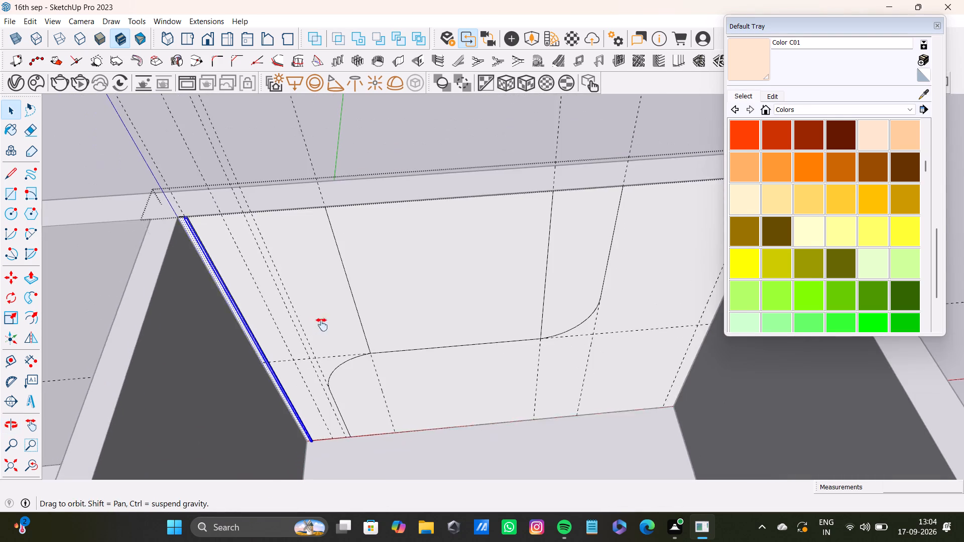
middle_click_drag(322, 325, 417, 348, "shift")
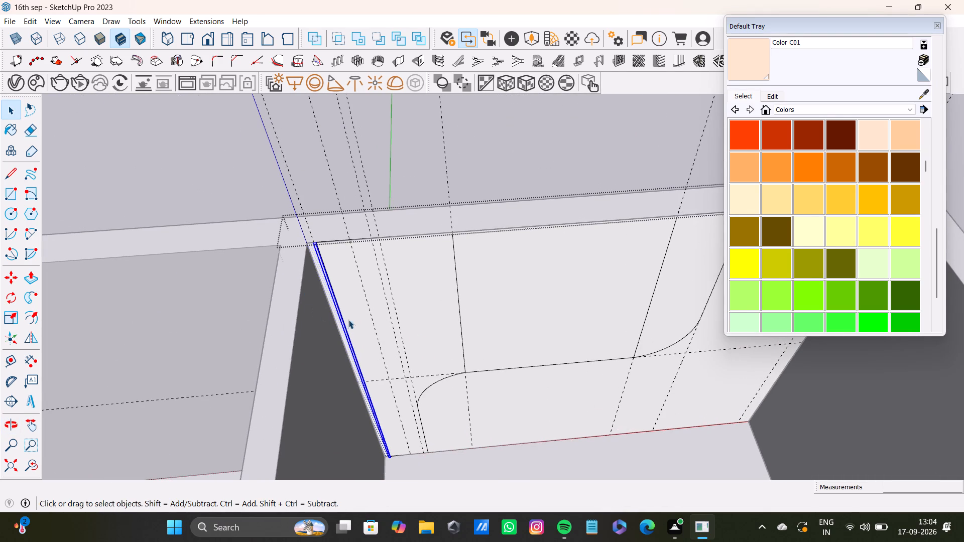
scroll(315, 249, "up", 12)
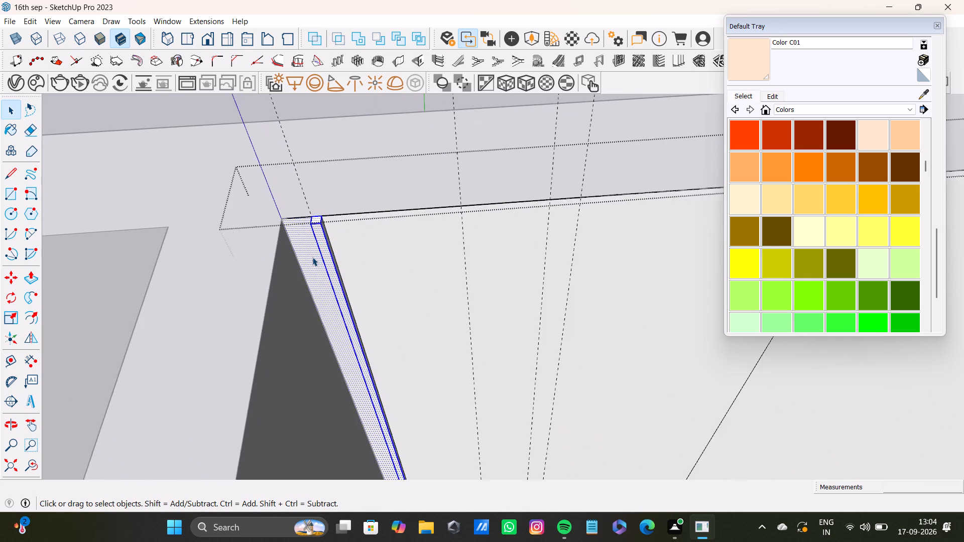
scroll(312, 257, "up", 9)
left_click(312, 256, "shift")
scroll(303, 225, "down", 4, "shift")
middle_click_drag(300, 235, 319, 238, "shift")
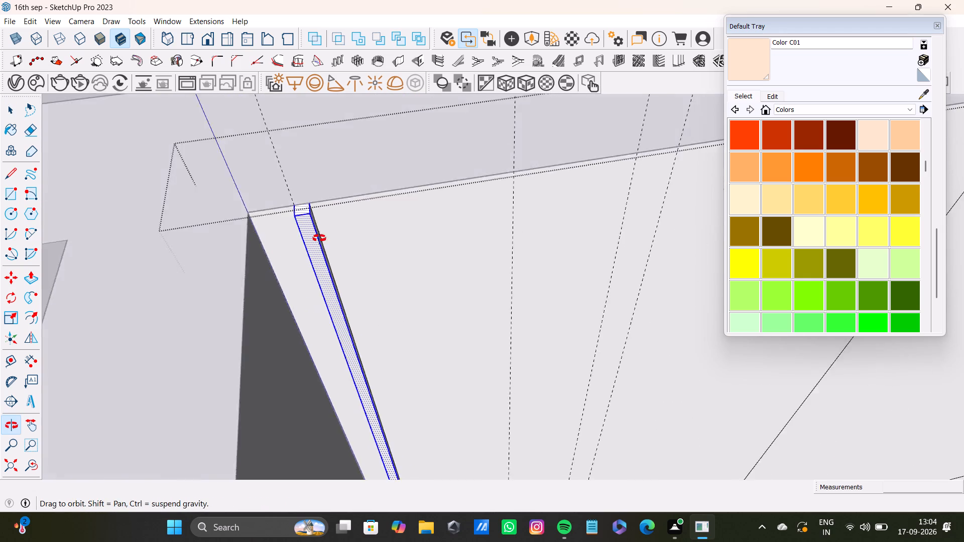
middle_click_drag(319, 238, 202, 244, "shift")
scroll(332, 185, "up", 8)
double_click(418, 147, "shift")
scroll(413, 164, "down", 4, "shift")
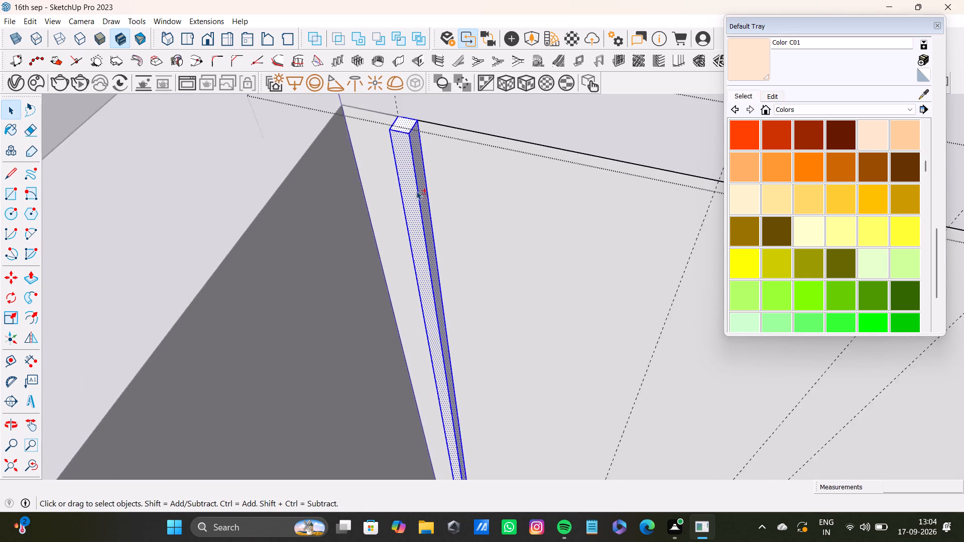
scroll(416, 191, "down", 5, "shift")
middle_click_drag(425, 219, 650, 252)
scroll(305, 213, "up", 8)
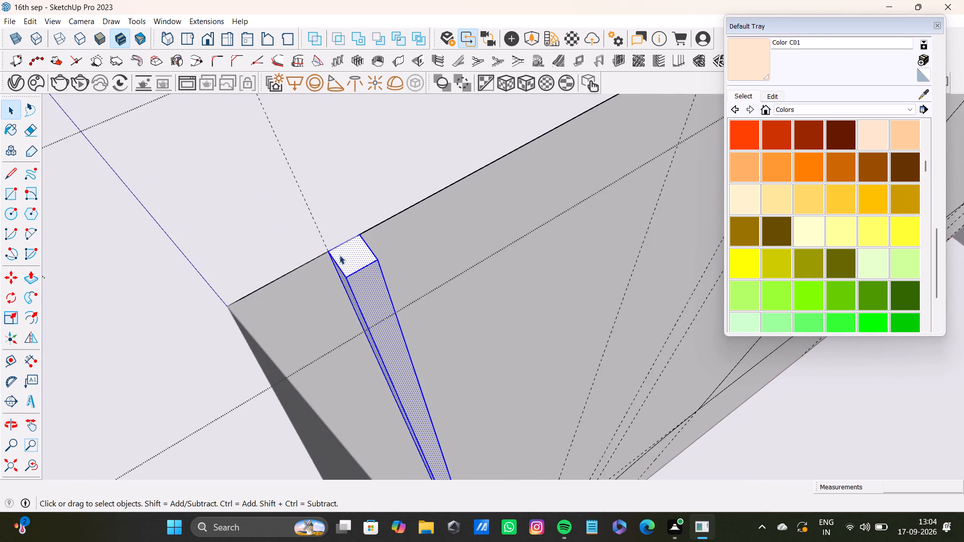
scroll(369, 273, "down", 13)
middle_click_drag(391, 323, 251, 186, "shift")
scroll(406, 403, "up", 2)
middle_click_drag(404, 432, 222, 149, "shift")
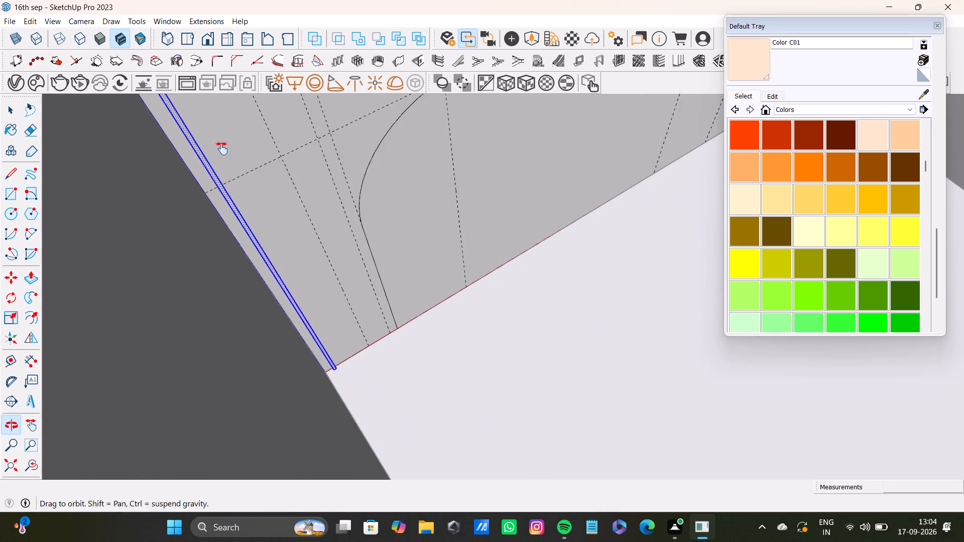
middle_click_drag(222, 149, 220, 150, "shift")
scroll(302, 330, "up", 3)
scroll(268, 282, "down", 13)
middle_click_drag(251, 175, 373, 393, "shift")
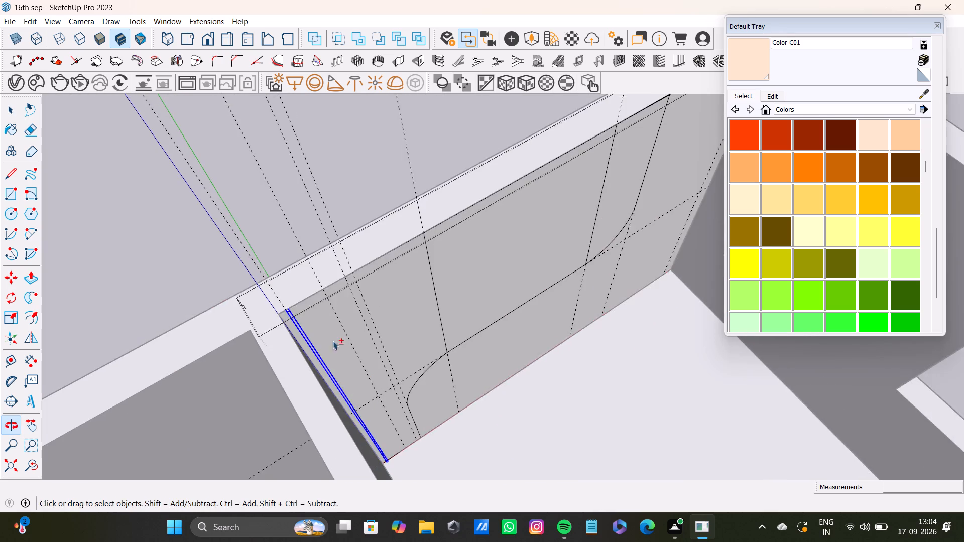
scroll(284, 313, "up", 20)
scroll(284, 313, "up", 6)
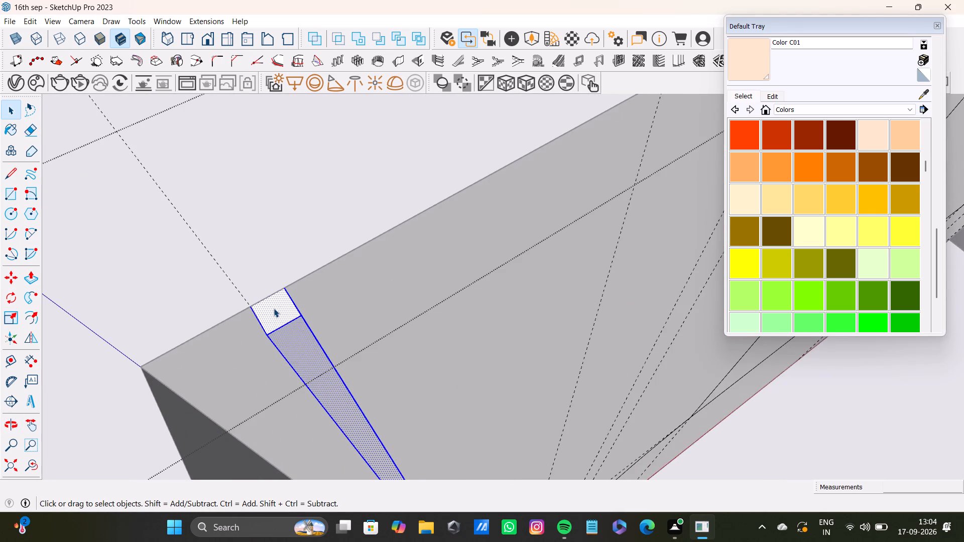
key("m")
left_click(249, 305)
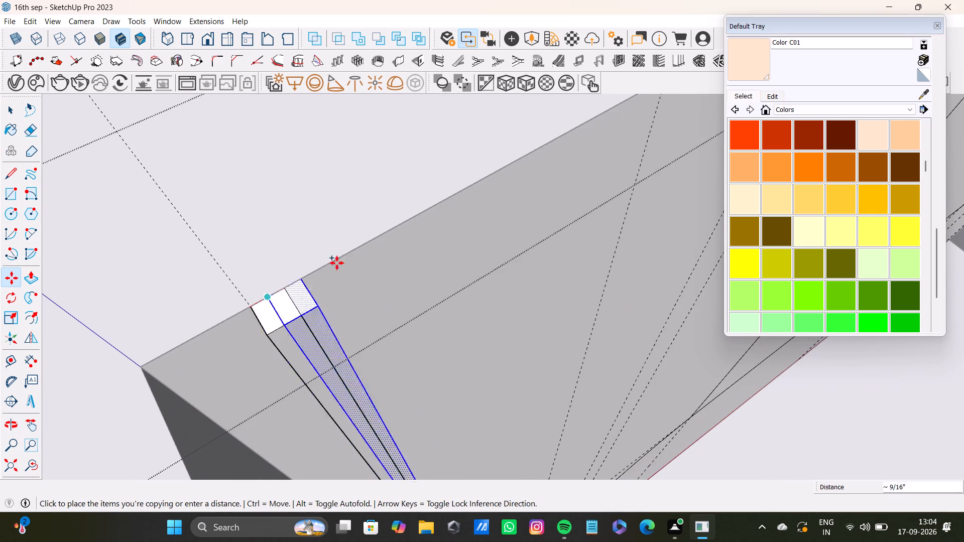
scroll(367, 252, "down", 7)
middle_click_drag(530, 155, 249, 246, "shift")
scroll(425, 213, "down", 3)
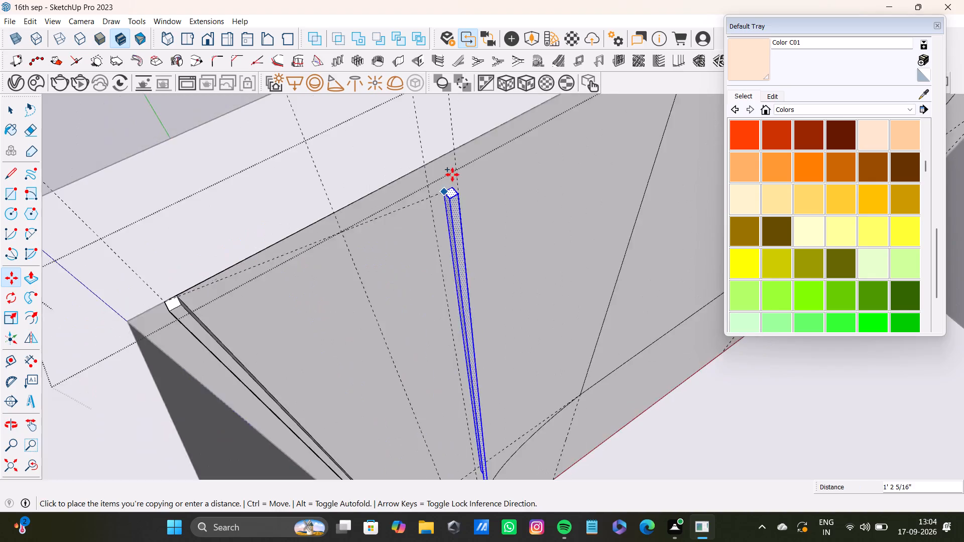
middle_click_drag(599, 116, 596, 120)
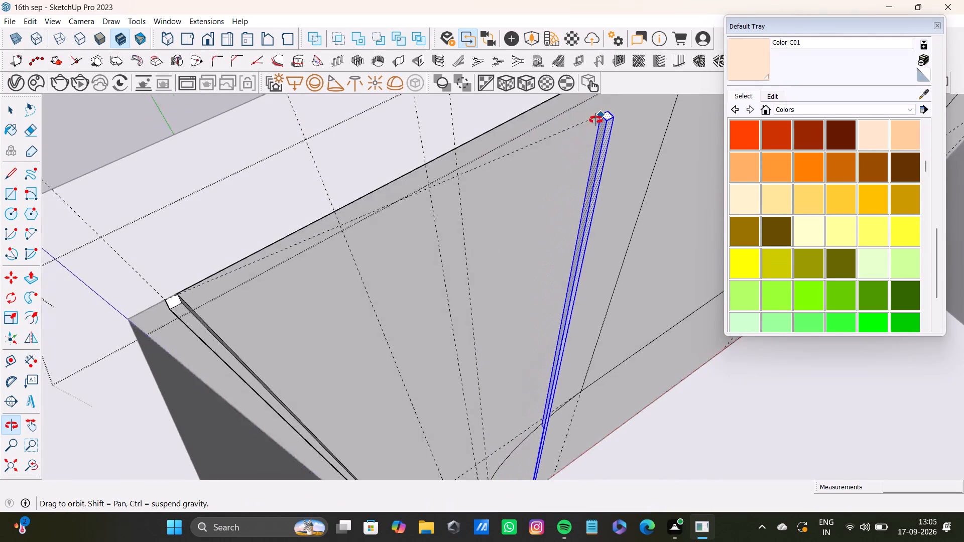
middle_click_drag(596, 120, 355, 288)
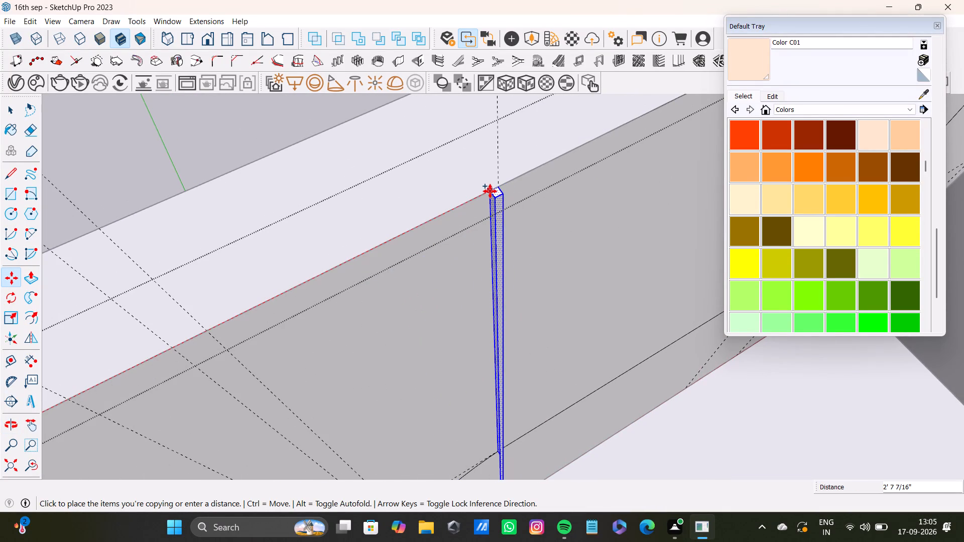
left_click(490, 191)
Divide the distance between the original strip and its copy into 21 equal spaces filled with strip copies.
scroll(496, 288, "down", 7)
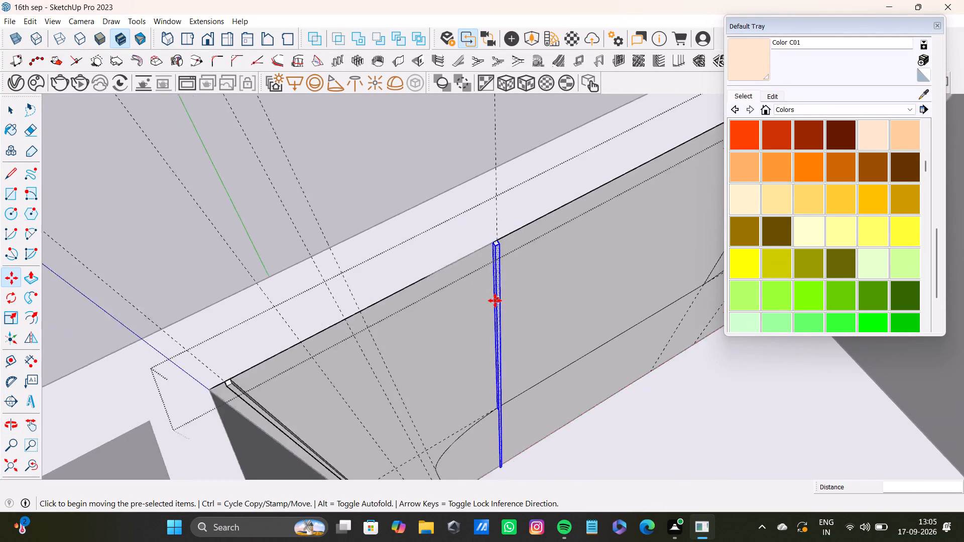
scroll(495, 301, "down", 2)
key("slash")
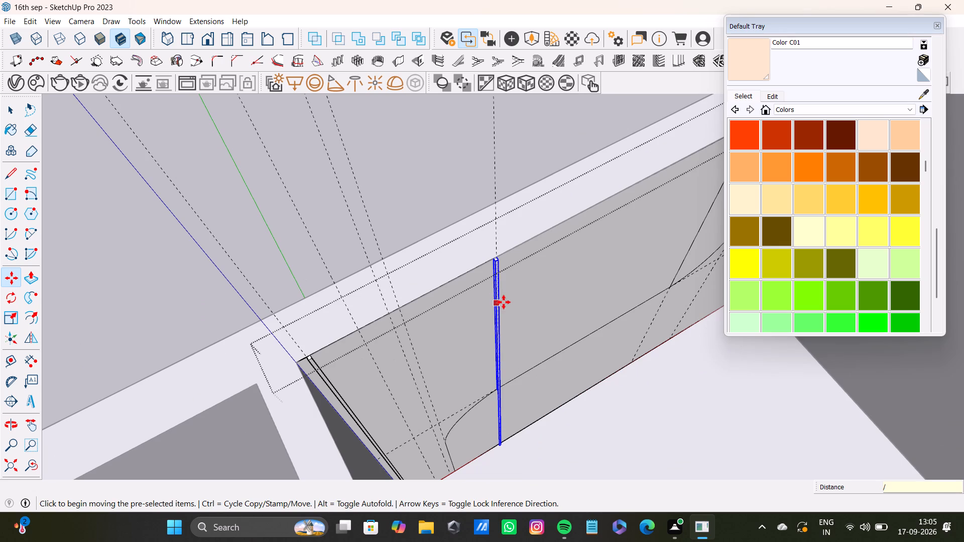
key("1")
key("BackSpace")
key("2")
key("1")
key("Return")
key("space")
Examine the array of vertical strips between the side wall and the panel design's curved corner from several angles.
scroll(484, 401, "down", 5)
middle_click_drag(478, 416, 391, 347)
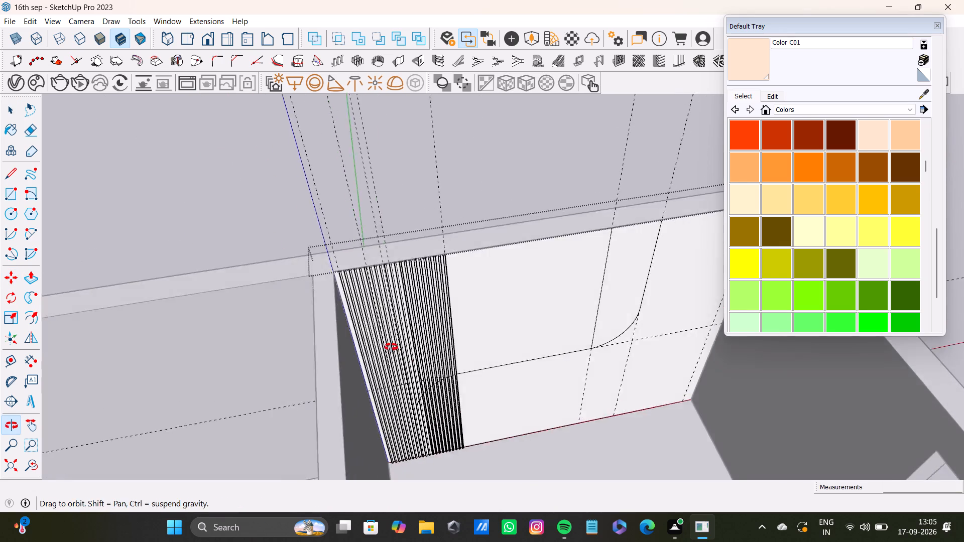
middle_click_drag(391, 347, 372, 331)
scroll(414, 395, "up", 8)
middle_click_drag(415, 392, 393, 283, "shift")
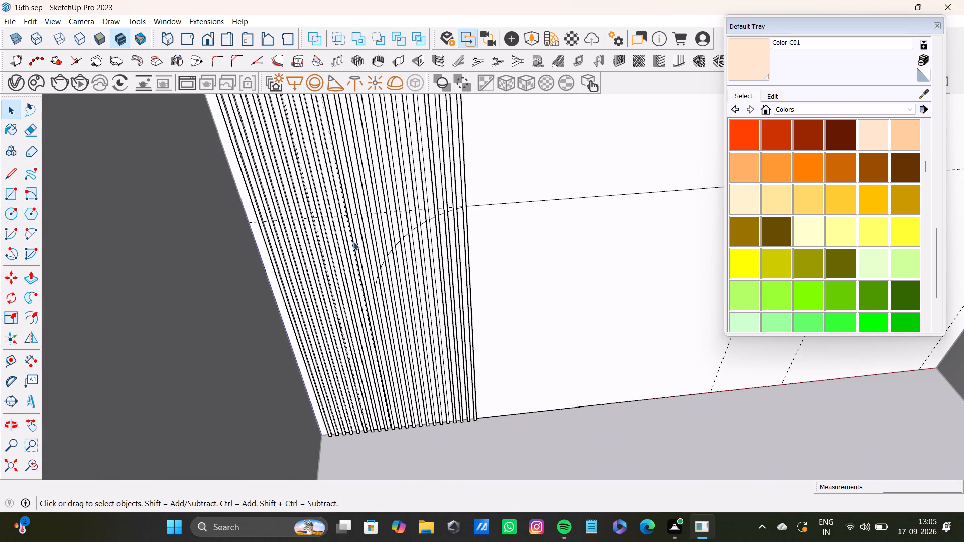
scroll(354, 227, "up", 8)
scroll(364, 218, "down", 3)
middle_click_drag(393, 214, 276, 263)
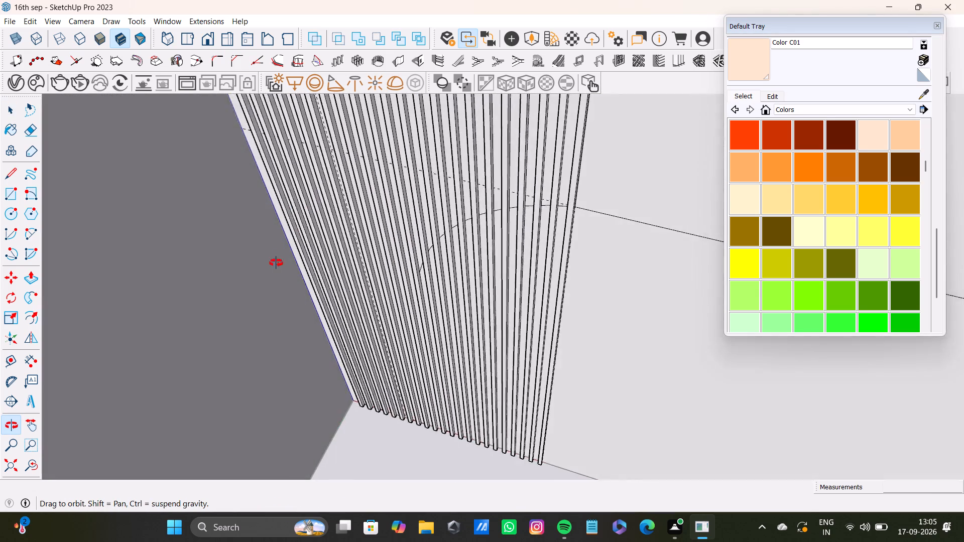
middle_click_drag(276, 263, 363, 259)
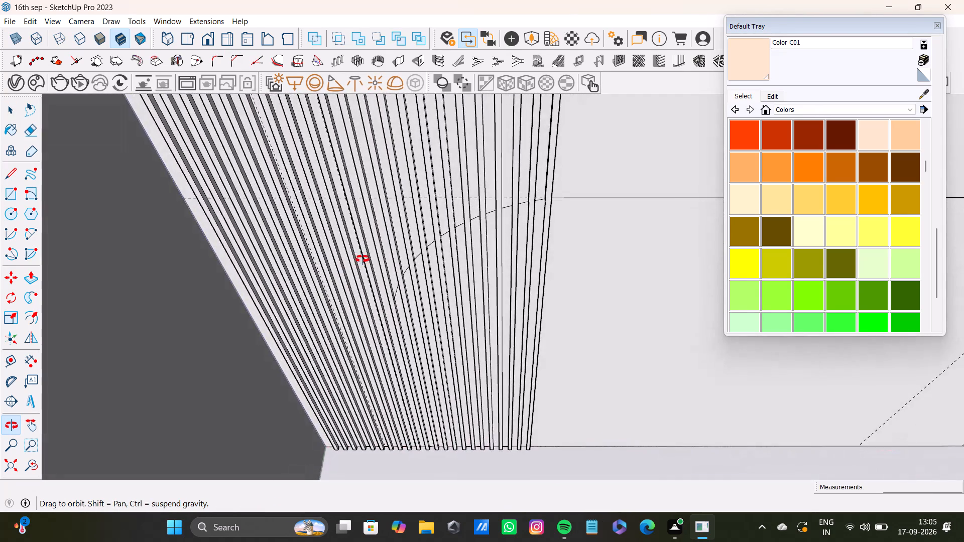
middle_click_drag(363, 259, 372, 267)
Check the end-wall faces between the vertical strips and how the strips cross the panel design's curved corner.
left_click(611, 234)
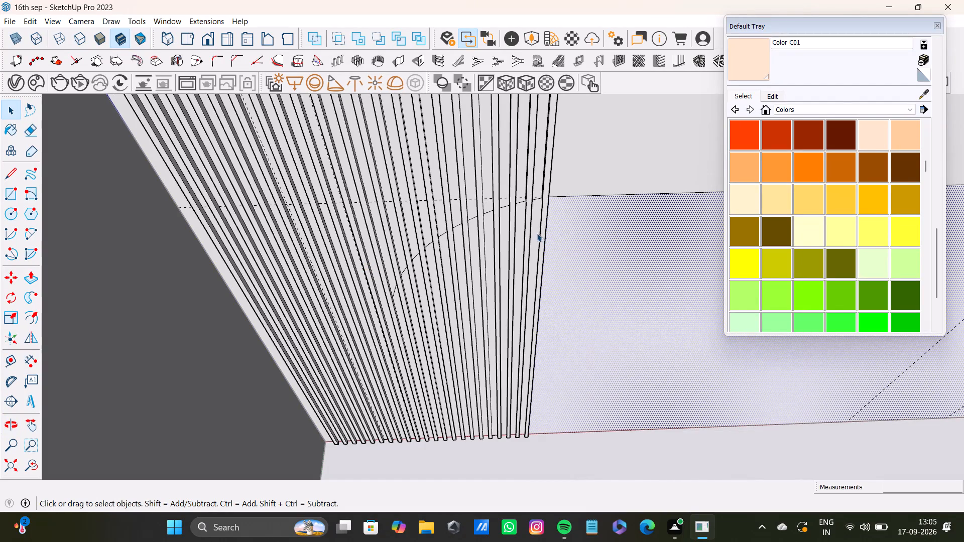
left_click(536, 233)
left_click(517, 250)
left_click(500, 252)
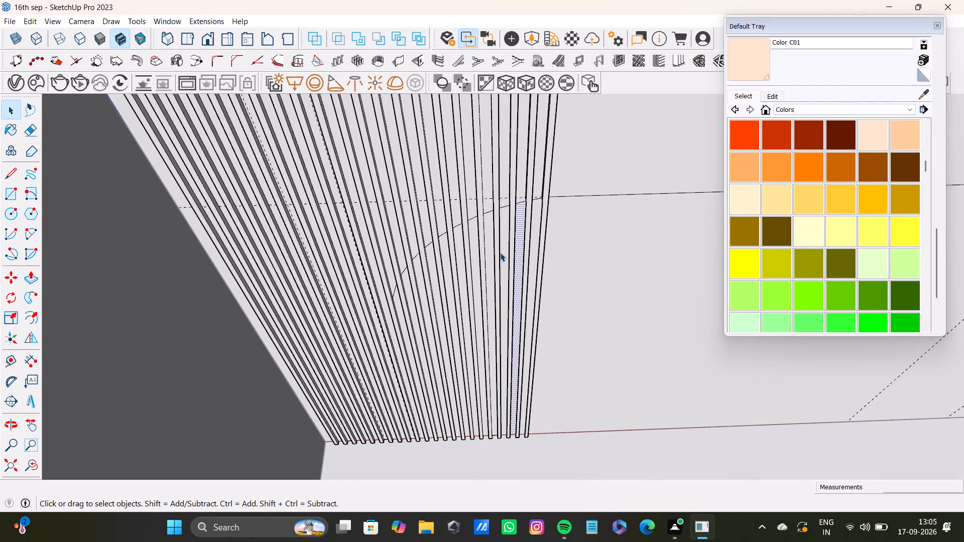
scroll(500, 208, "up", 14)
middle_click_drag(479, 228, 608, 184)
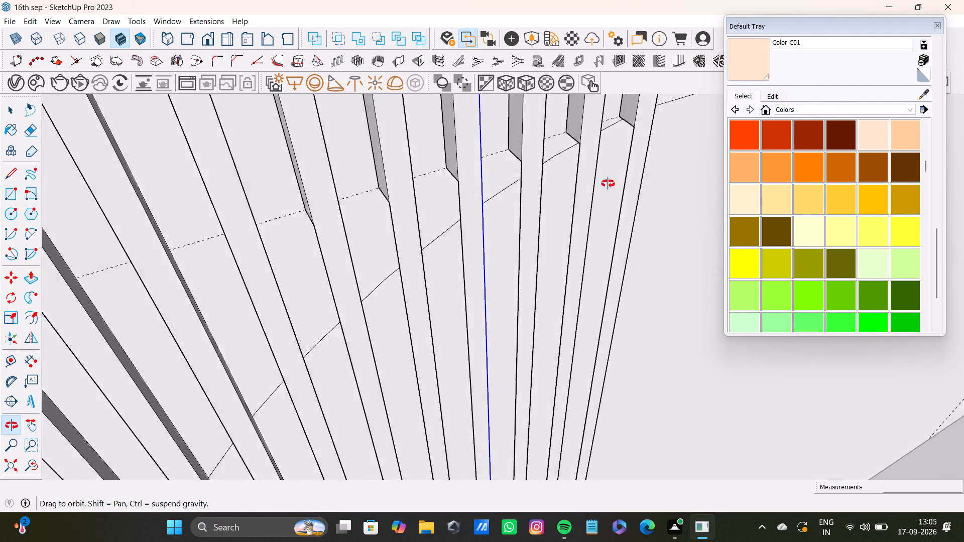
middle_click_drag(608, 184, 628, 179)
scroll(335, 249, "down", 8)
middle_click_drag(339, 257, 350, 237, "shift")
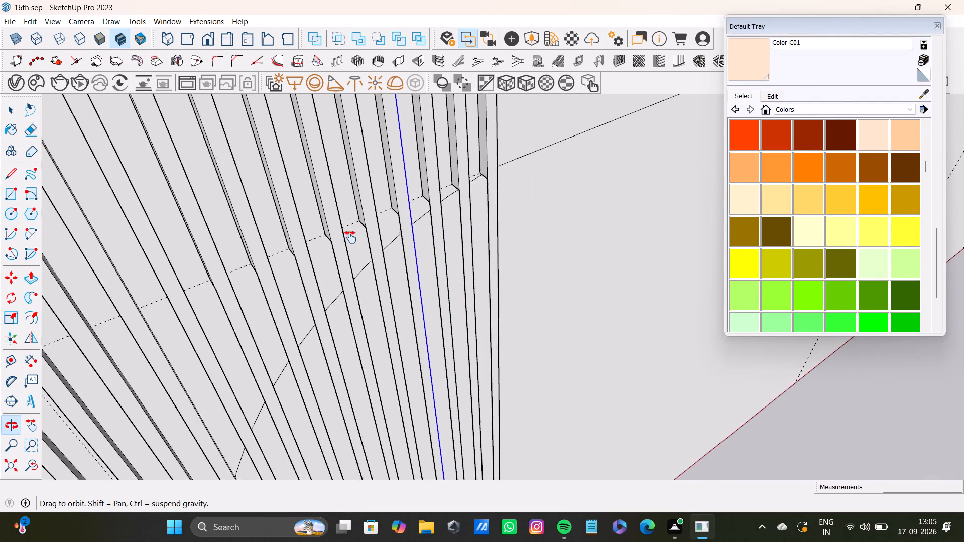
middle_click_drag(350, 237, 427, 165, "shift")
scroll(312, 304, "down", 3, "shift")
middle_click_drag(311, 301, 355, 244, "shift")
middle_click_drag(293, 243, 308, 237)
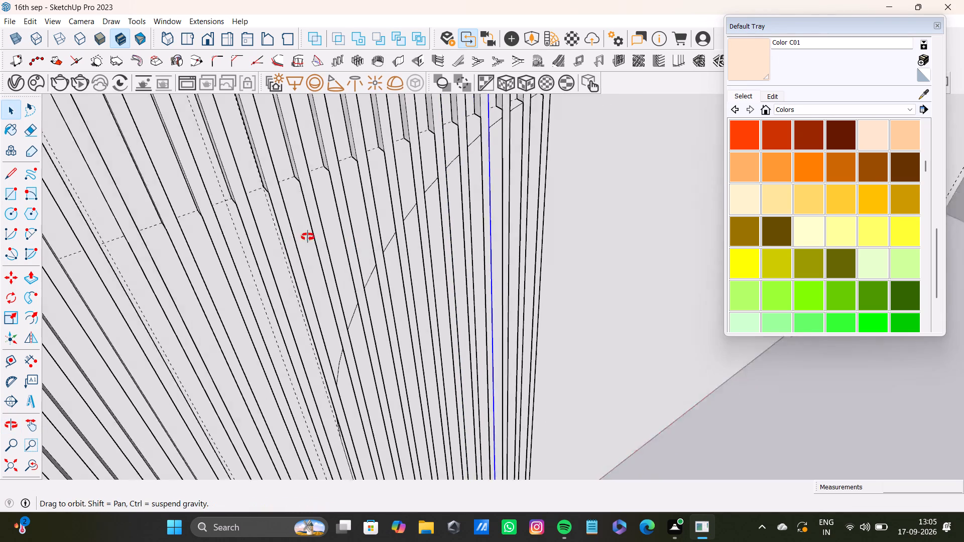
middle_click_drag(308, 237, 300, 264)
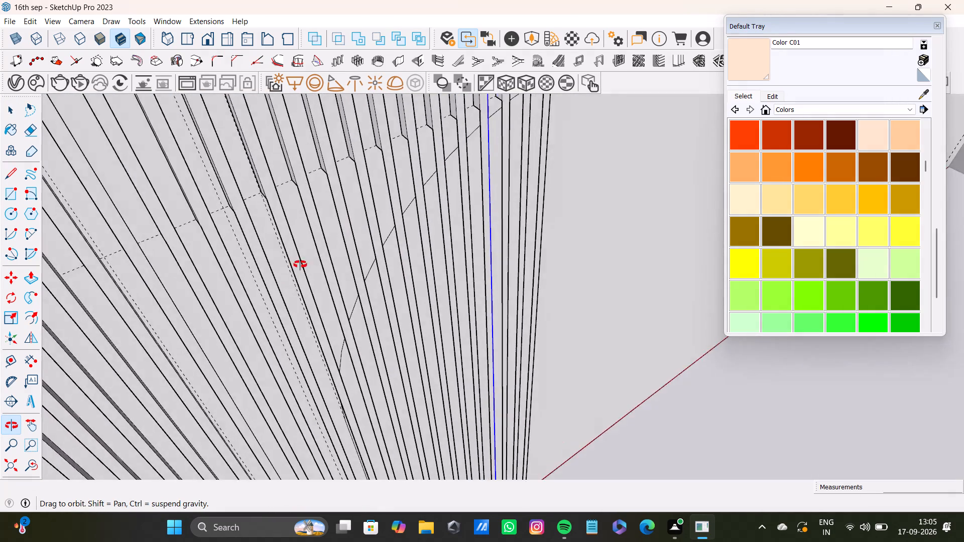
middle_click_drag(300, 264, 366, 241)
scroll(239, 229, "up", 8)
middle_click_drag(247, 228, 285, 204)
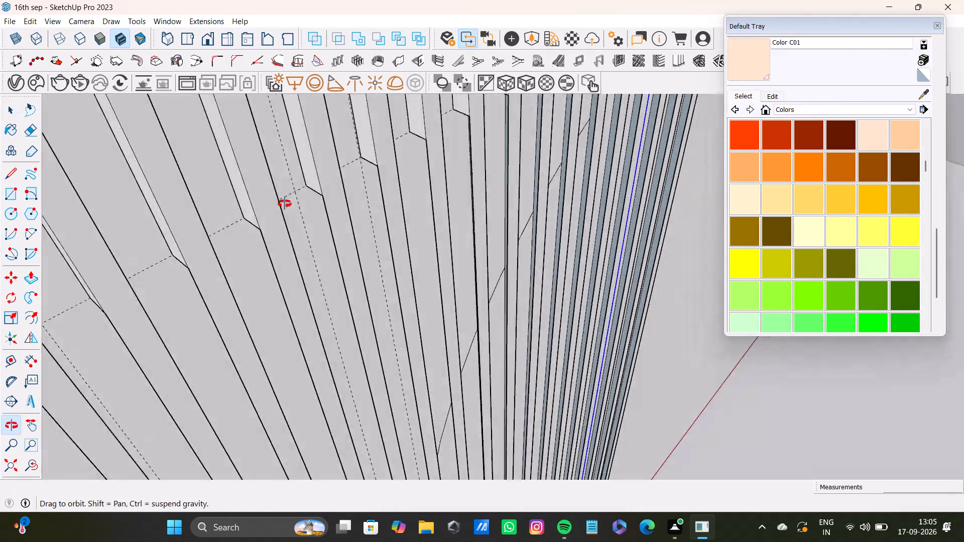
middle_click_drag(285, 204, 285, 180)
Undo the last two operations to clear the array of strip copies from the corner room's end wall.
key("ctrl+z")
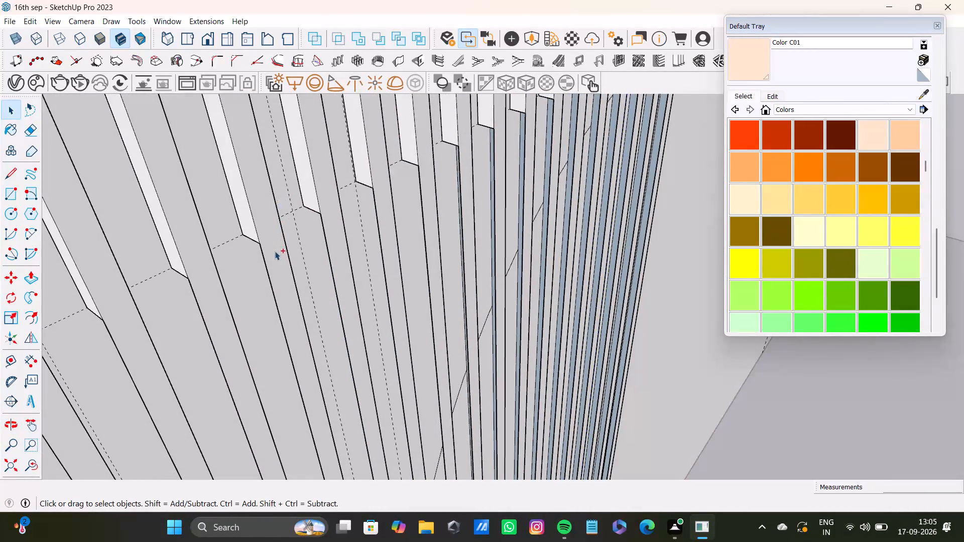
key("ctrl+z")
scroll(267, 284, "down", 17)
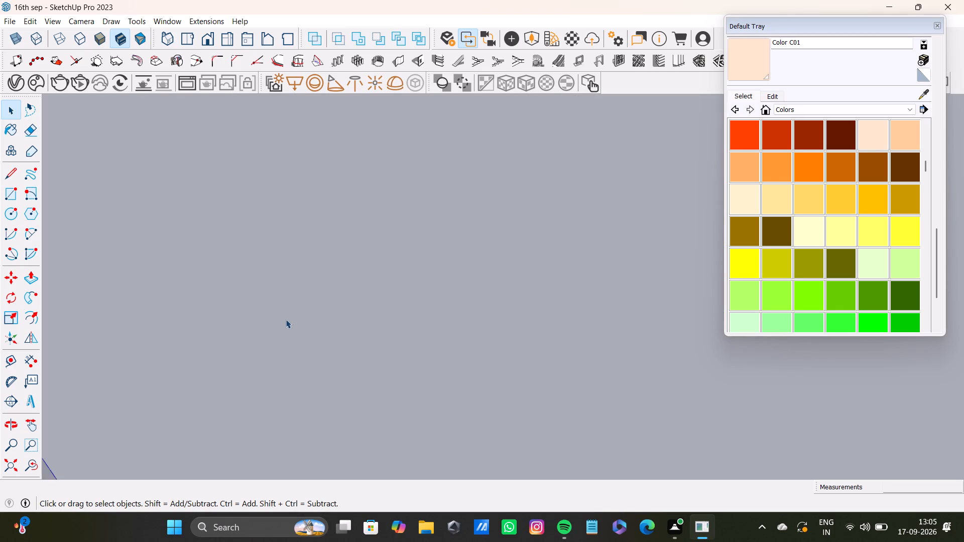
left_click(30, 468)
left_click(17, 465)
middle_click_drag(416, 265, 254, 267)
scroll(478, 177, "up", 4)
middle_click_drag(494, 154, 256, 341, "shift")
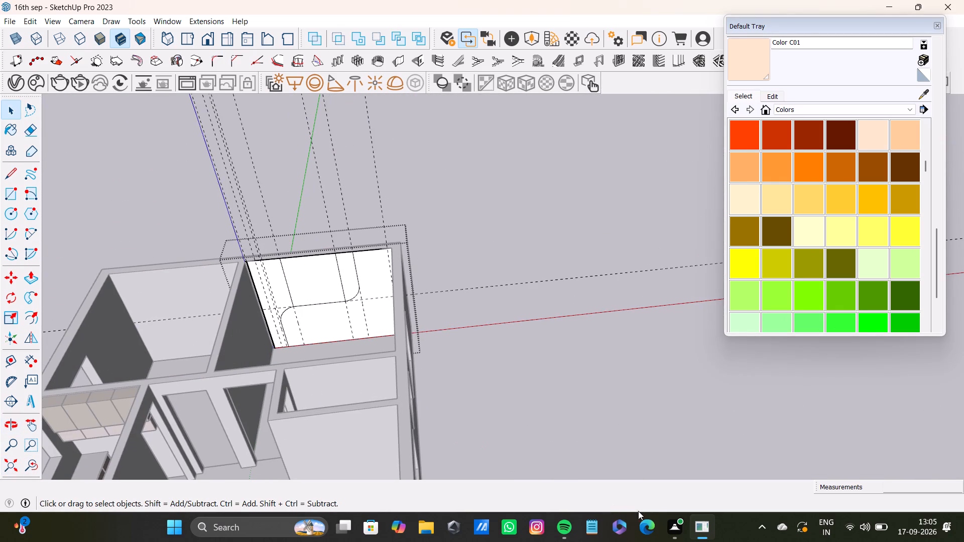
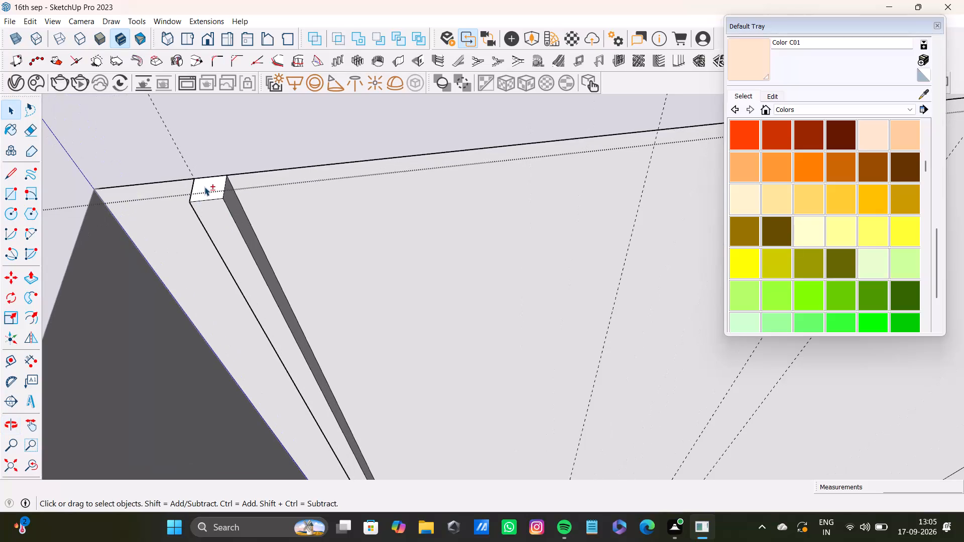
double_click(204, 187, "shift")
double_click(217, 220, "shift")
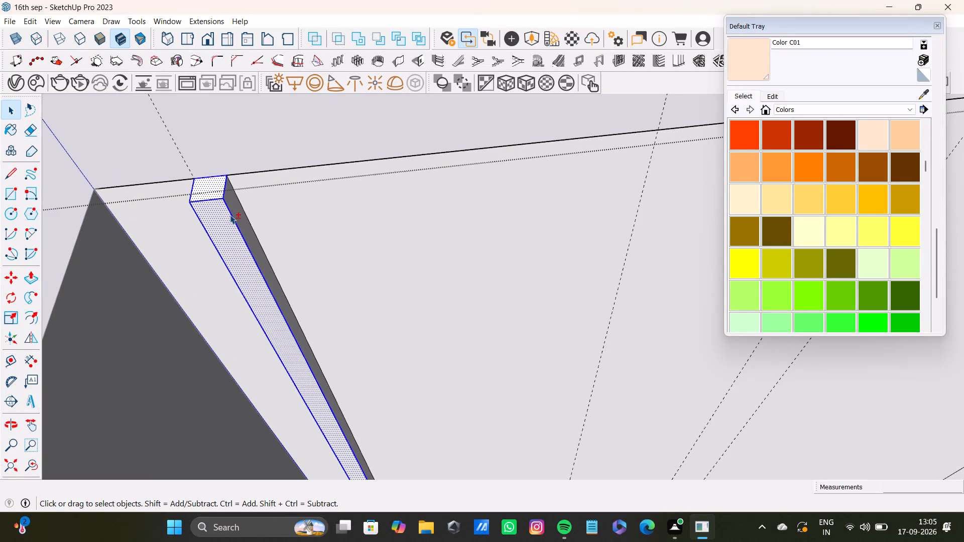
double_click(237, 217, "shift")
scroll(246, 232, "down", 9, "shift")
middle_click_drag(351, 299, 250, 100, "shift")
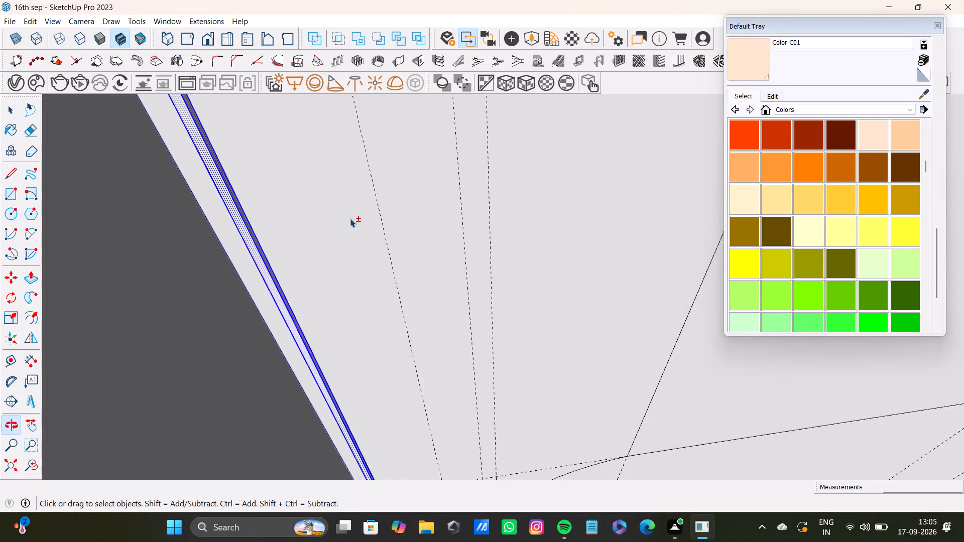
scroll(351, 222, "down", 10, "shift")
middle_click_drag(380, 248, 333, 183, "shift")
Push/Pull the curved-corner panel design's face about 1 7/8" out from the end wall.
key("space")
left_click(471, 343)
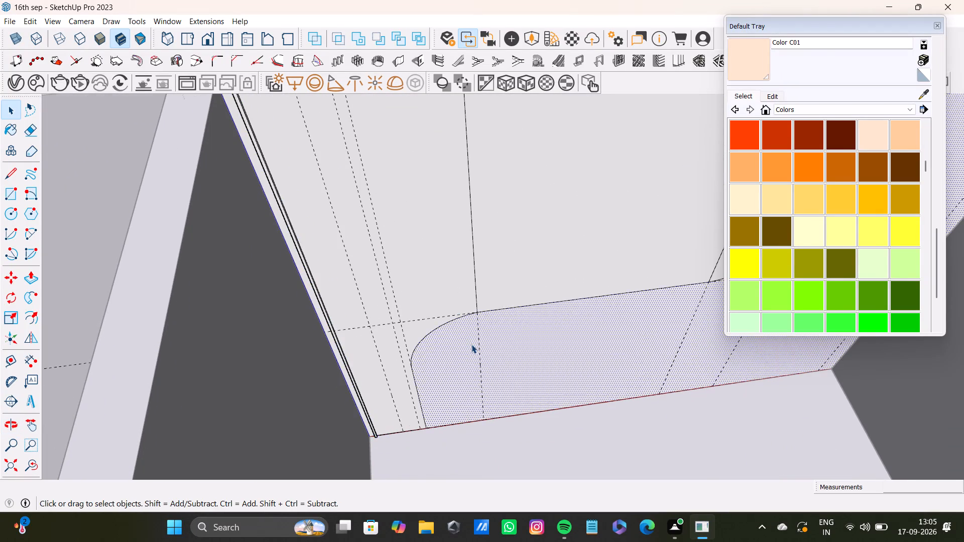
scroll(471, 344, "down", 4)
middle_click_drag(470, 330, 354, 376, "shift")
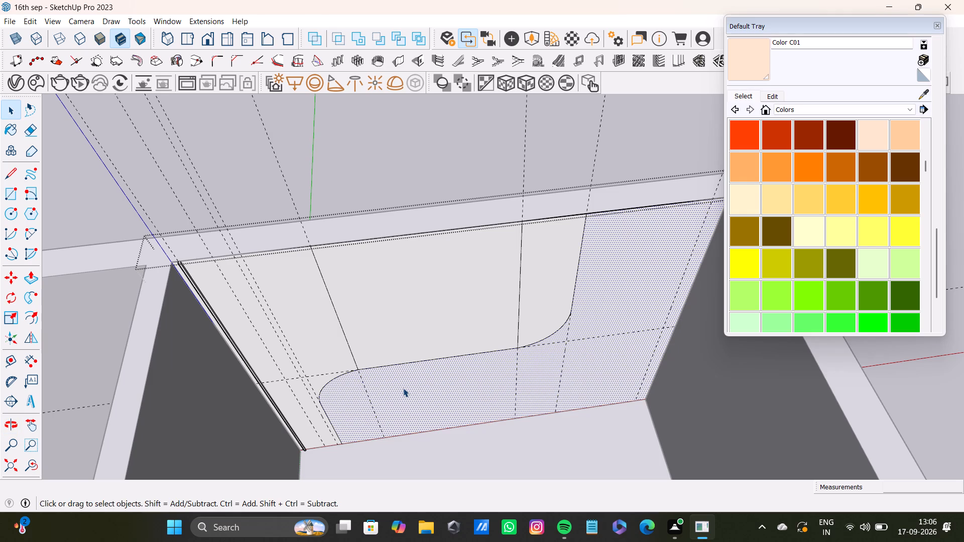
key("p")
left_click_drag(404, 388, 410, 392)
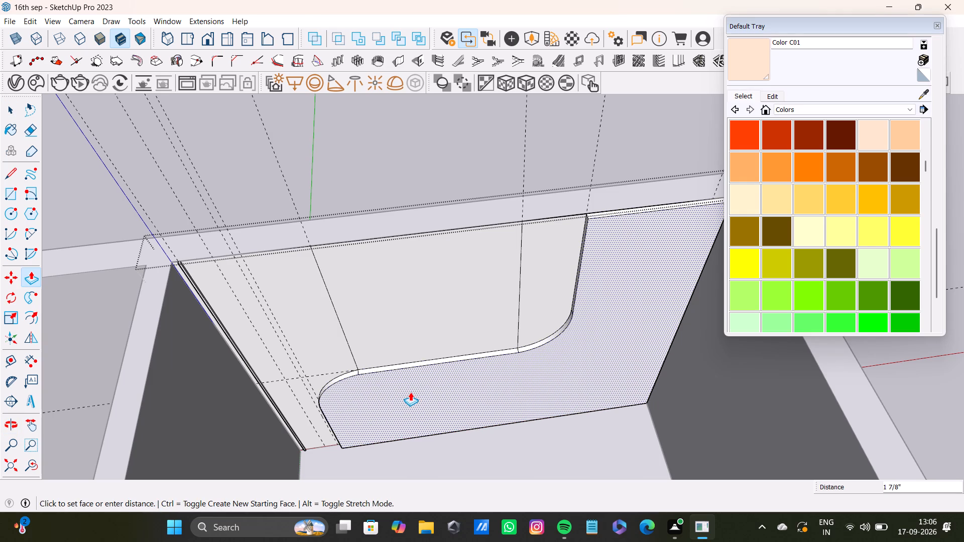
left_click_drag(410, 392, 410, 391)
key("space")
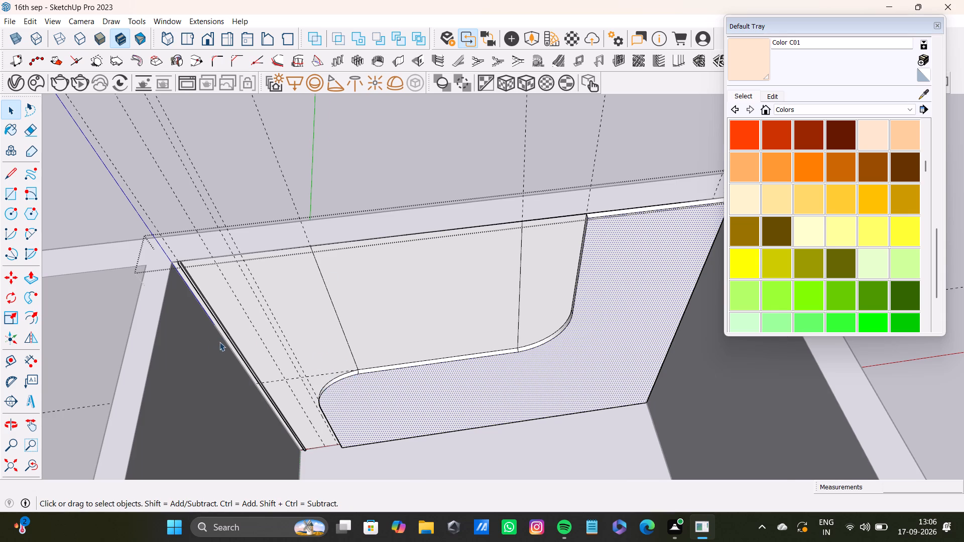
Select the raised panel's front face together with its thin side faces along the curved corners, straight runs and top edge.
scroll(220, 342, "up", 9)
middle_click_drag(296, 343, 227, 329)
scroll(296, 338, "down", 2)
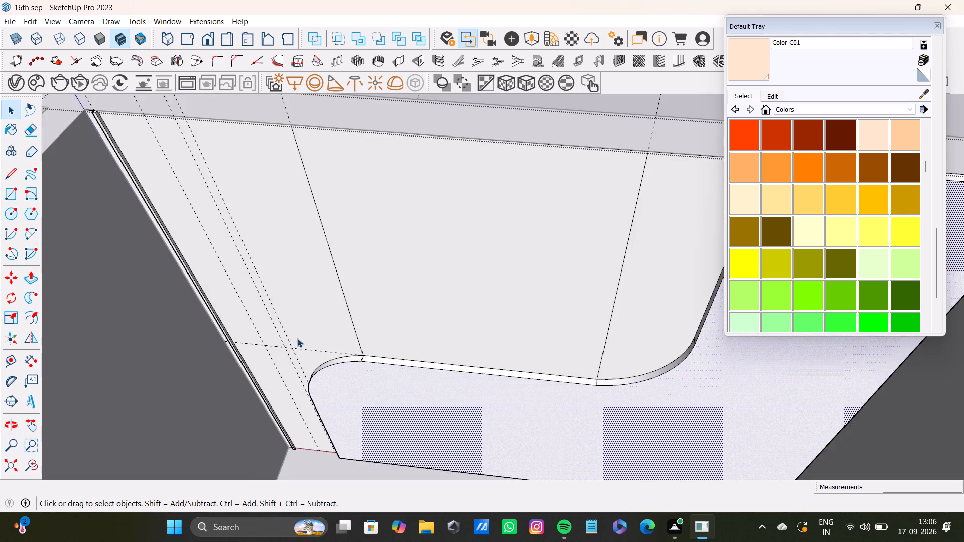
scroll(297, 338, "down", 6)
middle_click_drag(313, 337, 305, 349, "shift")
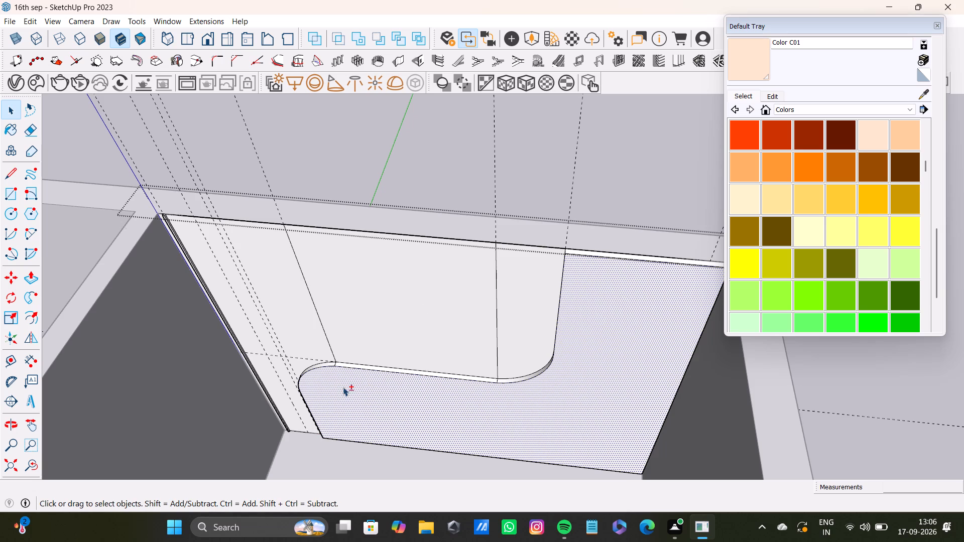
scroll(321, 374, "up", 8, "shift")
double_click(349, 350, "shift")
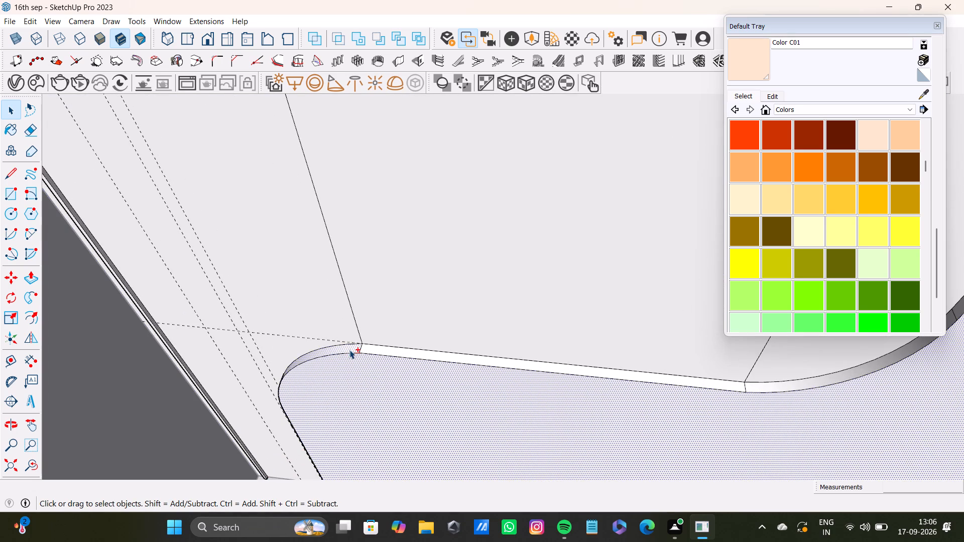
double_click(378, 351, "shift")
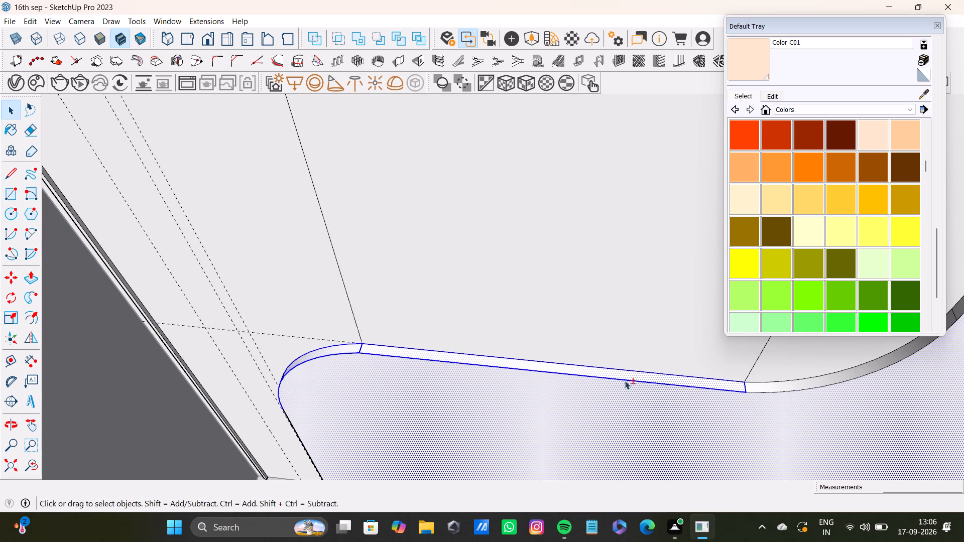
middle_click_drag(621, 372, 382, 403, "shift")
double_click(525, 417, "shift")
scroll(528, 396, "down", 4, "shift")
middle_click_drag(543, 345, 321, 339, "shift")
middle_click_drag(342, 337, 544, 279)
double_click(574, 264, "shift")
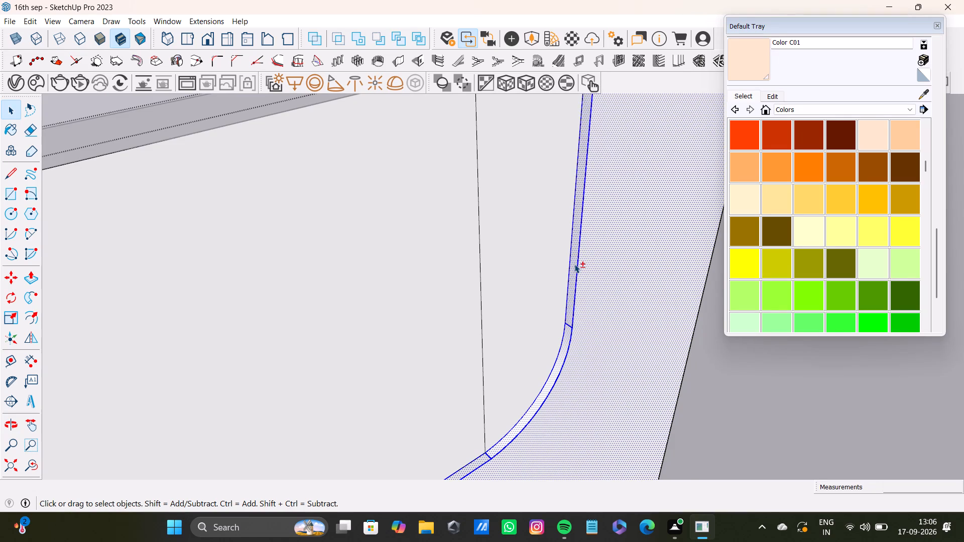
scroll(575, 260, "down", 4, "shift")
middle_click_drag(569, 238, 536, 369, "shift")
scroll(576, 261, "up", 10, "shift")
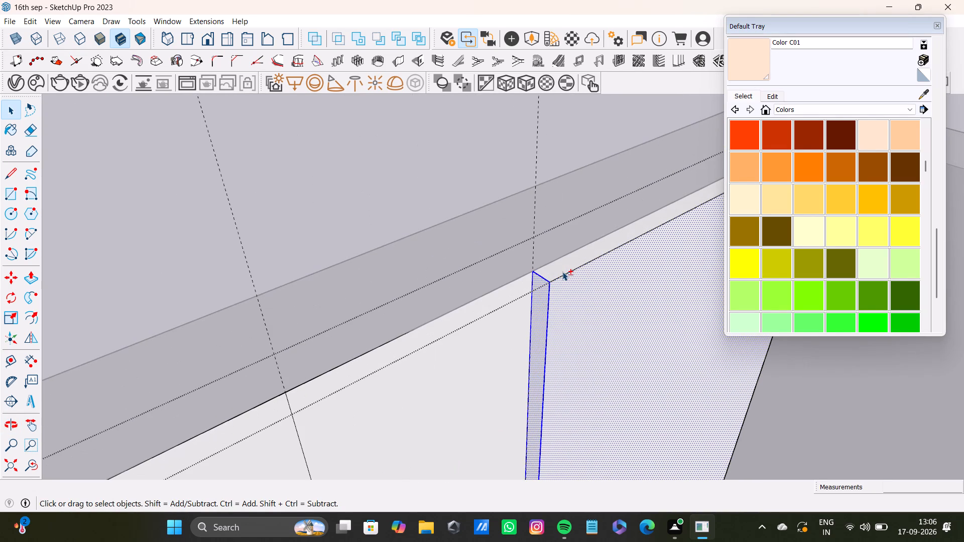
double_click(562, 269, "shift")
scroll(562, 276, "down", 10, "shift")
middle_click_drag(613, 293, 466, 363, "shift")
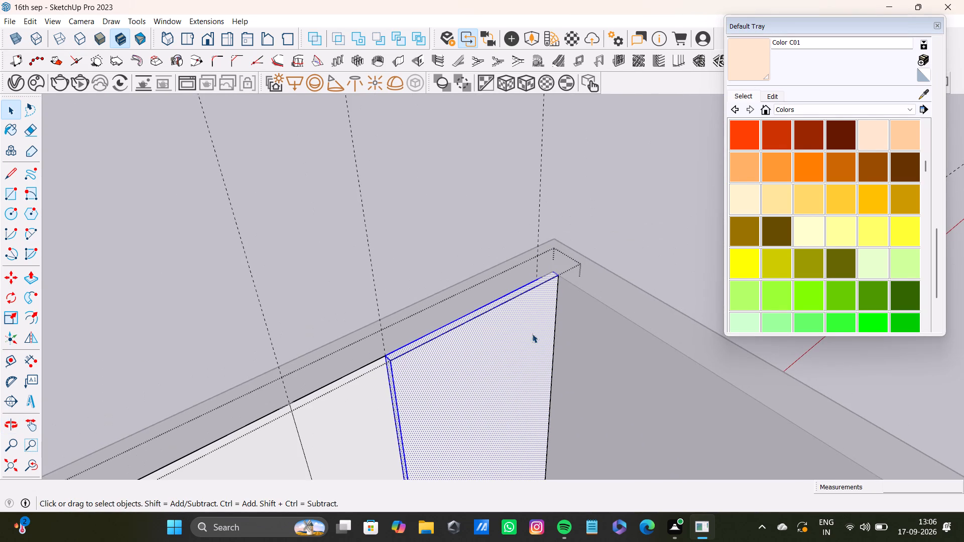
Extend the selection with the panel's edge at the room corner, its bottom edge and the short side face below the first curved corner.
left_click(551, 380, "shift")
scroll(489, 400, "down", 10, "shift")
middle_click_drag(468, 411, 422, 233, "shift")
scroll(423, 257, "down", 5, "shift")
scroll(408, 344, "up", 6, "shift")
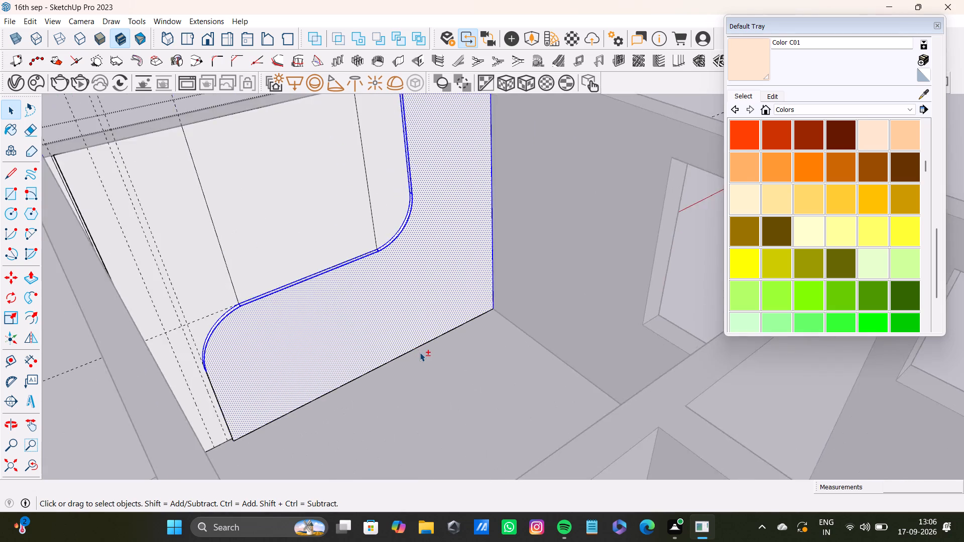
scroll(420, 352, "up", 8, "shift")
left_click(426, 340, "shift")
scroll(426, 340, "down", 8, "shift")
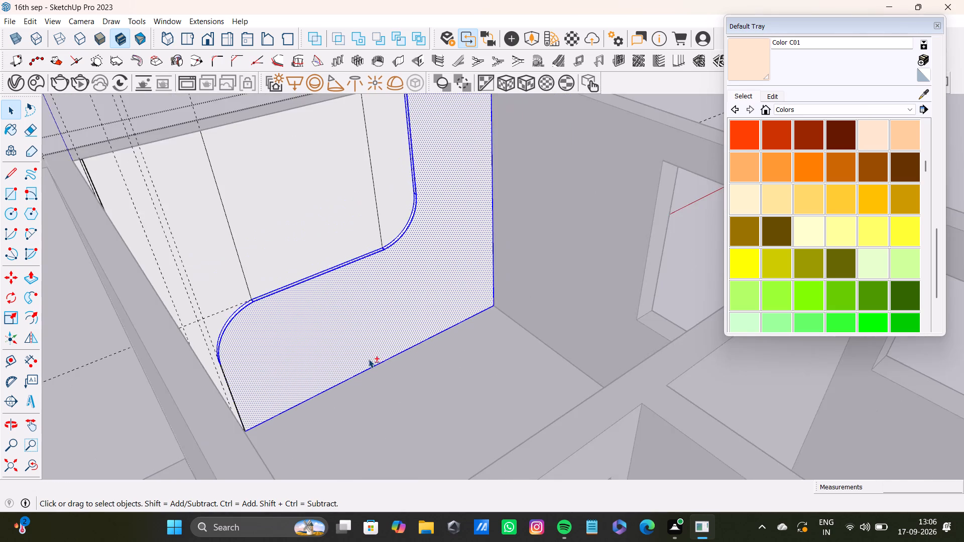
middle_click_drag(369, 359, 392, 349, "shift")
scroll(248, 379, "up", 12, "shift")
scroll(240, 390, "up", 10, "shift")
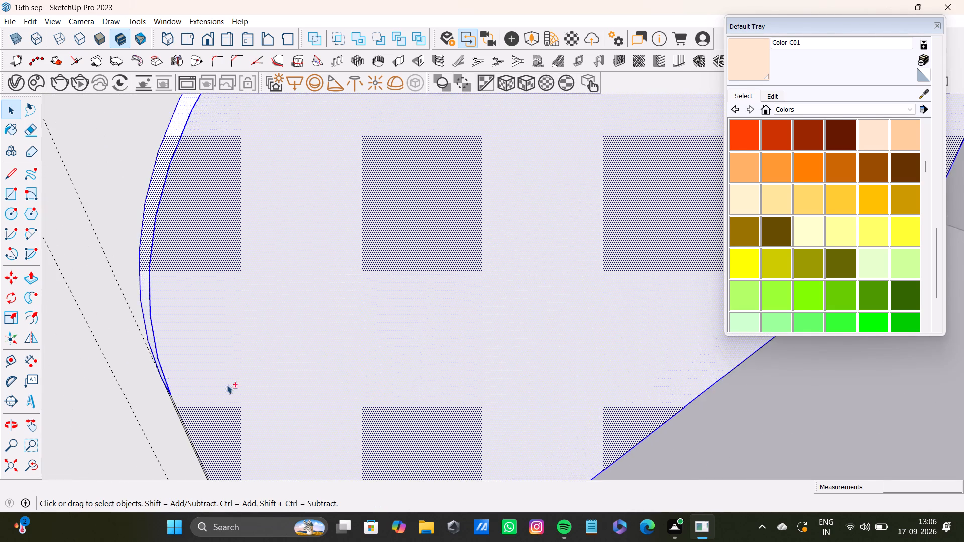
middle_click_drag(225, 386, 270, 302, "shift")
scroll(210, 329, "up", 9, "shift")
double_click(239, 330, "shift")
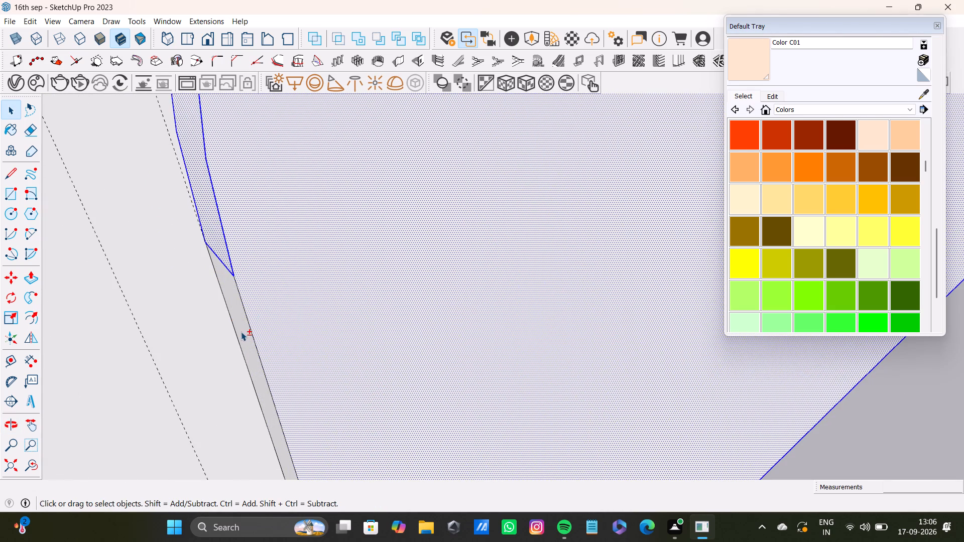
double_click(253, 352, "shift")
scroll(253, 352, "down", 19, "shift")
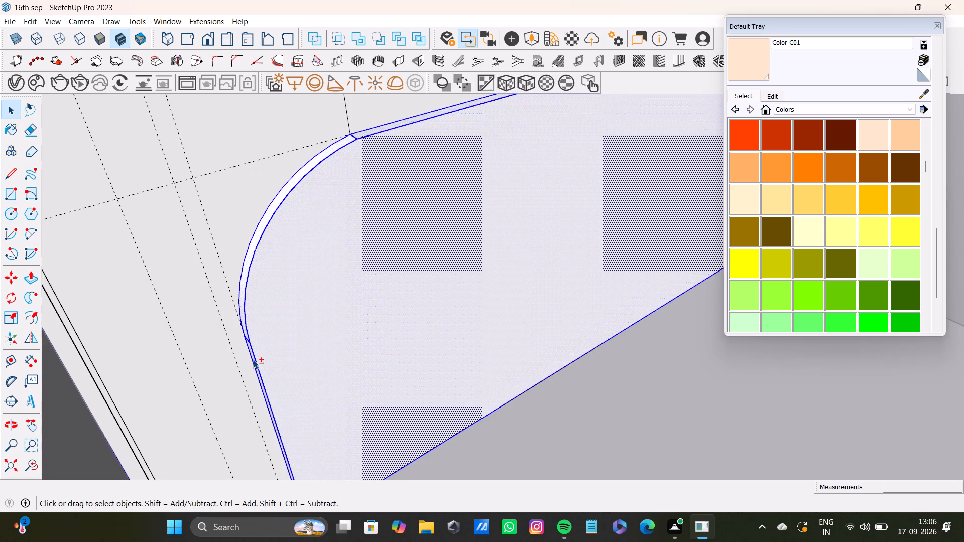
scroll(253, 360, "down", 2, "shift")
middle_click_drag(269, 369, 210, 422, "shift")
scroll(311, 317, "down", 9, "shift")
middle_click_drag(320, 337, 262, 401, "shift")
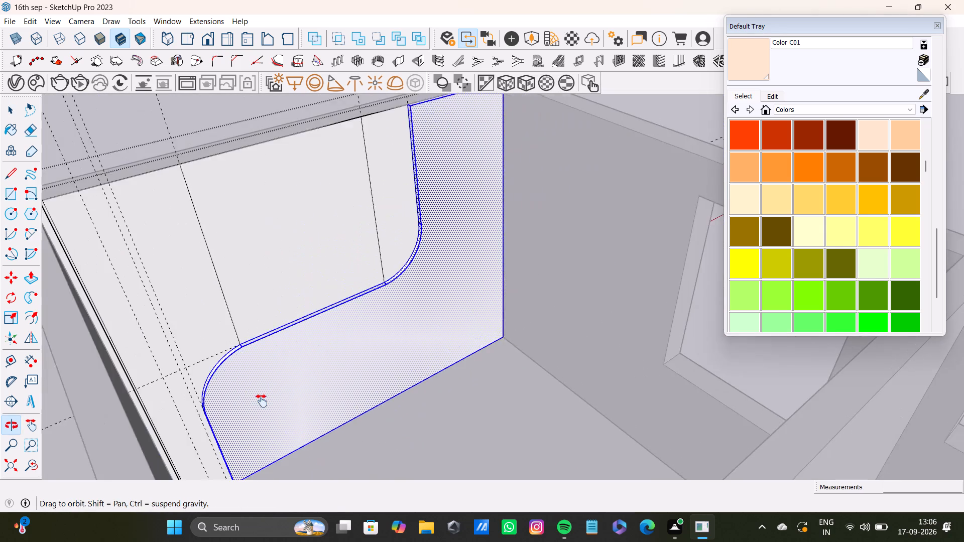
middle_click_drag(262, 401, 259, 403, "shift")
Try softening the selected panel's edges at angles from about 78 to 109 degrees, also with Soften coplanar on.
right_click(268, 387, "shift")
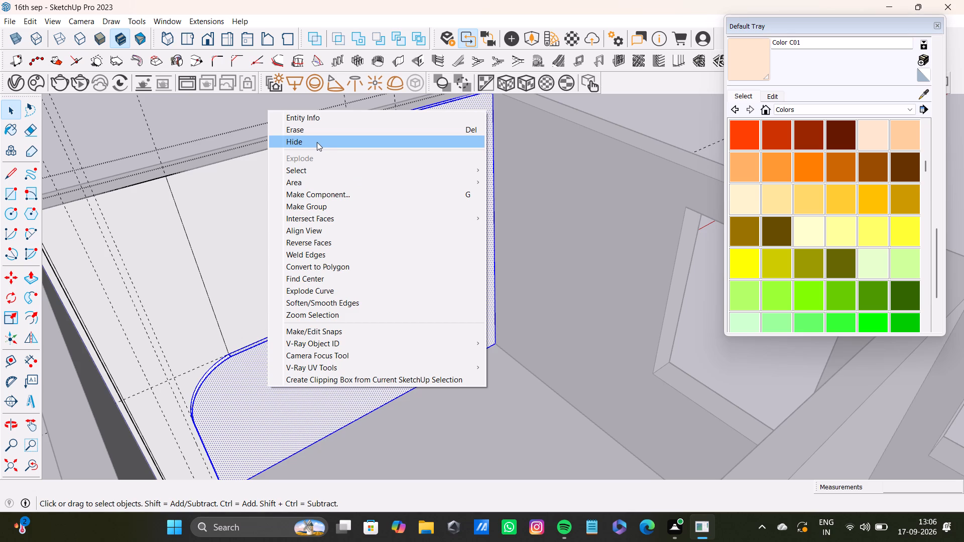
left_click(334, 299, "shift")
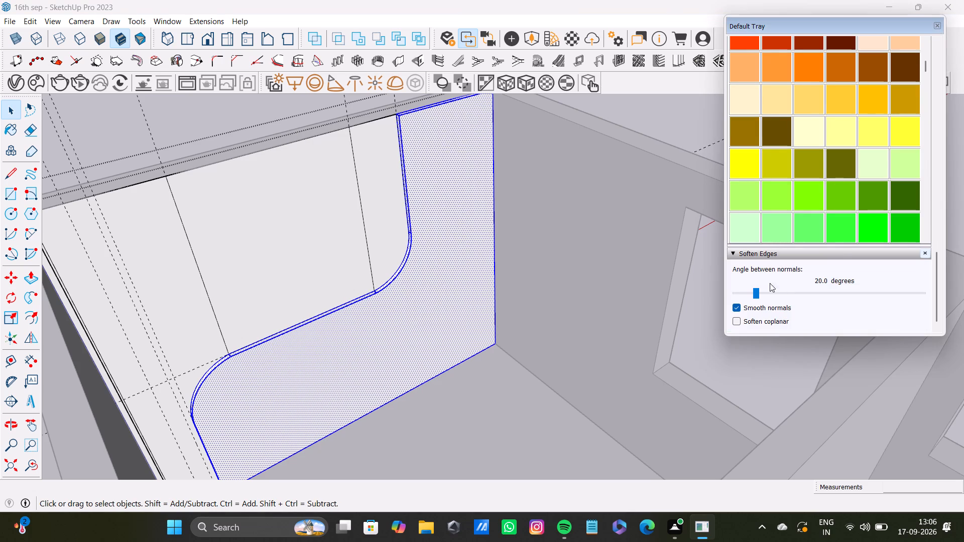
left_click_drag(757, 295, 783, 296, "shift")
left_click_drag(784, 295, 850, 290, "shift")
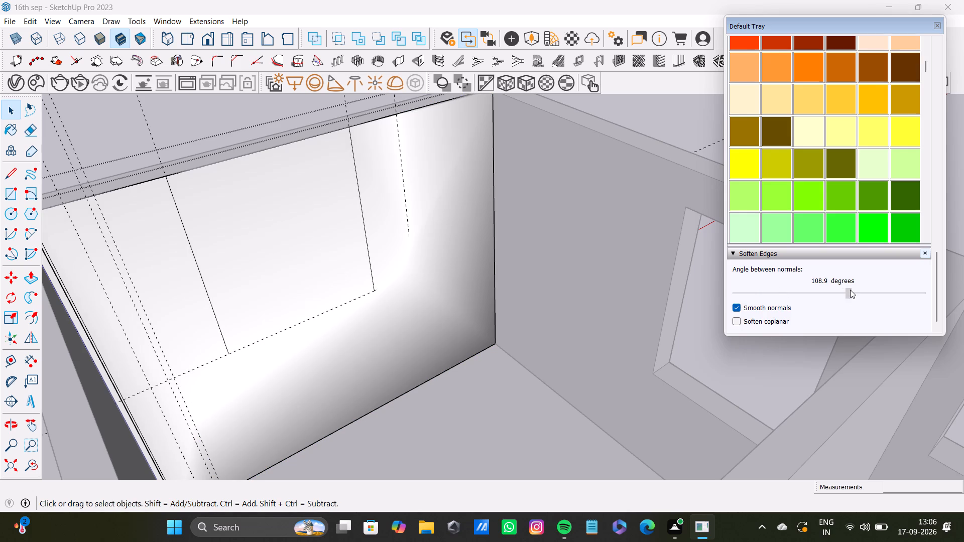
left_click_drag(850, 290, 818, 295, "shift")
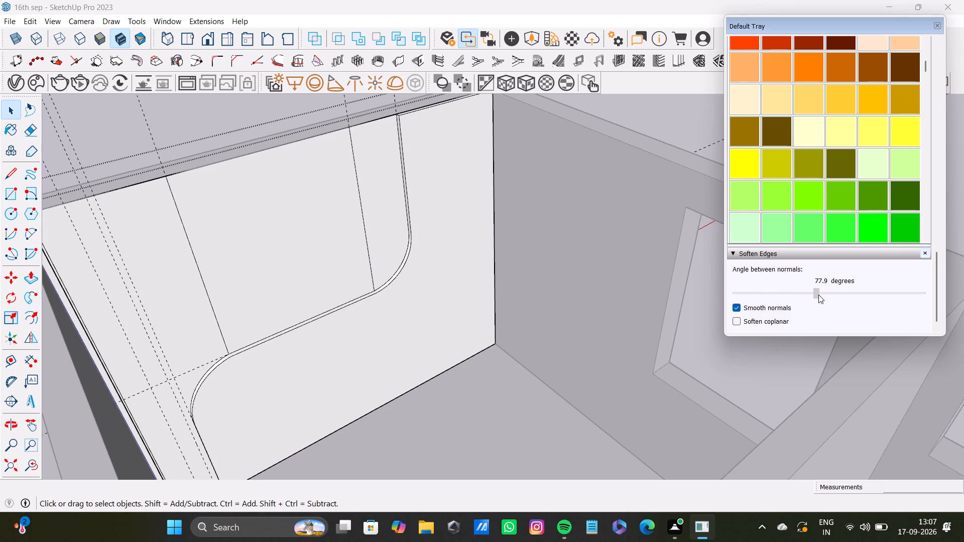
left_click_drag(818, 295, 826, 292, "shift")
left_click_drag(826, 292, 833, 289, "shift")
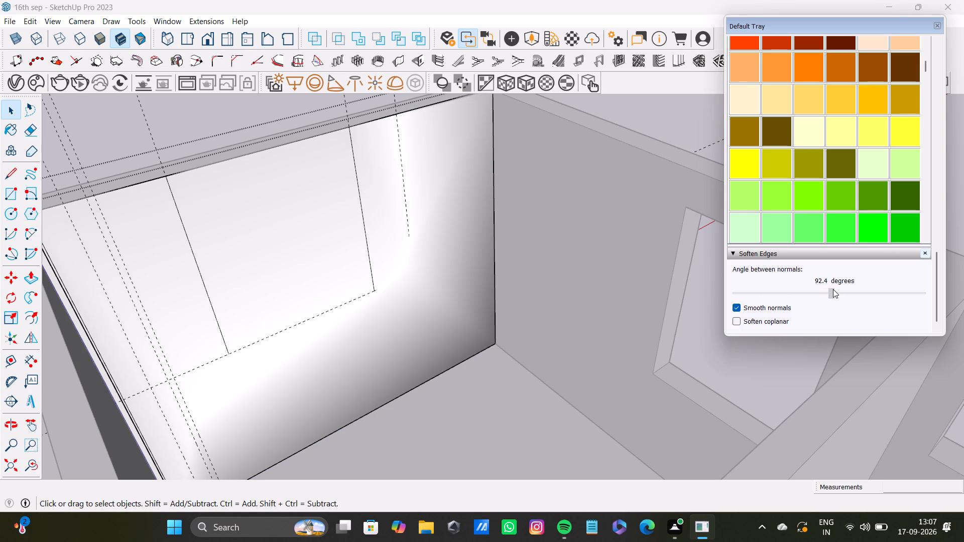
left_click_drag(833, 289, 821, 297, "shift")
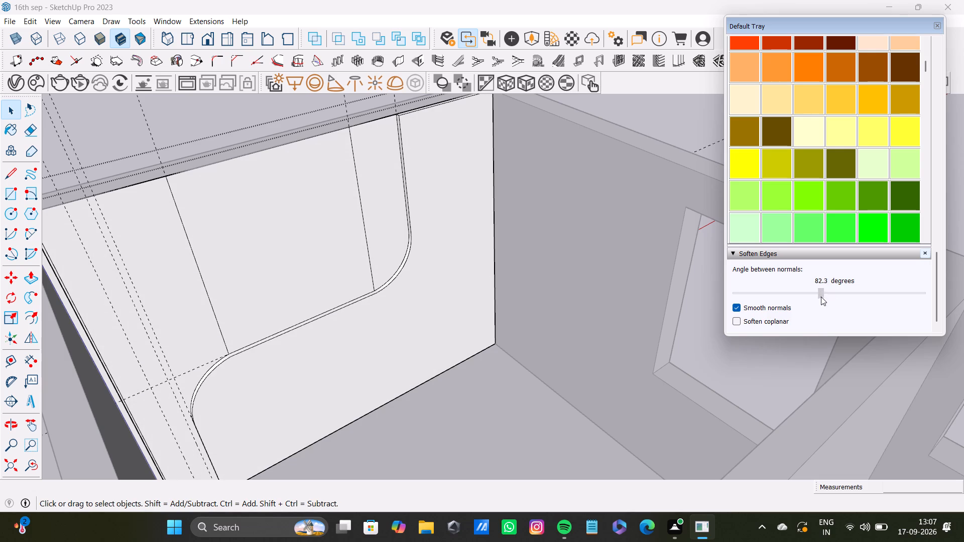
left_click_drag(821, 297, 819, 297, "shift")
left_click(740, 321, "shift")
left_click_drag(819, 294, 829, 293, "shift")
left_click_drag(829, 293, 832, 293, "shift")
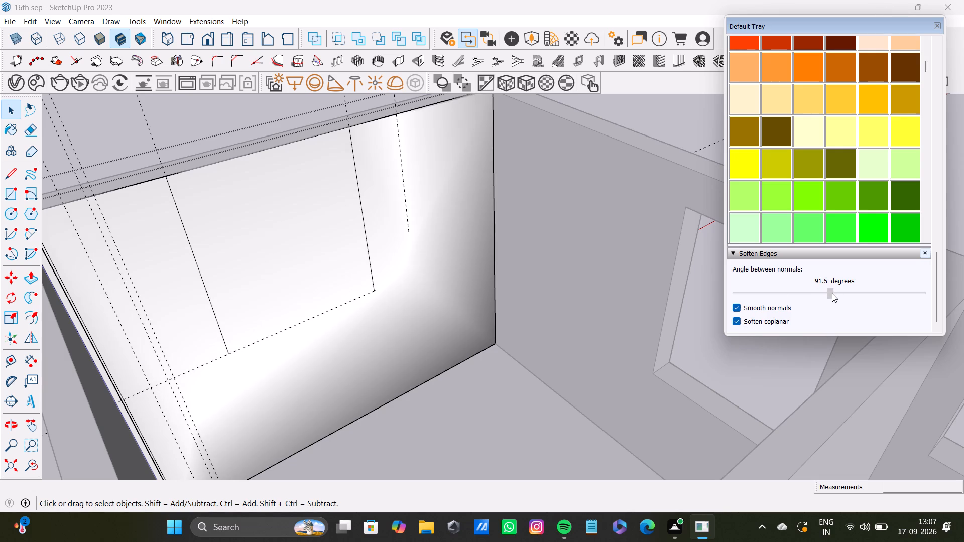
Set the panel's softening angle to 20.8 degrees and turn off Smooth normals and Soften coplanar.
left_click_drag(832, 293, 759, 297, "shift")
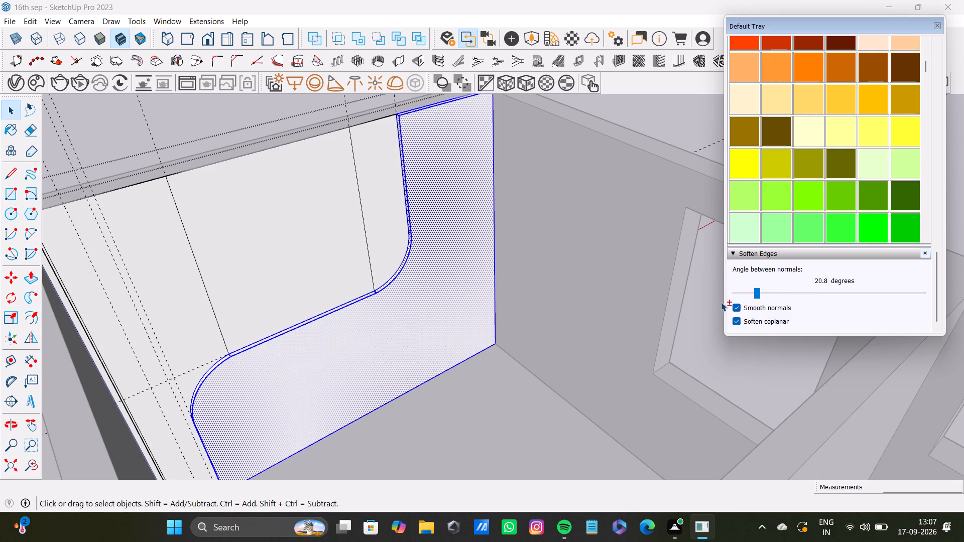
left_click(743, 310, "shift")
left_click(738, 323, "shift")
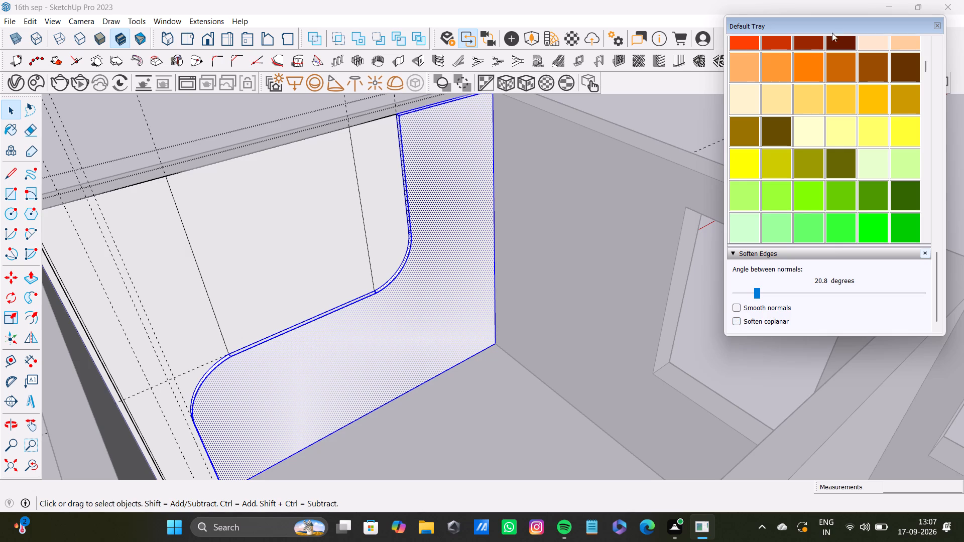
Move the Default Tray away from the end wall's working area.
left_click_drag(853, 22, 906, 345, "shift")
key("m")
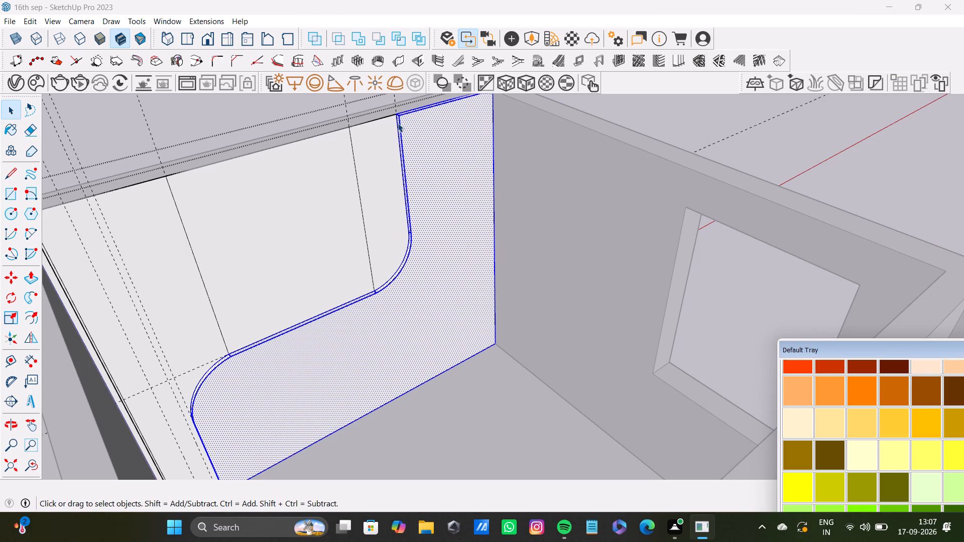
key("m")
key("m")
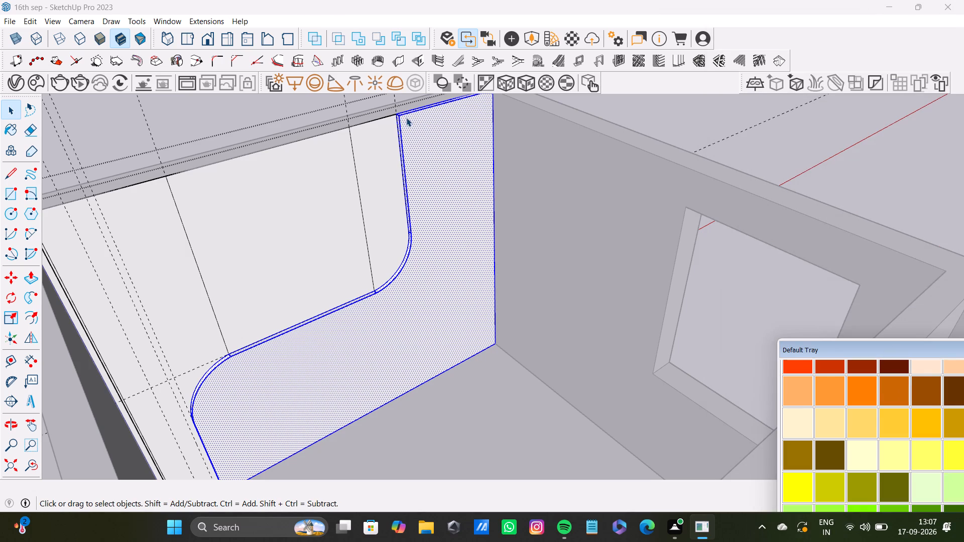
Select the raised panel's front face together with its narrow curved side face and its top face, including their edges.
left_click(406, 117)
double_click(408, 131)
scroll(400, 177, "up", 9, "shift")
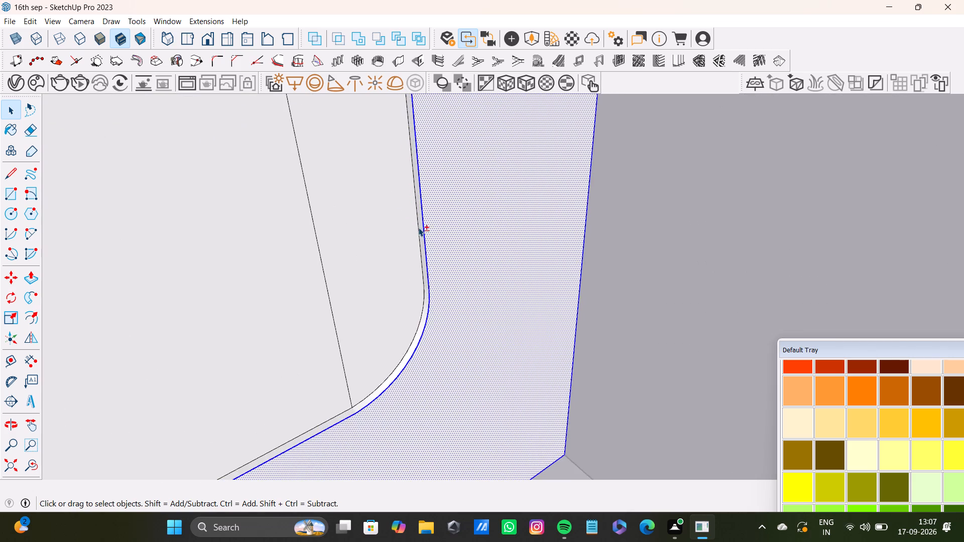
scroll(418, 227, "up", 2, "shift")
double_click(423, 231, "shift")
scroll(465, 261, "down", 13, "shift")
middle_click_drag(449, 313, 446, 270, "shift")
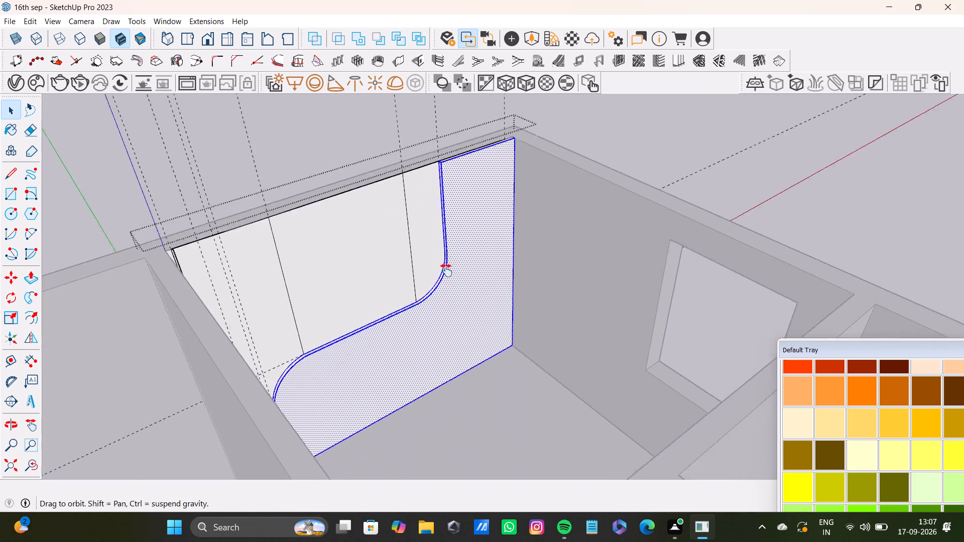
middle_click_drag(446, 270, 404, 362, "shift")
scroll(402, 265, "up", 19, "shift")
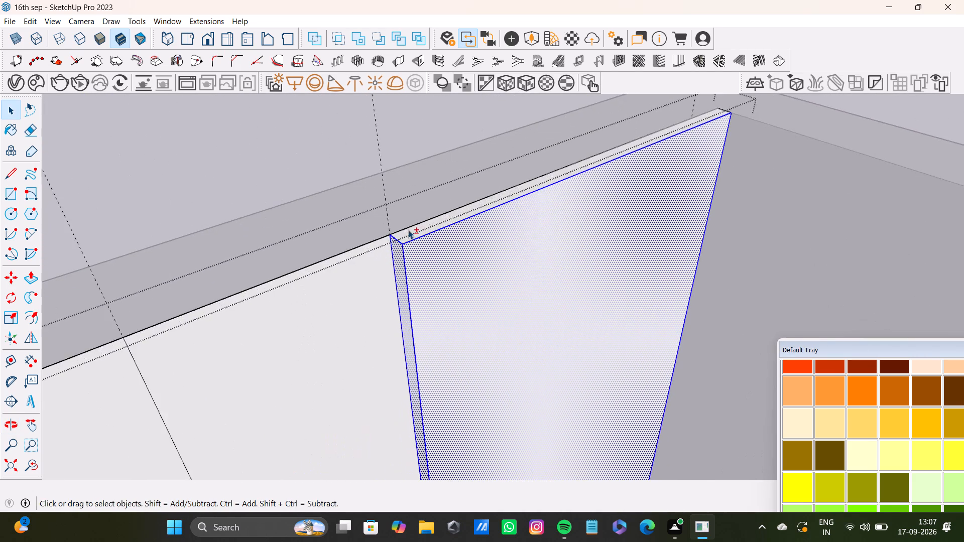
scroll(408, 230, "up", 2, "shift")
double_click(422, 231, "shift")
scroll(433, 269, "down", 10, "shift")
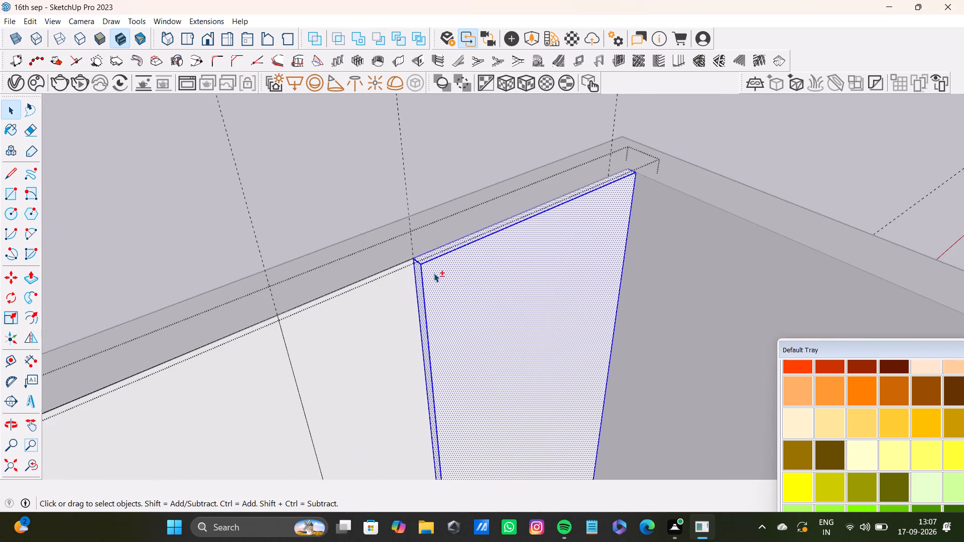
scroll(434, 273, "down", 4, "shift")
Examine the selected panel along its curved edge down to its lower end at the floor.
middle_click_drag(440, 281, 405, 102, "shift")
scroll(404, 209, "down", 7, "shift")
middle_click_drag(419, 287, 414, 318, "shift")
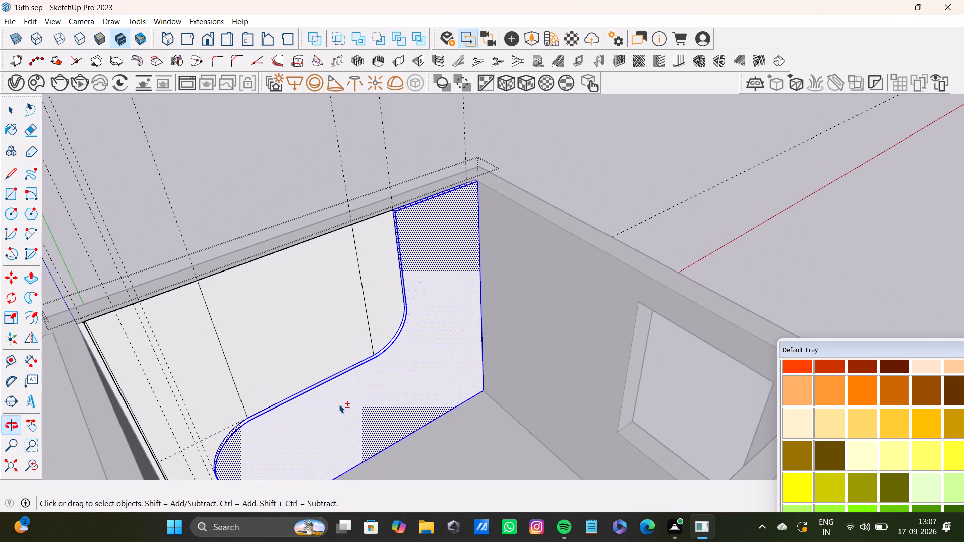
scroll(338, 404, "up", 2, "shift")
middle_click_drag(338, 404, 363, 145, "shift")
middle_click_drag(439, 174, 252, 517, "shift")
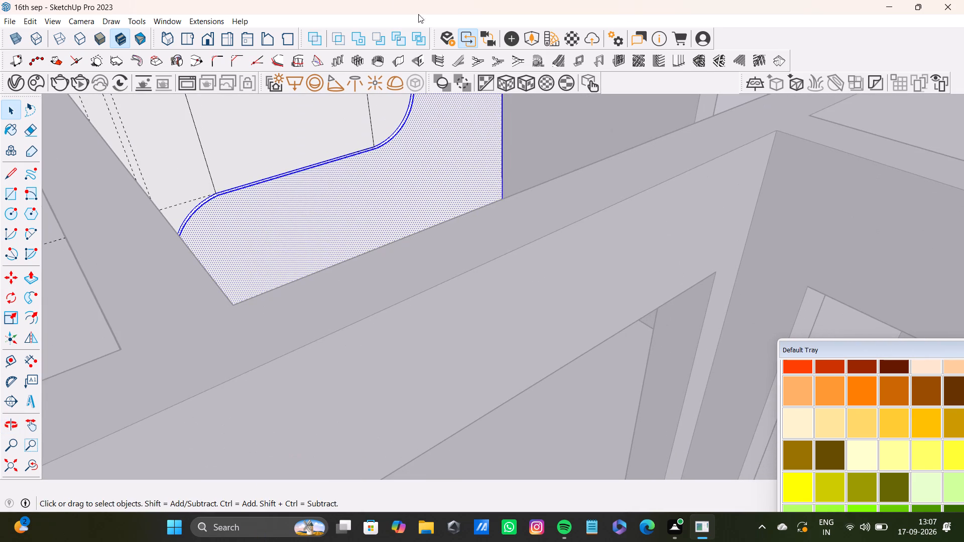
middle_click_drag(334, 186, 299, 277, "shift")
scroll(275, 306, "up", 5)
middle_click_drag(188, 333, 322, 216)
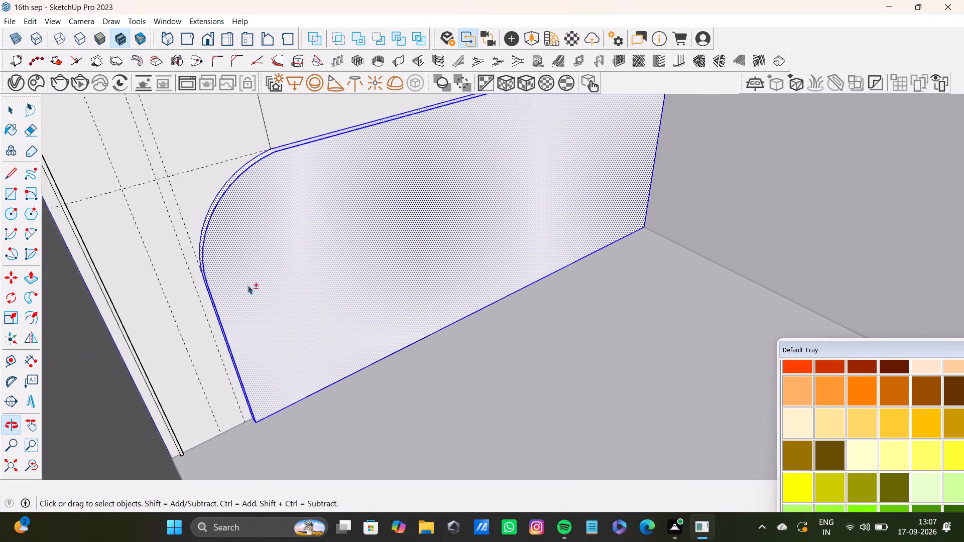
scroll(230, 296, "up", 12, "shift")
middle_click_drag(194, 298, 275, 260, "shift")
scroll(293, 248, "up", 4, "shift")
scroll(294, 247, "down", 6, "shift")
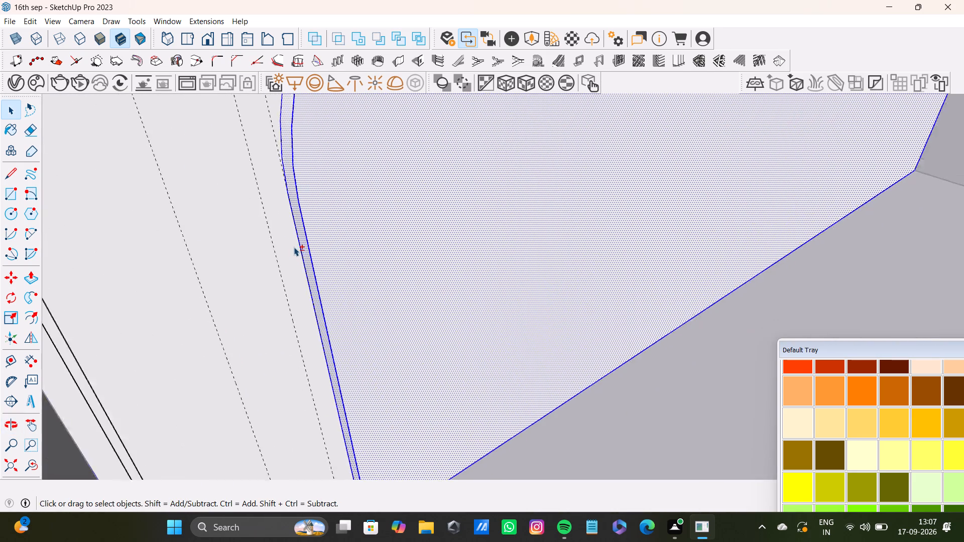
scroll(294, 247, "down", 7, "shift")
middle_click_drag(383, 245, 263, 380, "shift")
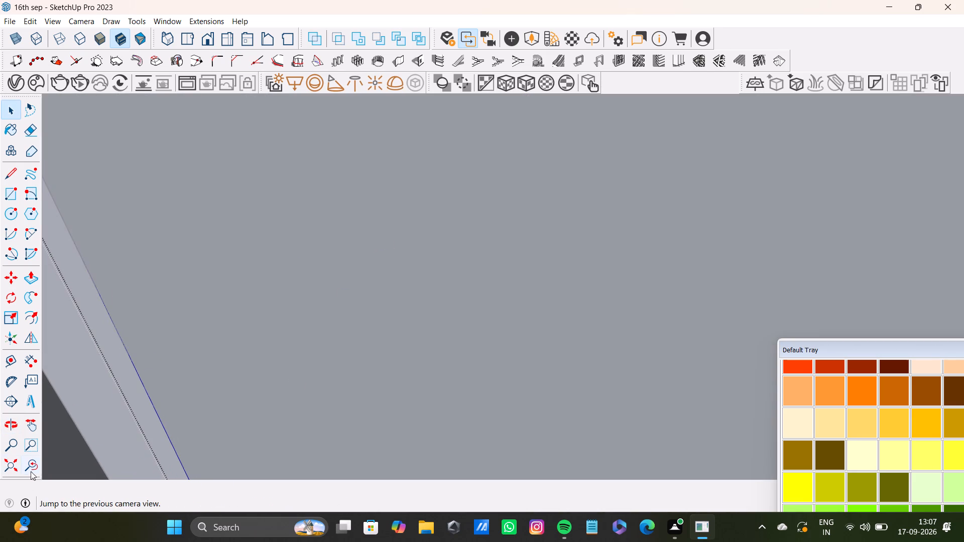
left_click(36, 469, "shift")
left_click(16, 463, "shift")
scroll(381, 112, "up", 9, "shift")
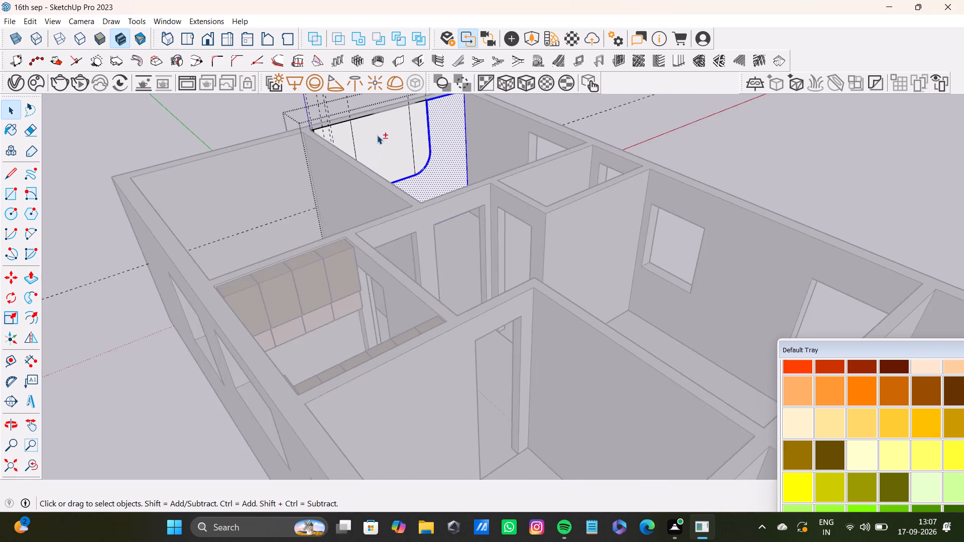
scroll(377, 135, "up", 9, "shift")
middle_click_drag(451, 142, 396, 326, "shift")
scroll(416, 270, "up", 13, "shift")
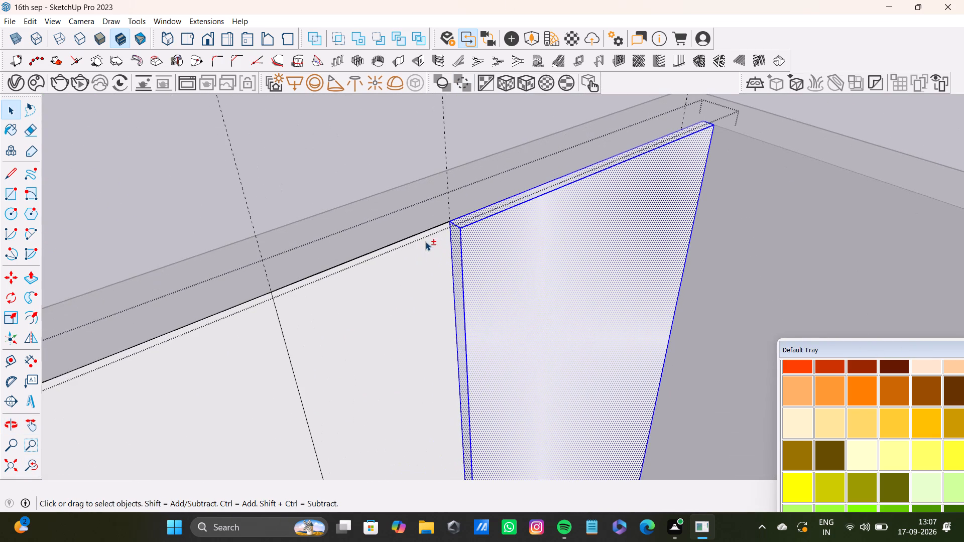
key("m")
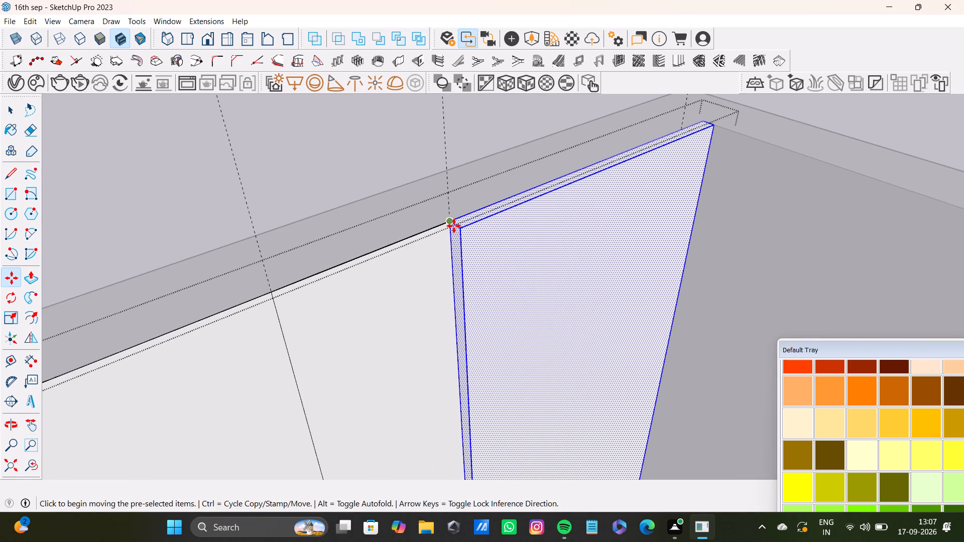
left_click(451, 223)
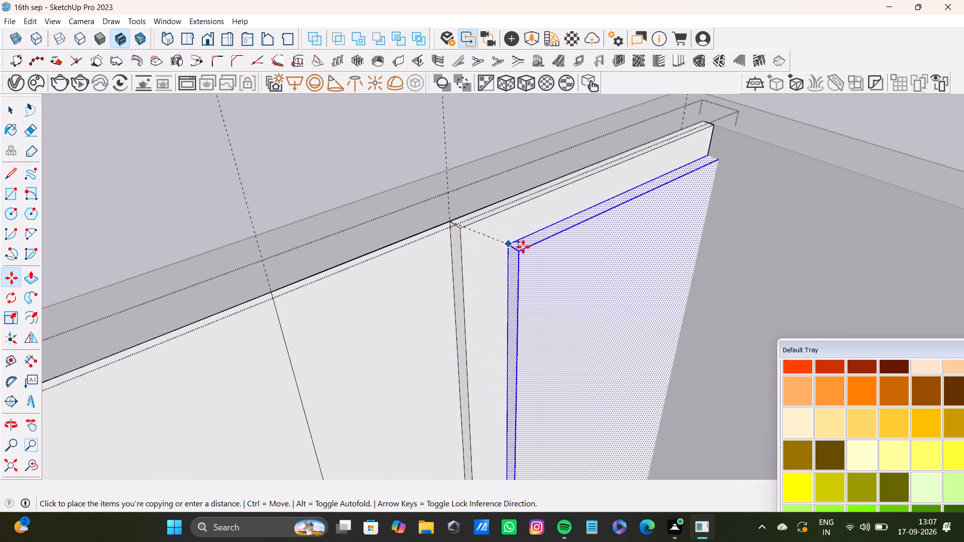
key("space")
Make the selected panel faces and edges into a group and clear the selection.
scroll(442, 228, "up", 2)
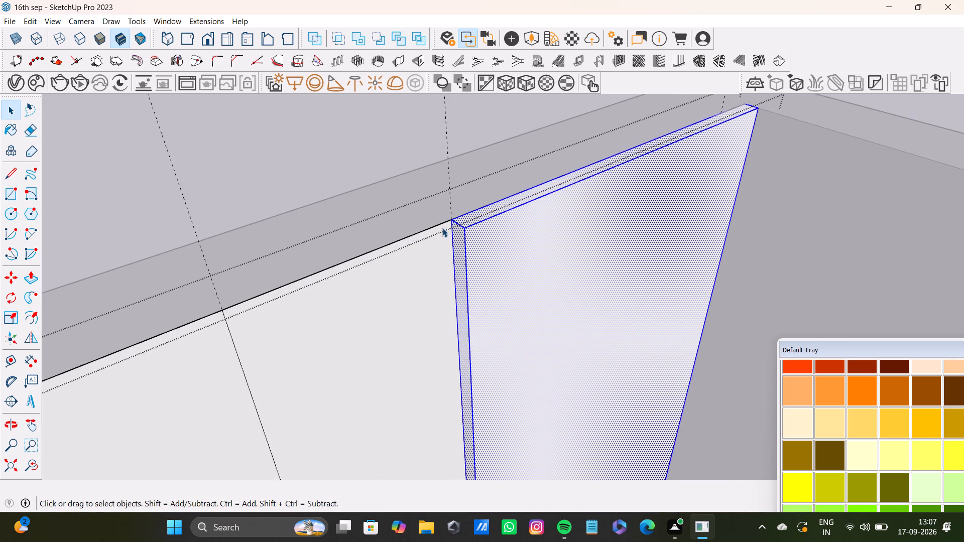
right_click(517, 243)
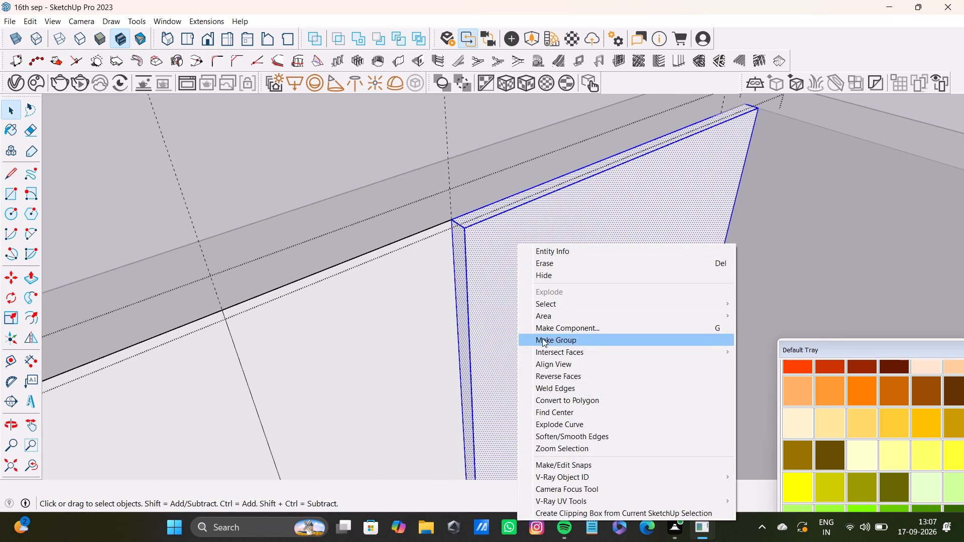
left_click(542, 339)
left_click(300, 147)
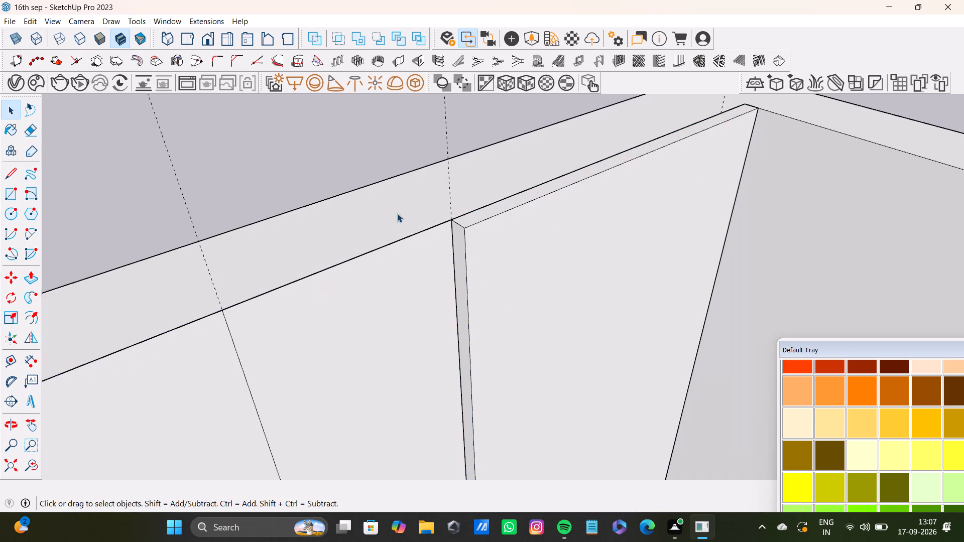
Inside the panel's group, select the front face, narrow side face, top face and curved edge face.
double_click(495, 261)
double_click(481, 234)
double_click(469, 219)
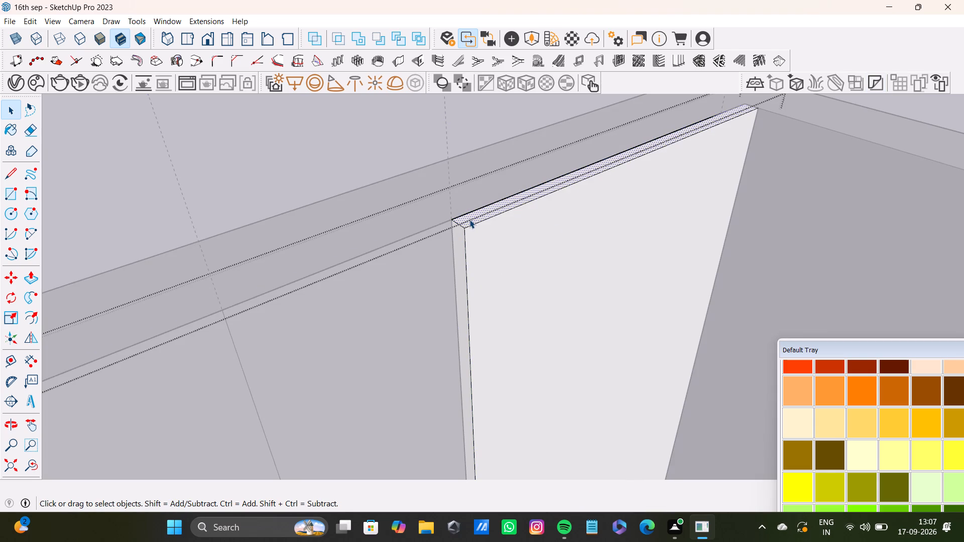
double_click(481, 232)
double_click(460, 240, "shift")
double_click(469, 222, "shift")
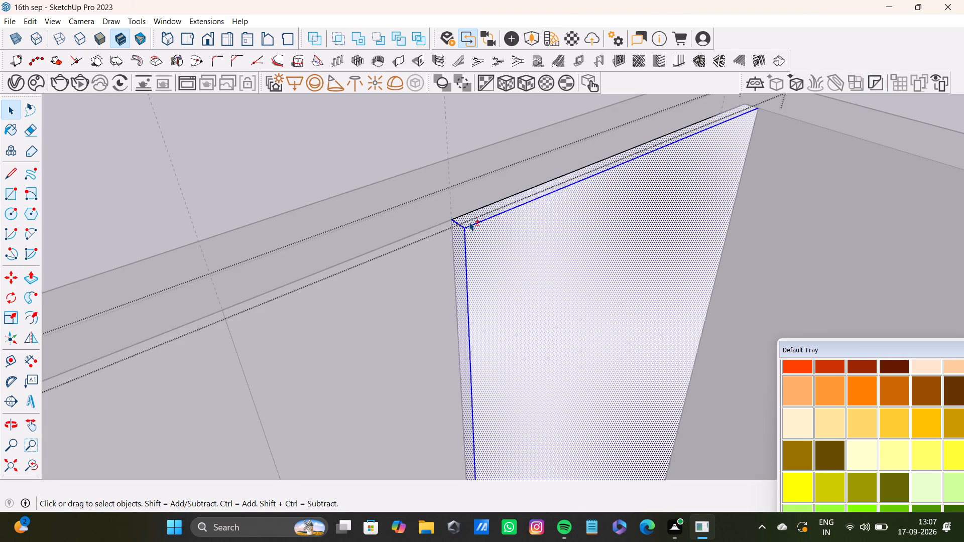
scroll(492, 297, "down", 6, "shift")
middle_click_drag(497, 317, 476, 131, "shift")
left_click(453, 361, "shift")
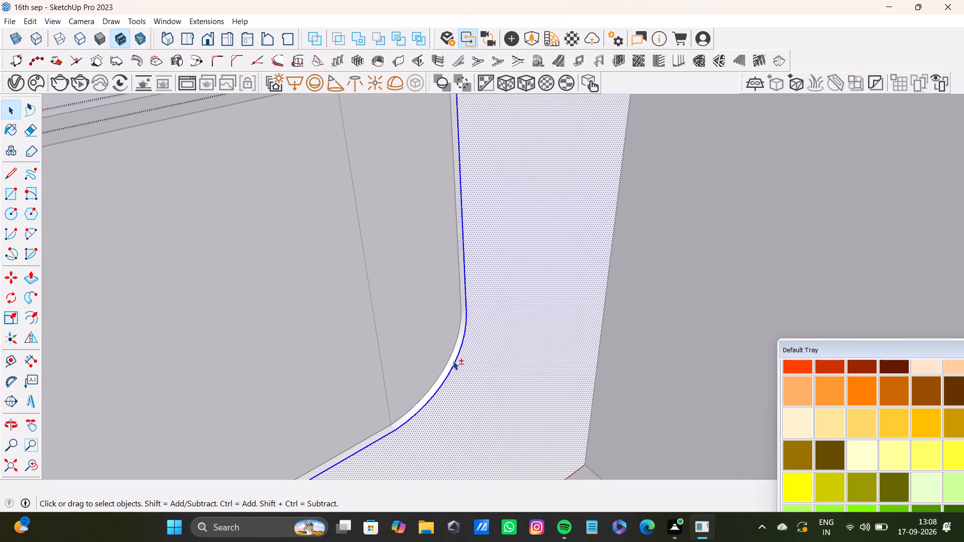
double_click(453, 361, "shift")
scroll(453, 361, "down", 9, "shift")
middle_click_drag(455, 372, 459, 281, "shift")
scroll(162, 433, "up", 3, "shift")
Move the selected panel geometry from its top corner away from the end wall into the room, and leave the panel's group.
key("m")
scroll(440, 294, "down", 4)
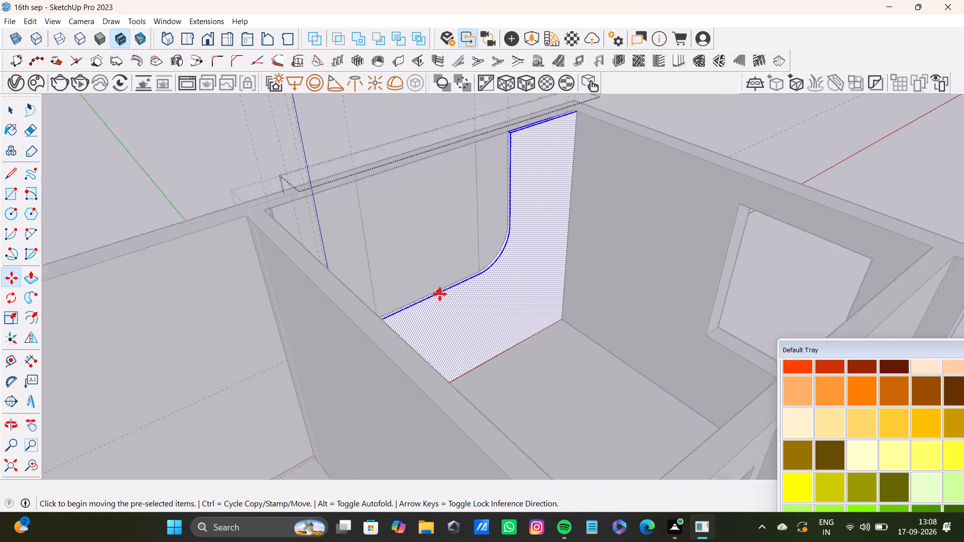
middle_click_drag(444, 274, 440, 389)
scroll(497, 254, "up", 16)
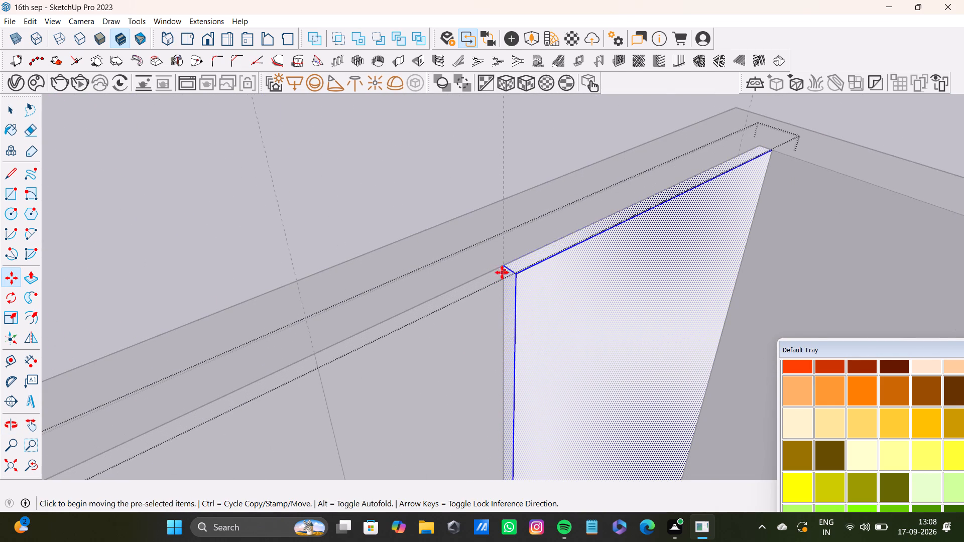
left_click(502, 271)
scroll(590, 347, "down", 8)
middle_click_drag(565, 354, 491, 195, "shift")
scroll(484, 241, "down", 3)
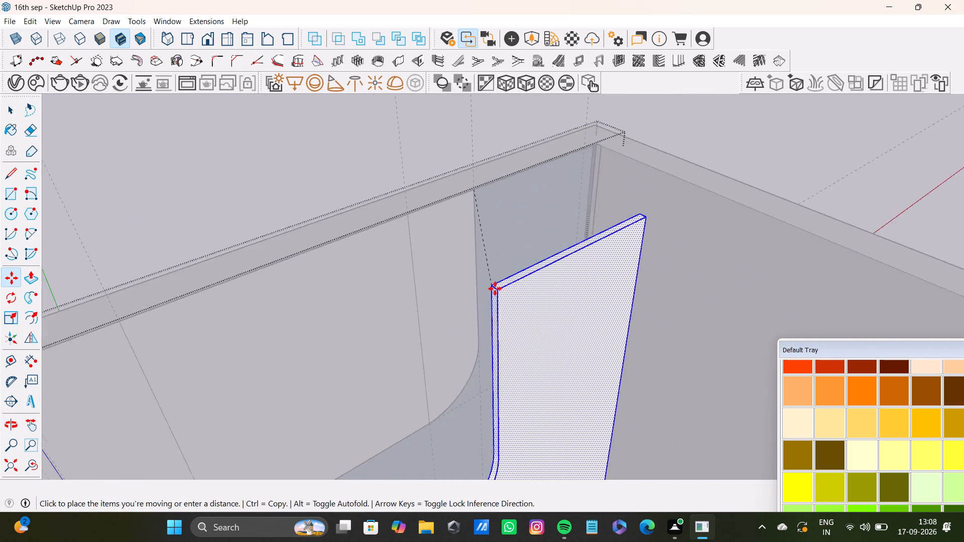
scroll(495, 289, "down", 5)
middle_click_drag(499, 283, 458, 167, "shift")
left_click(517, 198)
key("space")
scroll(489, 244, "down", 5)
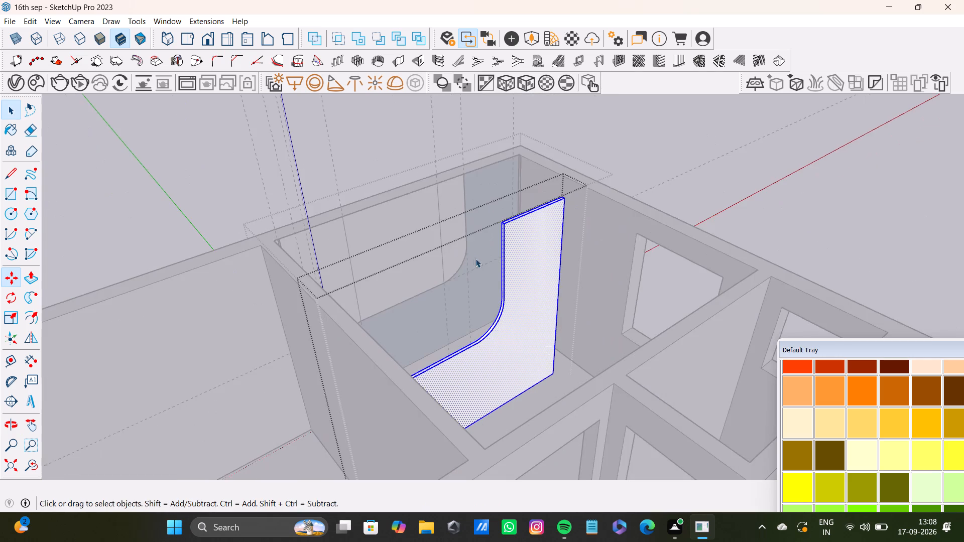
middle_click_drag(489, 251, 414, 329)
scroll(380, 266, "up", 4)
scroll(440, 252, "down", 9)
left_click(658, 172)
Select the top, front and both side faces of the thin vertical strip at the end wall's other corner, with their edges.
scroll(394, 257, "up", 8)
middle_click_drag(410, 255, 404, 258)
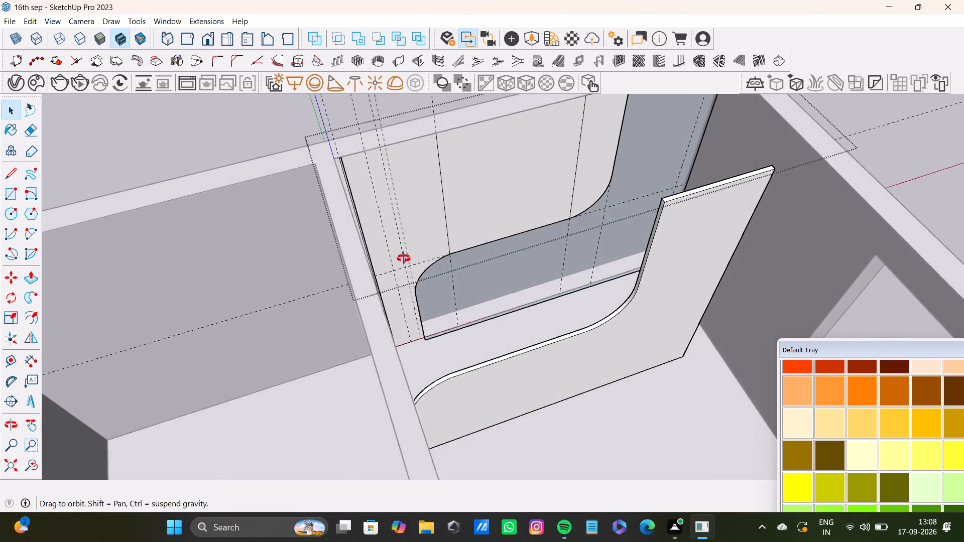
middle_click_drag(404, 258, 298, 279)
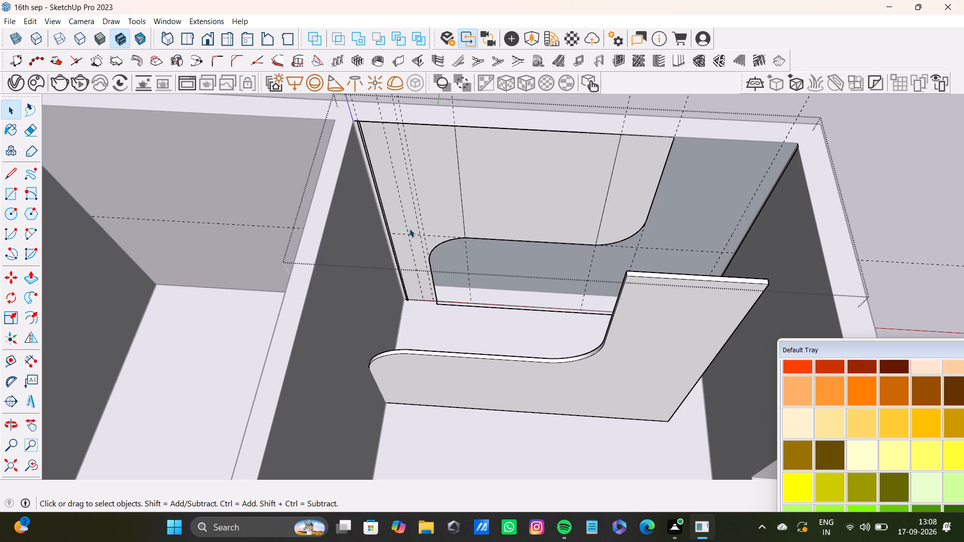
scroll(383, 158, "up", 6)
middle_click_drag(377, 150, 373, 191, "shift")
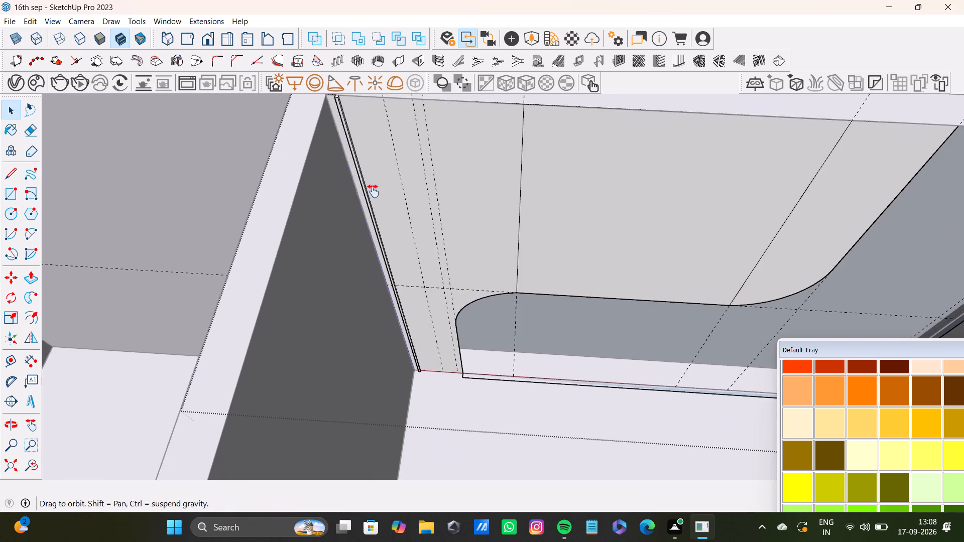
middle_click_drag(373, 191, 360, 321, "shift")
scroll(336, 322, "up", 15)
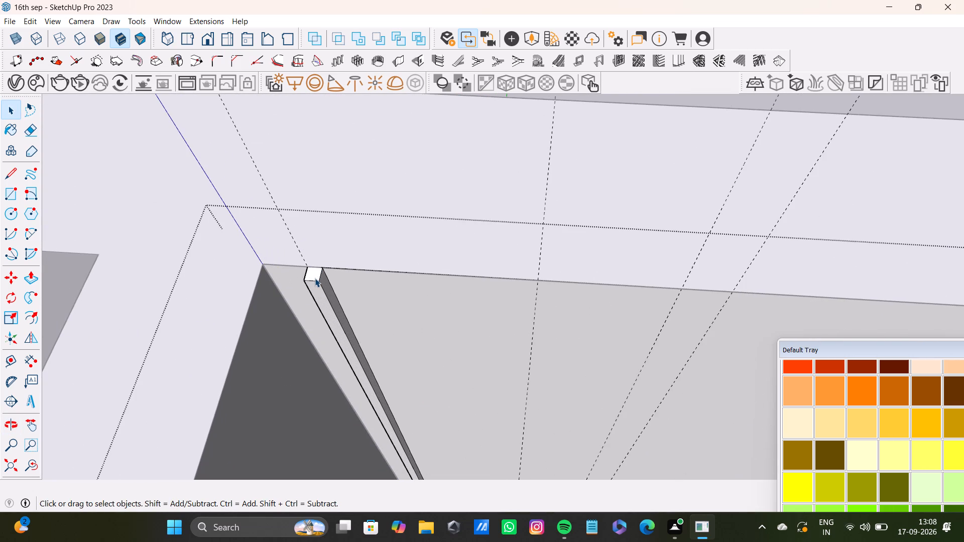
double_click(314, 278)
double_click(318, 294, "shift")
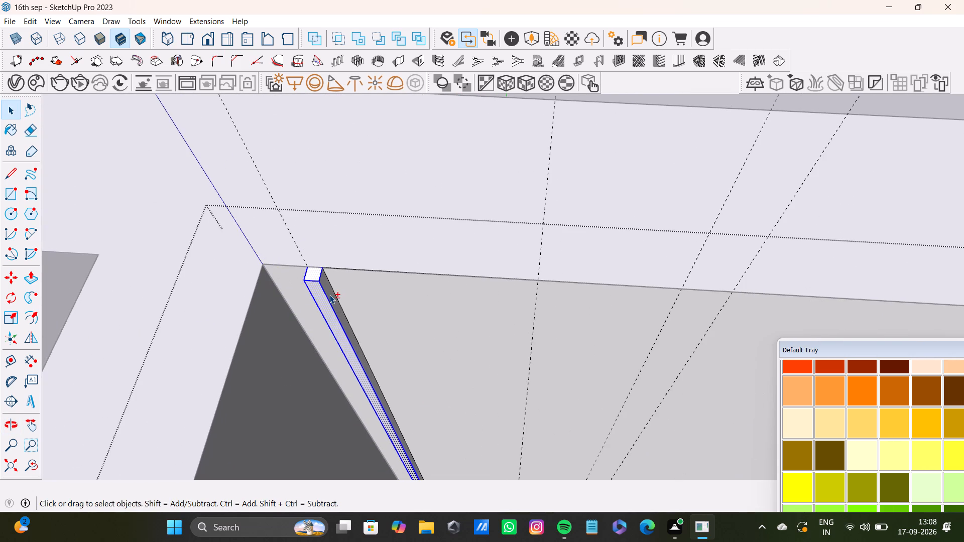
double_click(329, 295, "shift")
scroll(332, 315, "down", 3)
middle_click_drag(332, 316, 501, 257)
scroll(383, 364, "up", 4)
middle_click_drag(370, 377, 404, 270, "shift")
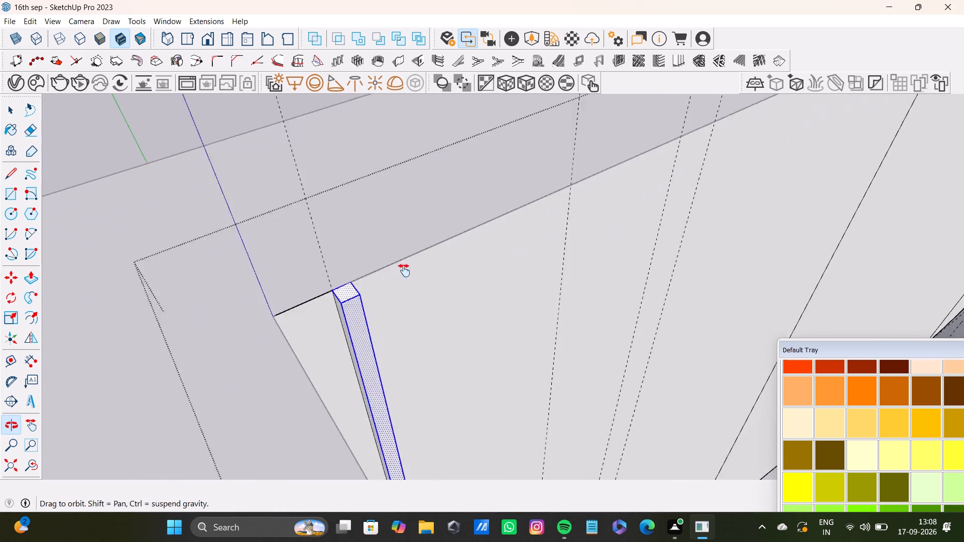
middle_click_drag(404, 270, 412, 249, "shift")
scroll(334, 327, "up", 4, "shift")
double_click(374, 279, "shift")
Examine the selected vertical strip along its full height down to its lower end at the floor.
scroll(403, 313, "down", 5, "shift")
middle_click_drag(447, 364, 389, 267, "shift")
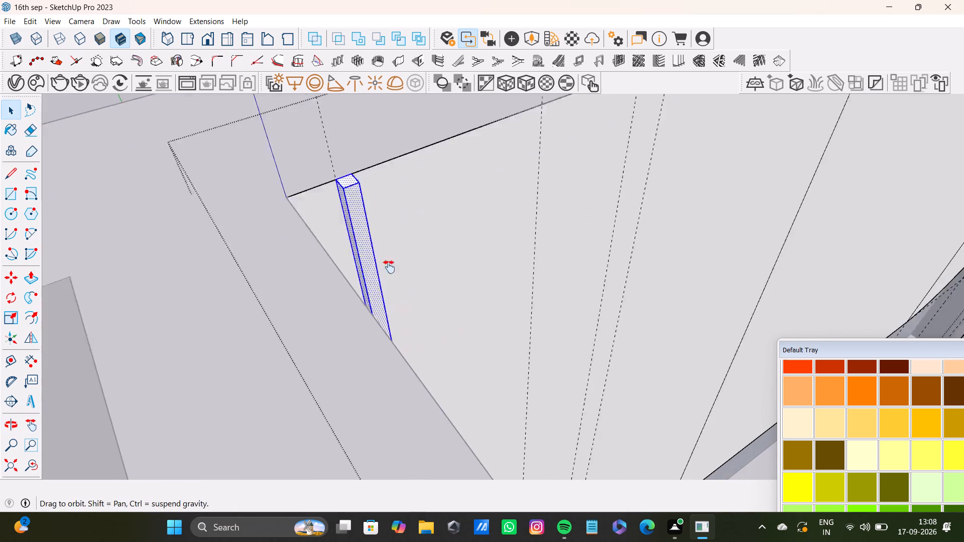
middle_click_drag(389, 267, 280, 278, "shift")
middle_click_drag(396, 414, 155, 233)
scroll(279, 390, "up", 3, "shift")
middle_click_drag(253, 383, 251, 282, "shift")
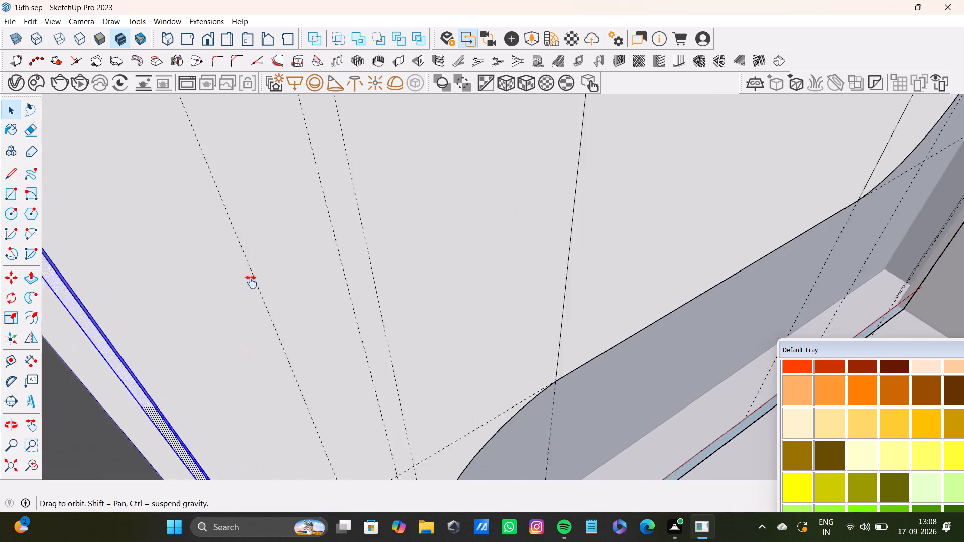
middle_click_drag(251, 282, 258, 78, "shift")
scroll(216, 359, "up", 11, "shift")
middle_click_drag(253, 339, 272, 326)
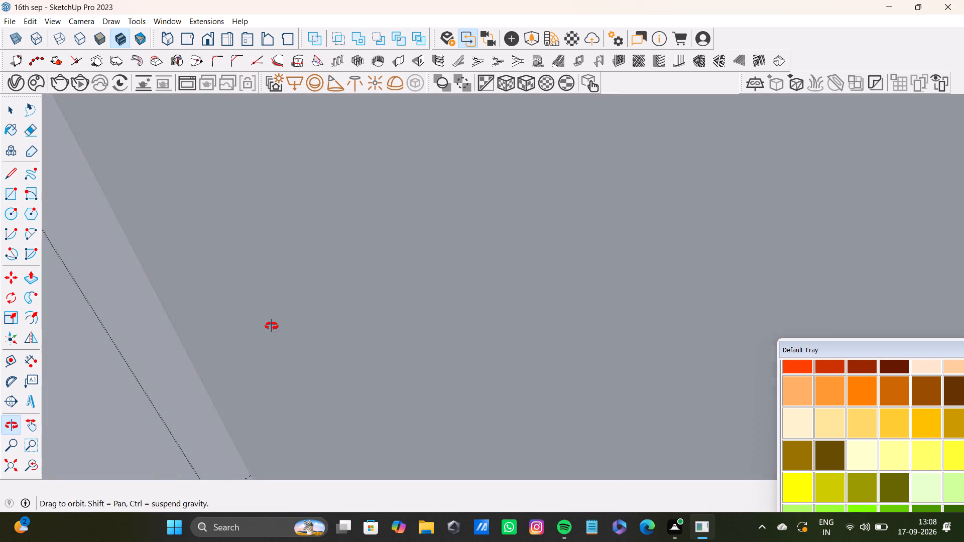
middle_click_drag(272, 326, 260, 361)
scroll(260, 361, "up", 11)
middle_click_drag(261, 353, 293, 335)
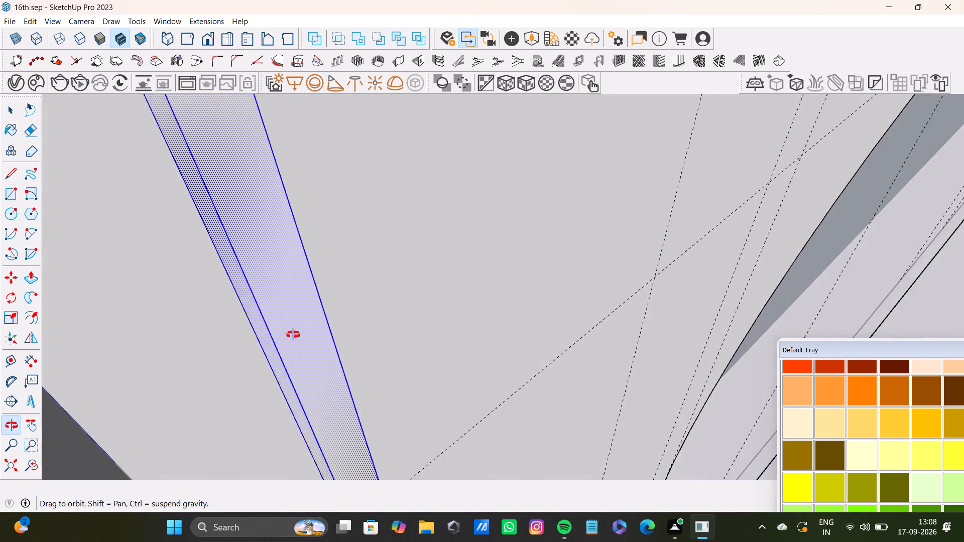
middle_click_drag(293, 335, 216, 357)
scroll(230, 355, "down", 9)
middle_click_drag(319, 414, 245, 119, "shift")
scroll(383, 293, "down", 3)
middle_click_drag(380, 355, 278, 148, "shift")
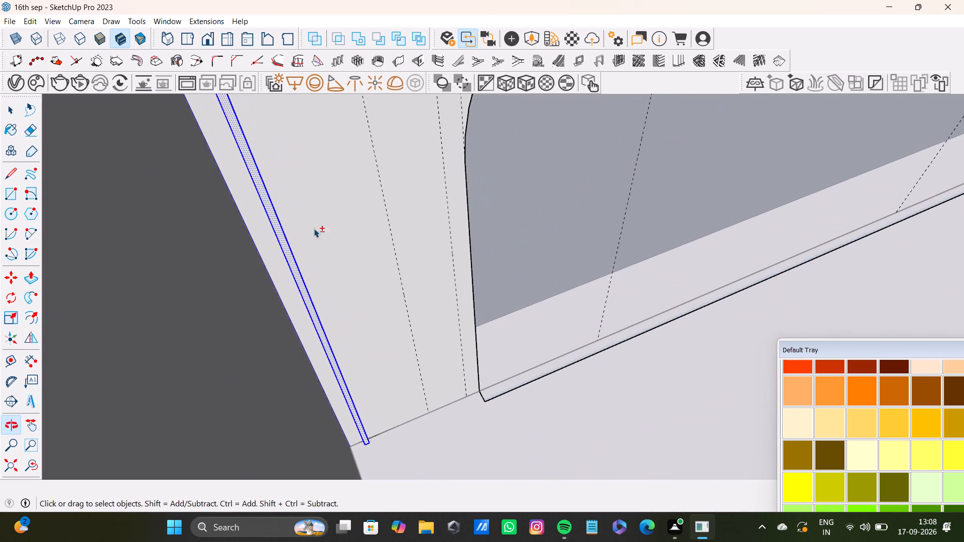
scroll(357, 314, "down", 3, "shift")
middle_click_drag(346, 238, 349, 444, "shift")
scroll(316, 353, "down", 8, "shift")
scroll(316, 282, "down", 4, "shift")
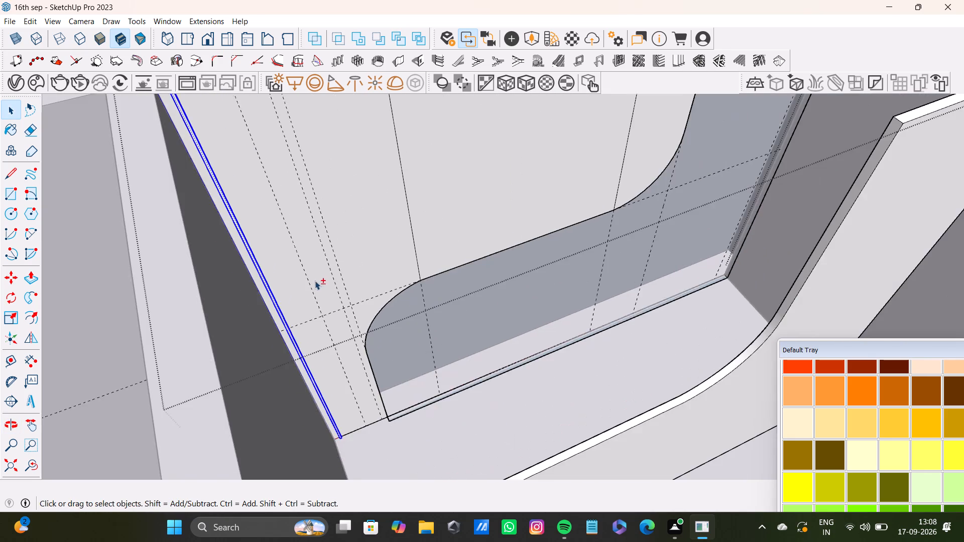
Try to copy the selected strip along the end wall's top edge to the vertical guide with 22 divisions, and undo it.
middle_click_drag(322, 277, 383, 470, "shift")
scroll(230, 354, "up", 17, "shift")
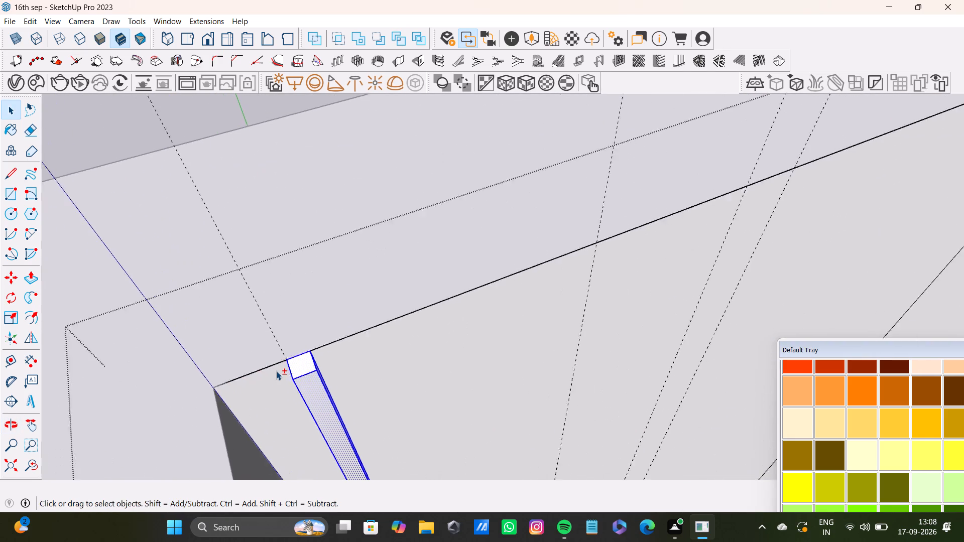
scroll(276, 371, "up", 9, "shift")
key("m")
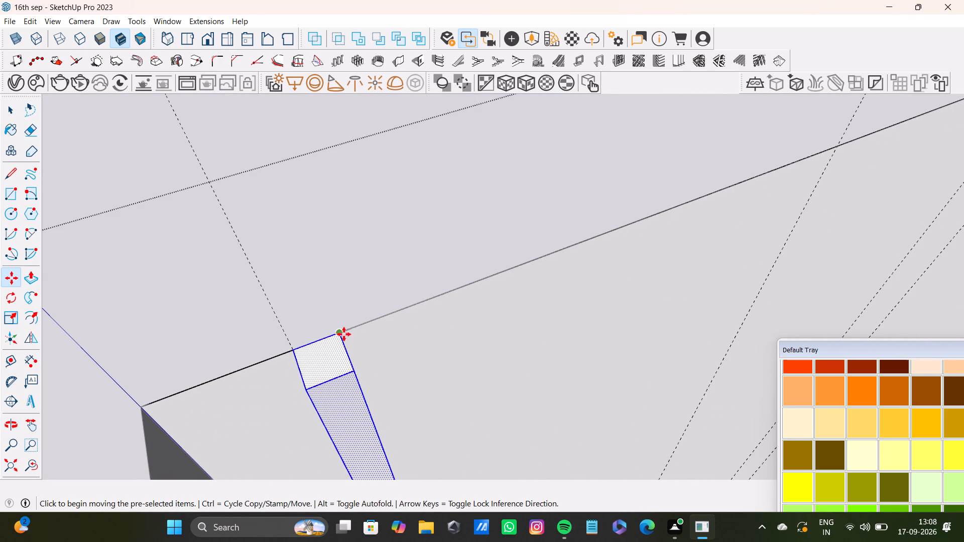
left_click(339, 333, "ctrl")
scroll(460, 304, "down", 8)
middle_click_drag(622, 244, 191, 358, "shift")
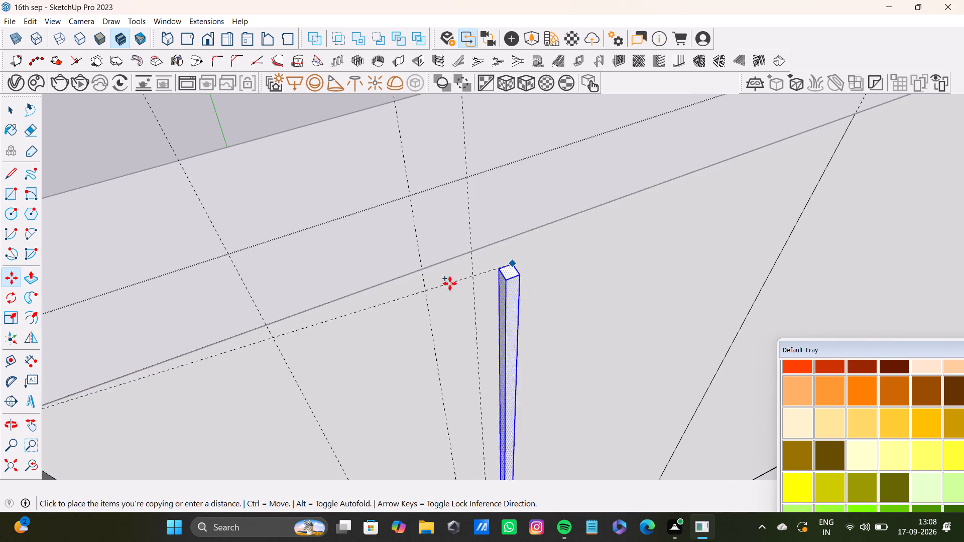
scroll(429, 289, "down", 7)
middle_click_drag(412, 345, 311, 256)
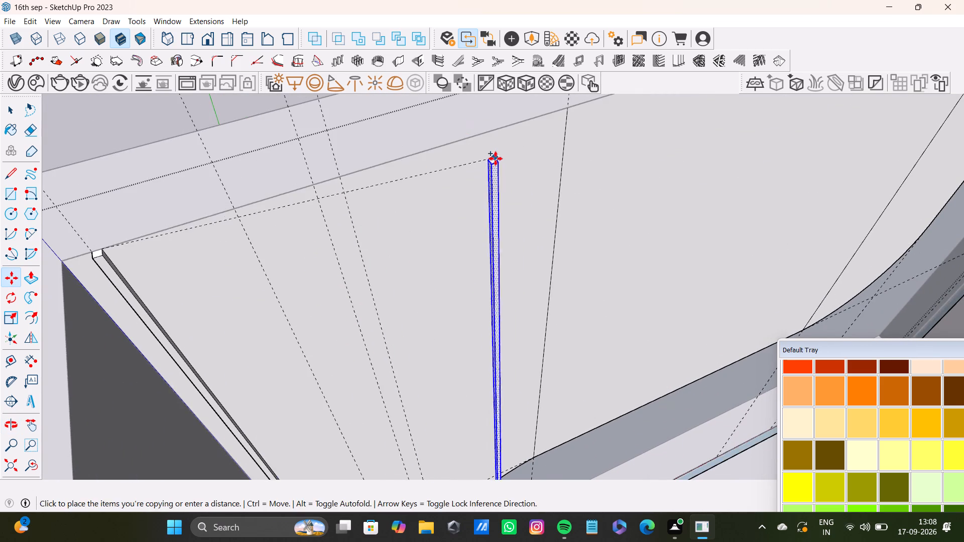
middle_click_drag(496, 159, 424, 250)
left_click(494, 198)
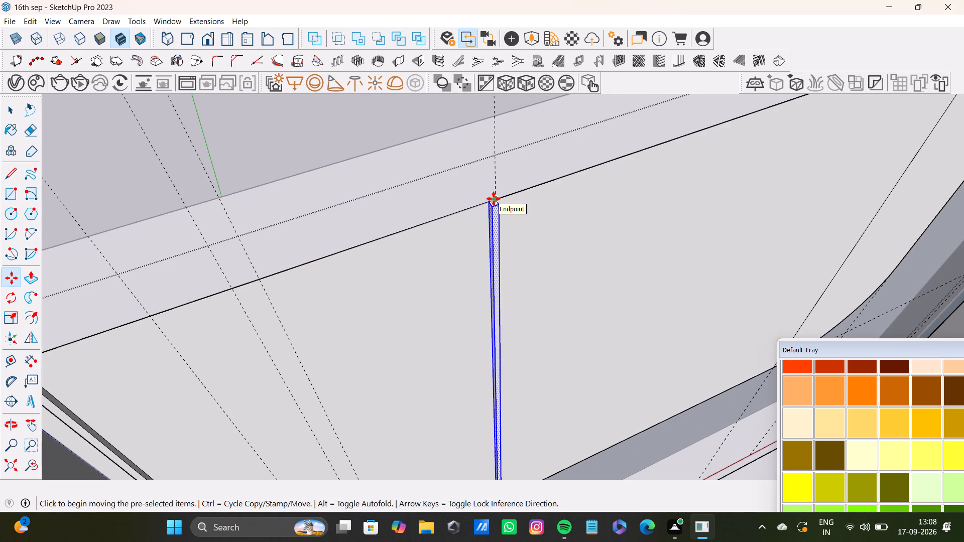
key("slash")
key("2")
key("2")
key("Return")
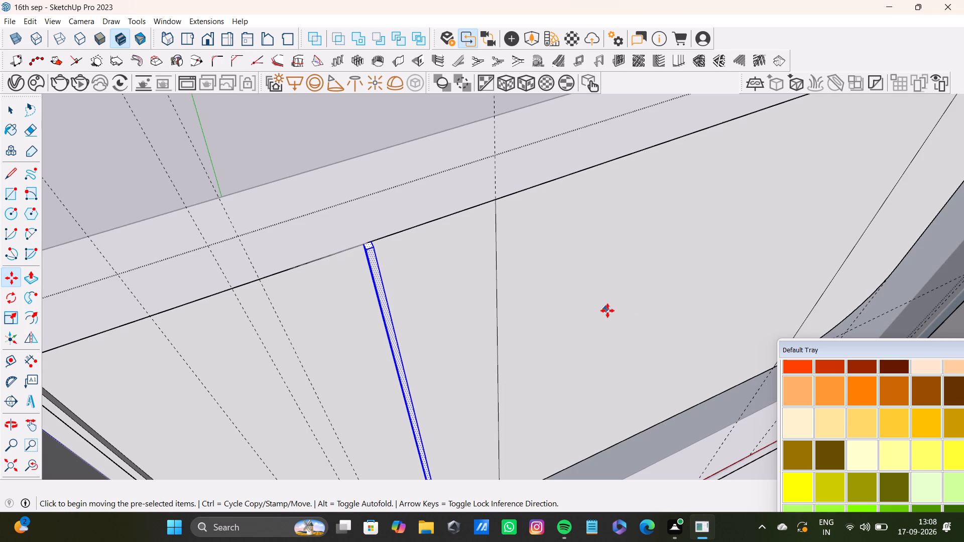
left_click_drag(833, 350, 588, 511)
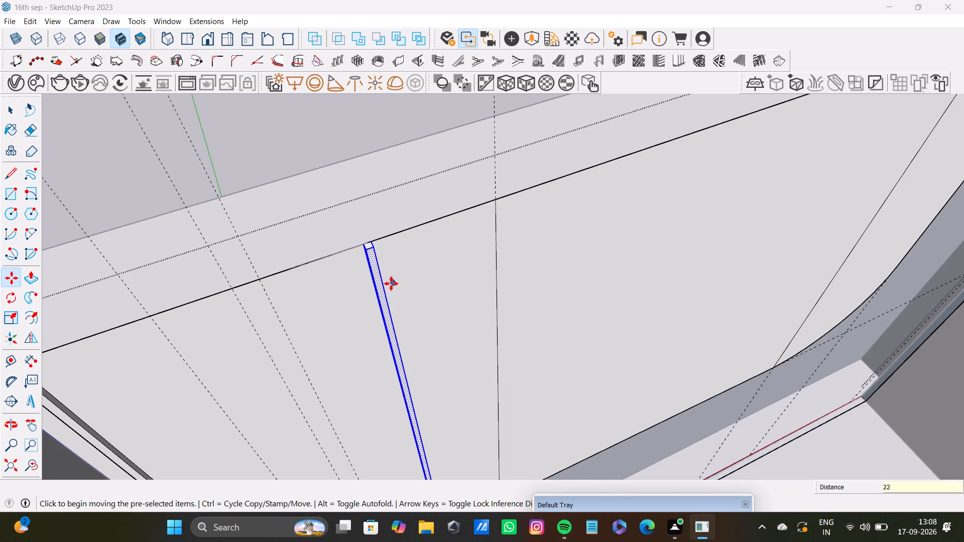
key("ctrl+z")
Reselect the thin vertical strip's front, top and both side faces with their edges at the end wall's corner.
scroll(330, 298, "down", 4)
middle_click_drag(297, 321, 348, 265, "shift")
scroll(116, 280, "up", 12)
key("space")
double_click(215, 281)
double_click(219, 291, "shift")
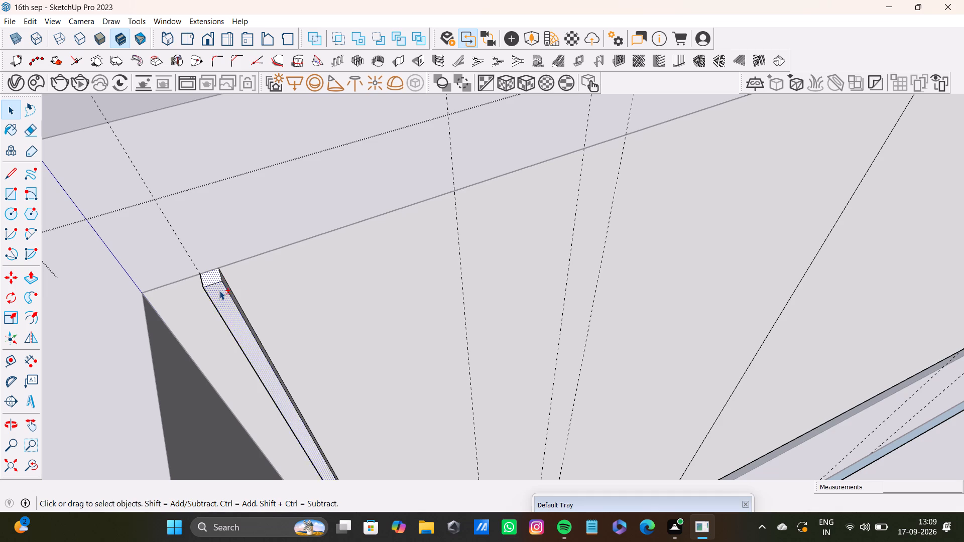
middle_click_drag(249, 287, 174, 302)
scroll(221, 253, "up", 8)
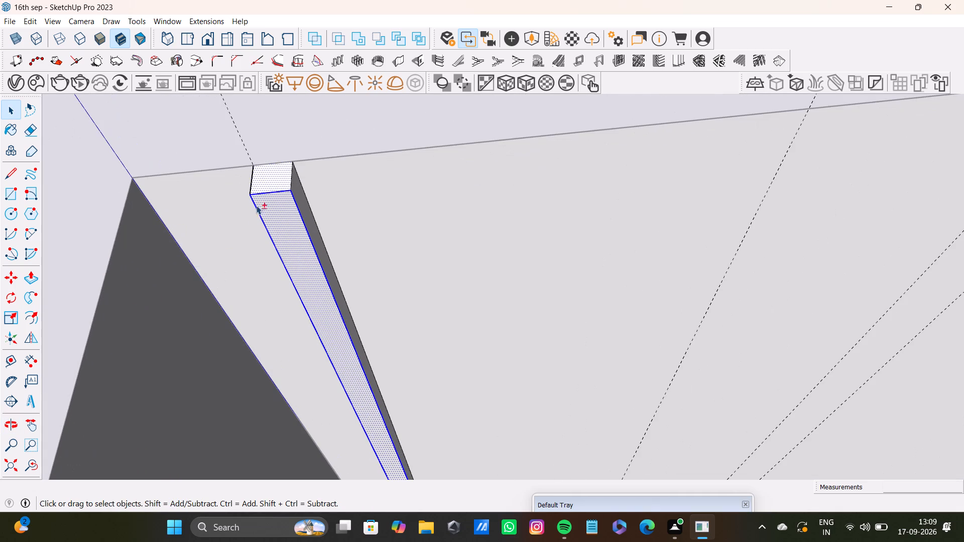
double_click(270, 186, "shift")
double_click(307, 205, "shift")
left_click(358, 194, "shift")
double_click(280, 174, "shift")
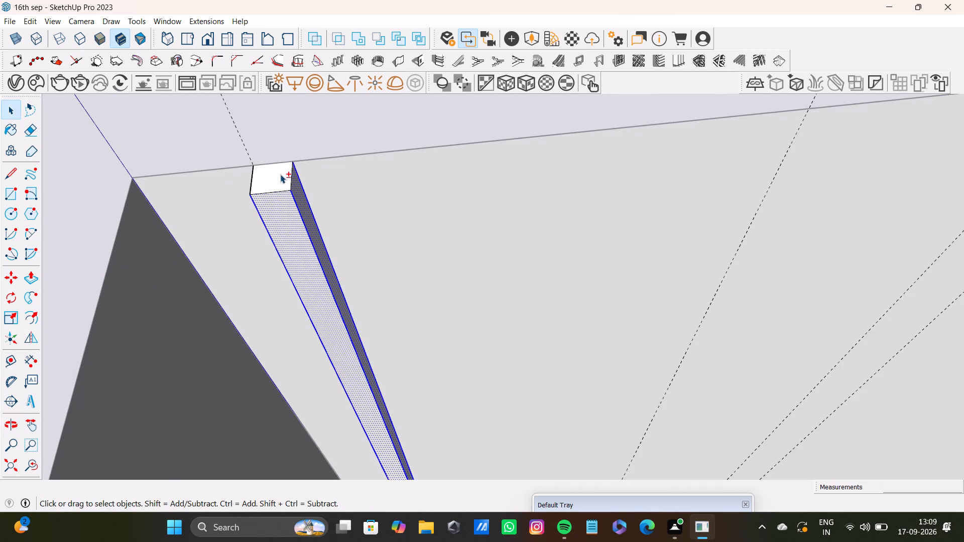
scroll(272, 208, "down", 3)
middle_click_drag(271, 210, 361, 185)
scroll(195, 289, "up", 11)
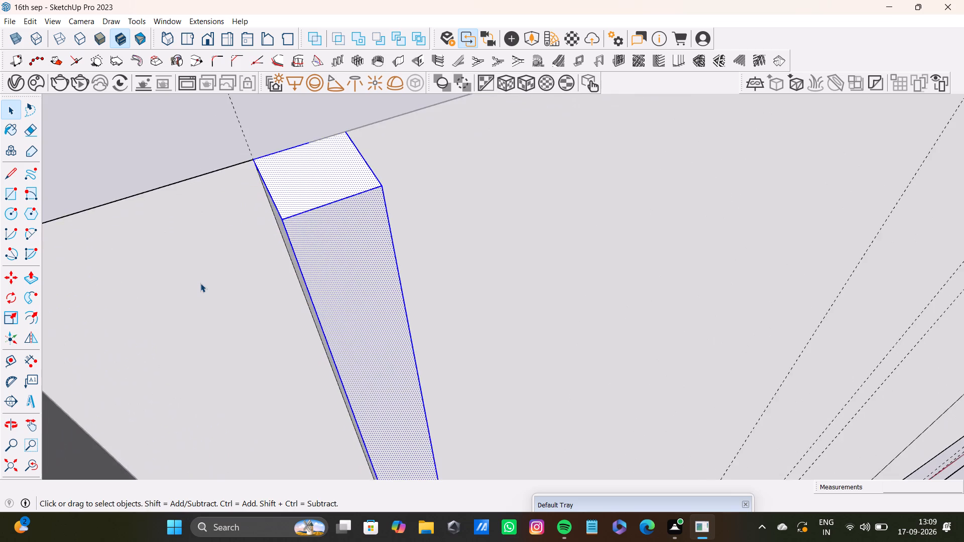
middle_click_drag(209, 283, 292, 265)
double_click(307, 269, "shift")
Copy the selected strip about 2' 7 3/8" along the wall's top edge to the vertical guide, dividing the distance into 22 copies.
scroll(319, 295, "down", 10, "shift")
middle_click_drag(387, 369, 346, 304, "shift")
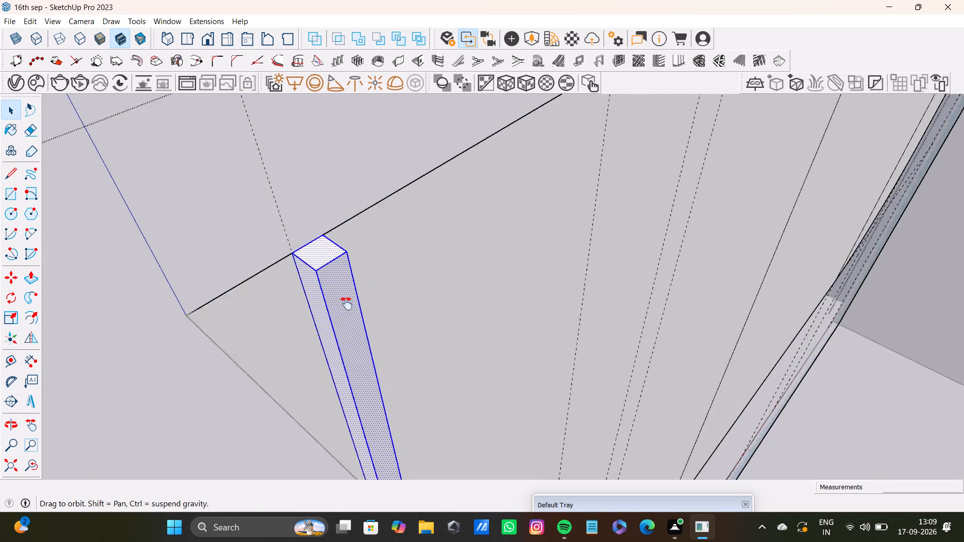
middle_click_drag(346, 304, 179, 42, "shift")
scroll(244, 137, "down", 4, "shift")
middle_click_drag(591, 241, 164, 324, "shift")
middle_click_drag(546, 399, 229, 431)
scroll(245, 398, "down", 5)
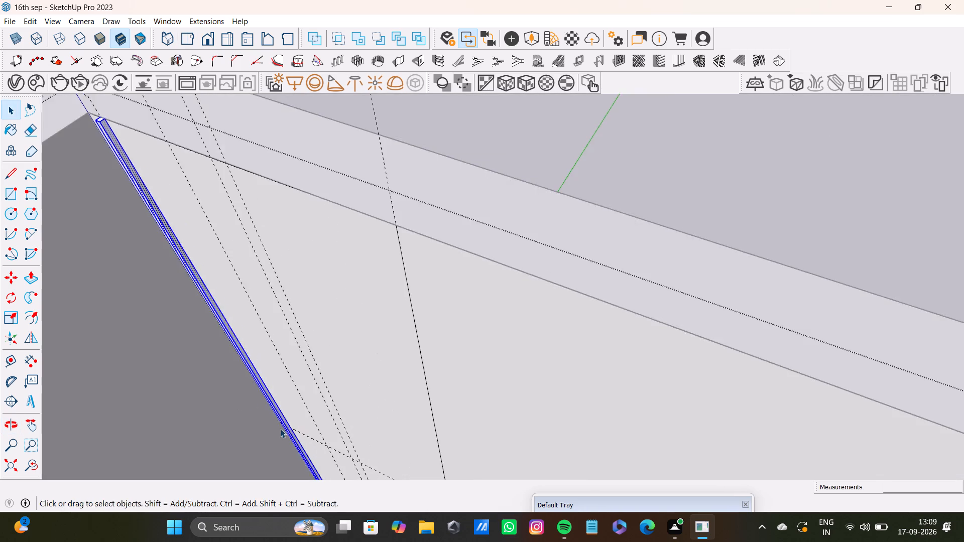
middle_click_drag(281, 429, 358, 518)
scroll(206, 349, "up", 14, "shift")
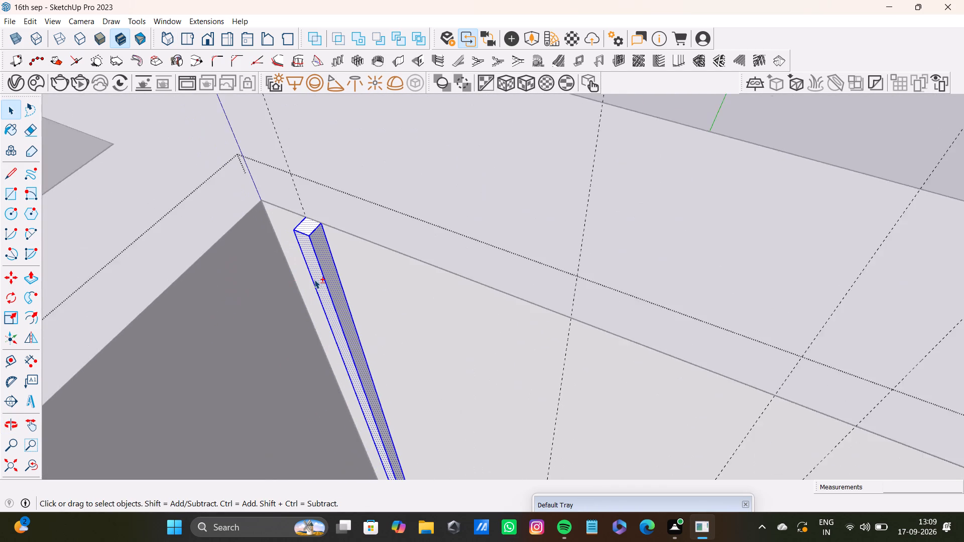
scroll(314, 280, "up", 1, "shift")
middle_click_drag(302, 281, 332, 380, "shift")
scroll(332, 380, "up", 1)
middle_click_drag(332, 380, 408, 387)
key("m")
left_click(386, 353)
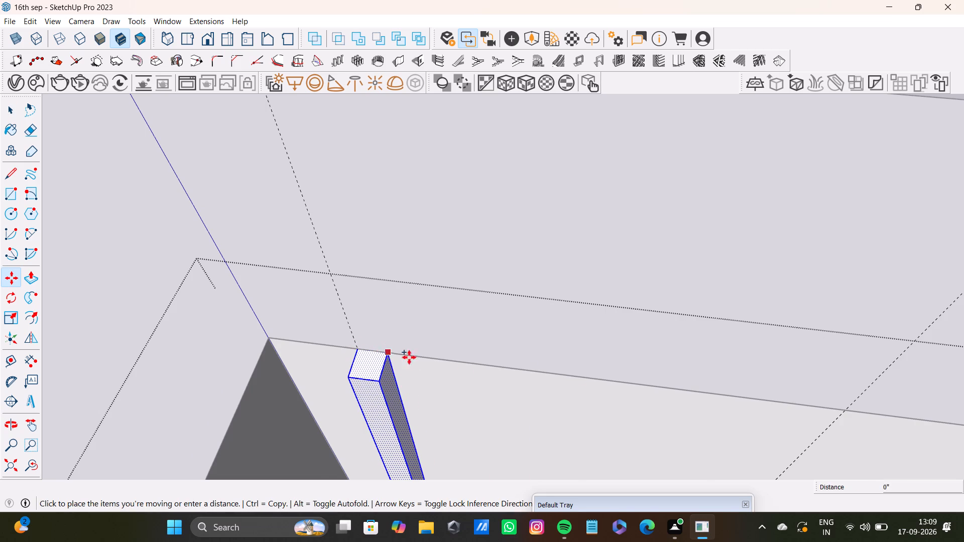
scroll(583, 376, "down", 8)
middle_click_drag(892, 398, 268, 275, "shift")
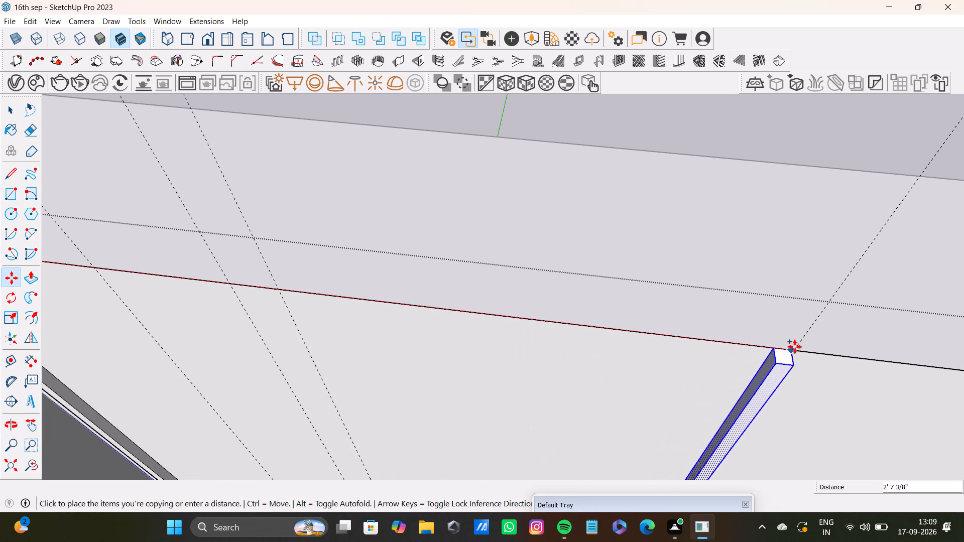
left_click(798, 349)
key("slash")
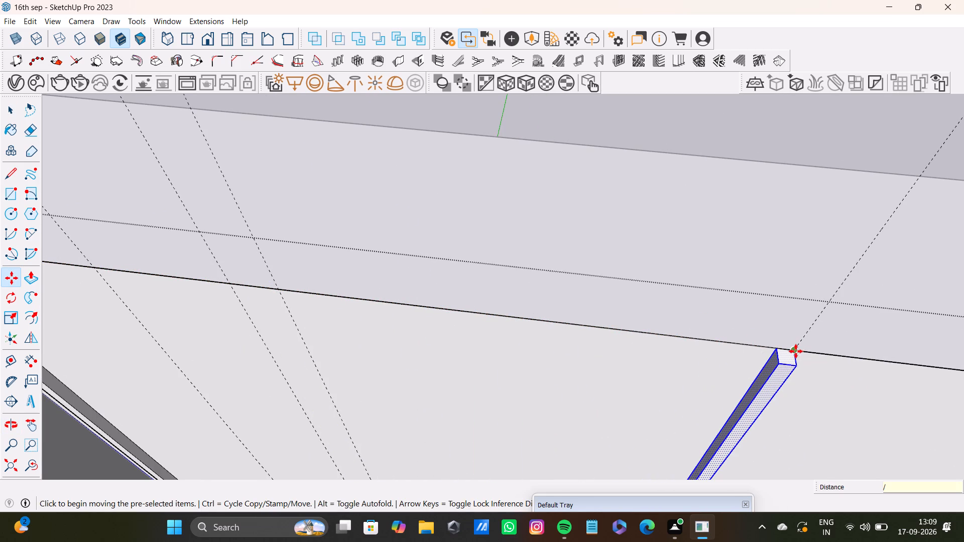
type("22")
key("Return")
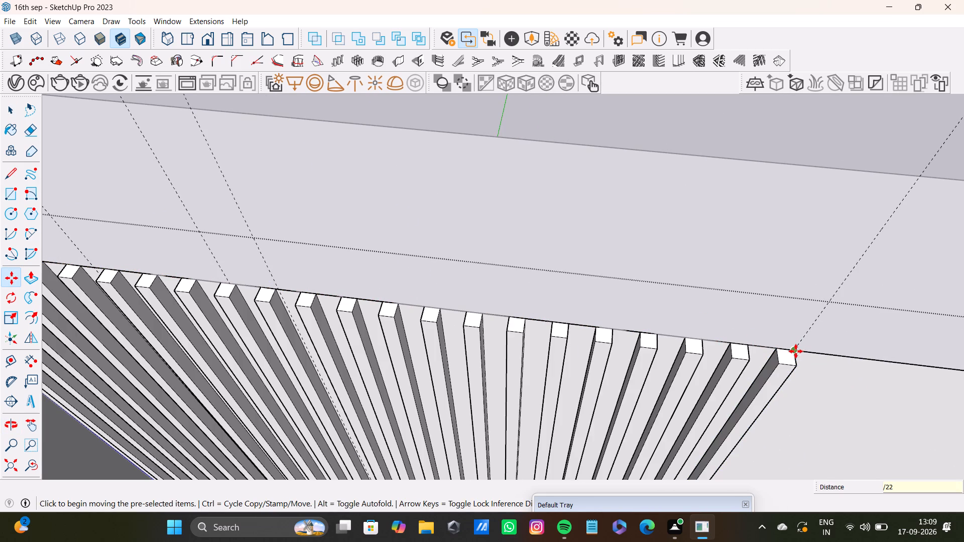
scroll(432, 409, "down", 19)
key("space")
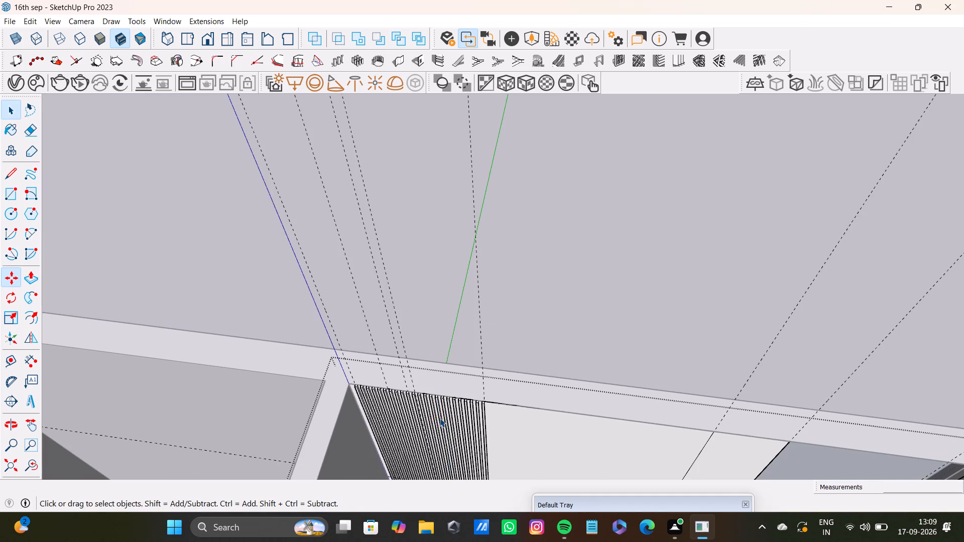
Draw a vertical rectangle about 1 1/8" by 5' 3 1/4" on the light wall face, from the top-edge guide intersection to the rounded corner's start.
scroll(440, 418, "down", 5)
middle_click_drag(458, 441, 407, 283)
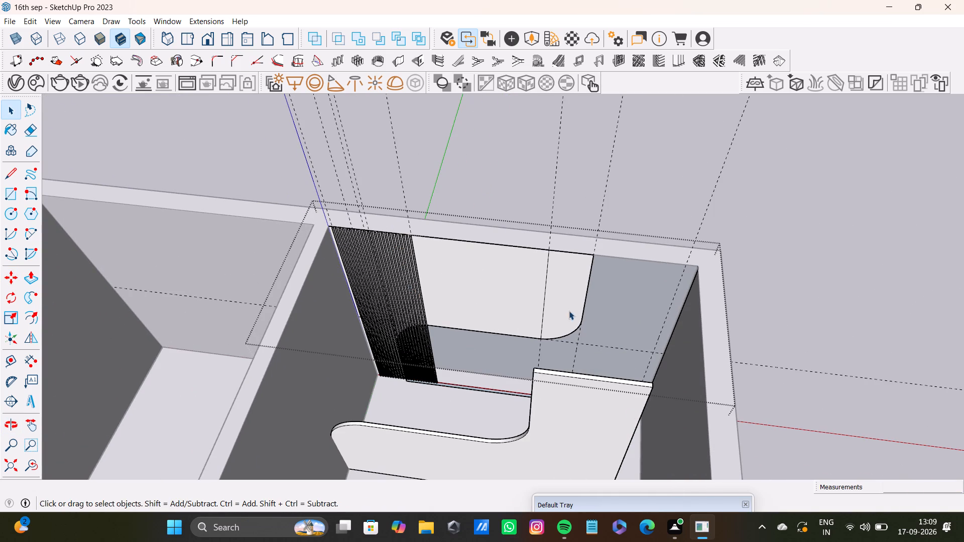
scroll(518, 277, "up", 8)
middle_click_drag(583, 258, 514, 289, "shift")
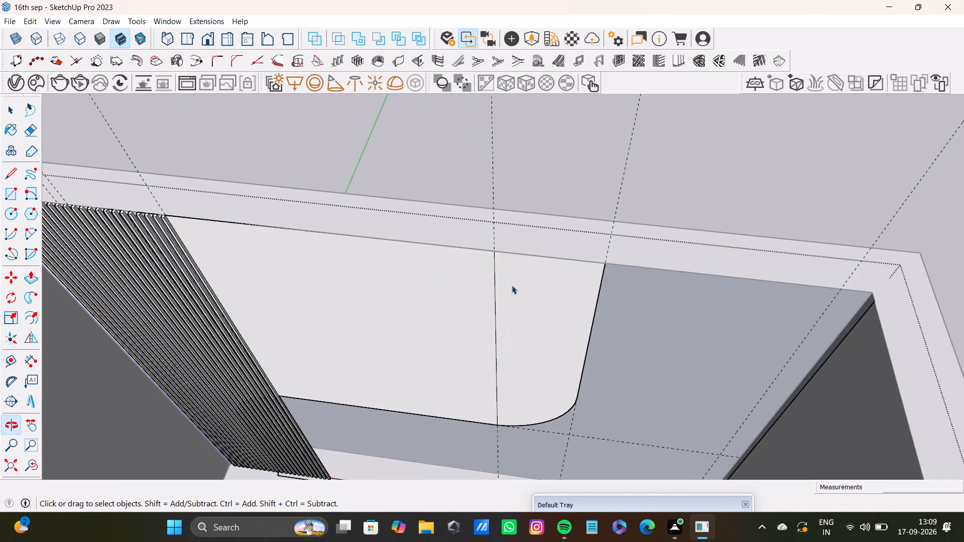
scroll(468, 264, "up", 5)
key("r")
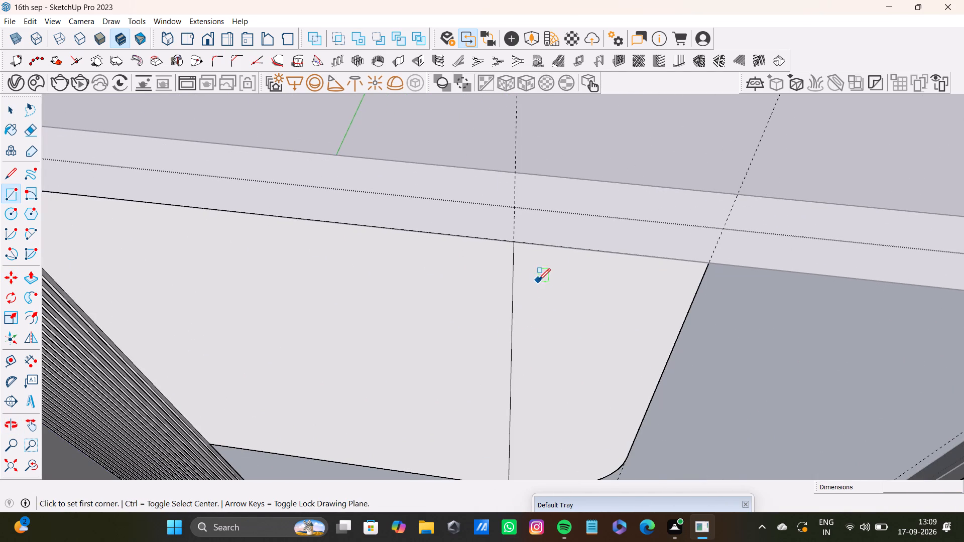
scroll(541, 275, "up", 7)
middle_click_drag(532, 259, 492, 321, "shift")
middle_click_drag(492, 327, 516, 310)
scroll(424, 274, "up", 3)
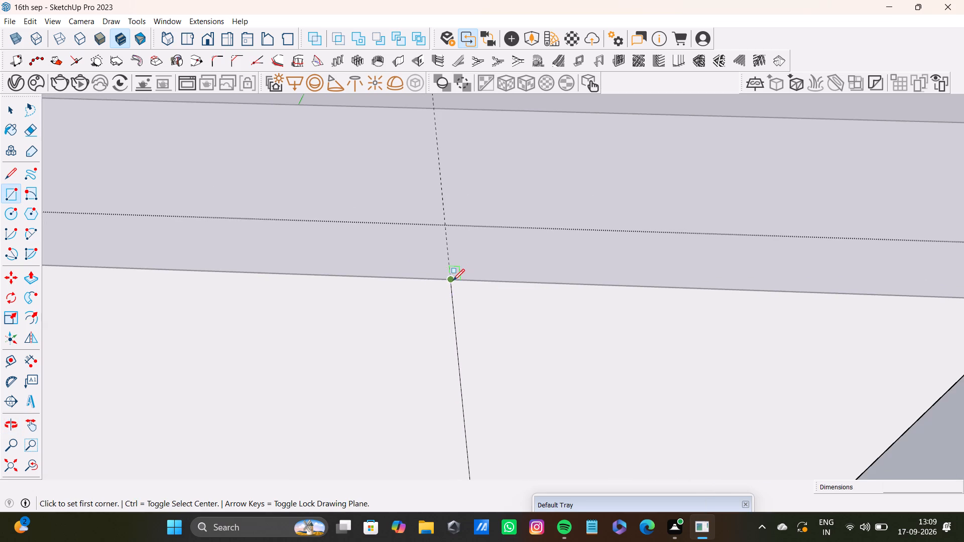
left_click(448, 280)
scroll(494, 382, "down", 4)
middle_click_drag(491, 422, 427, 193, "shift")
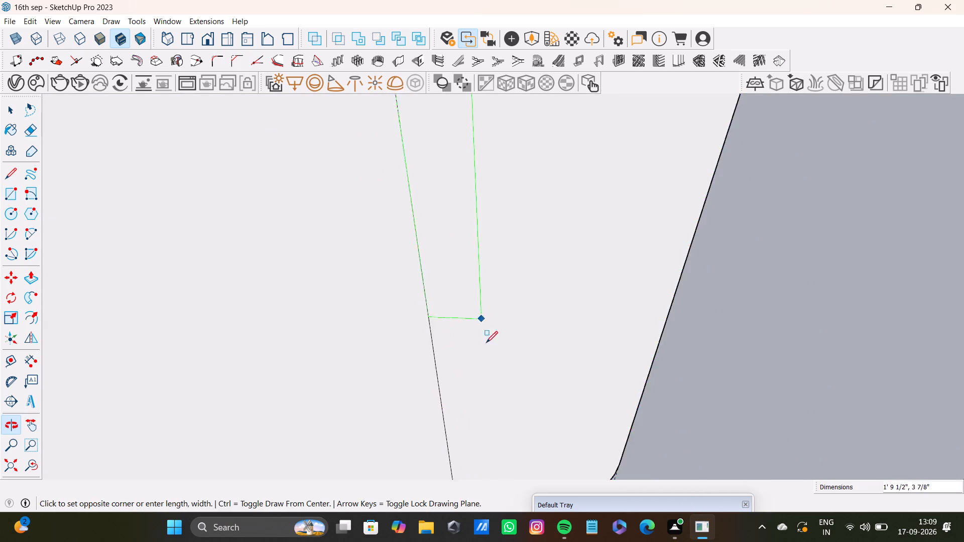
scroll(486, 353, "down", 3)
middle_click_drag(483, 382, 431, 240, "shift")
scroll(435, 347, "up", 1)
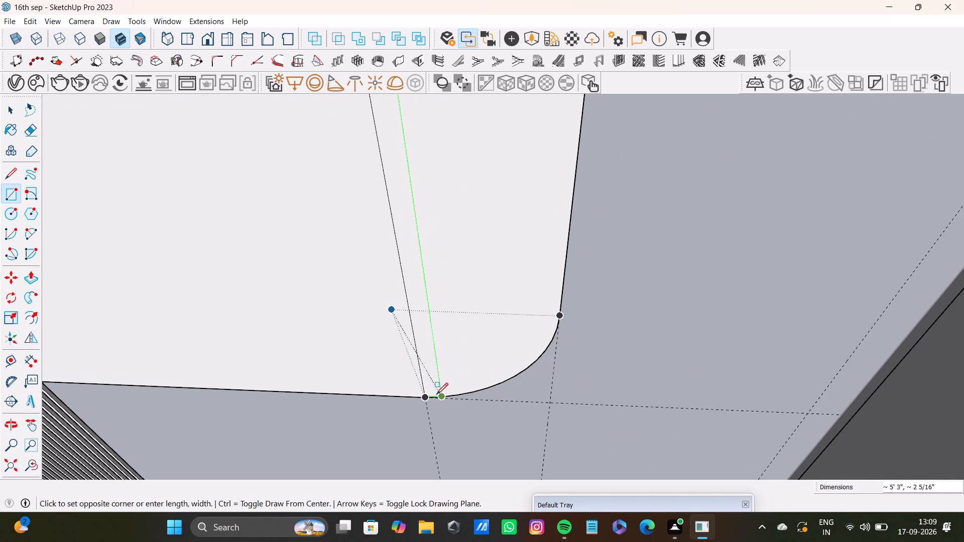
key("Left")
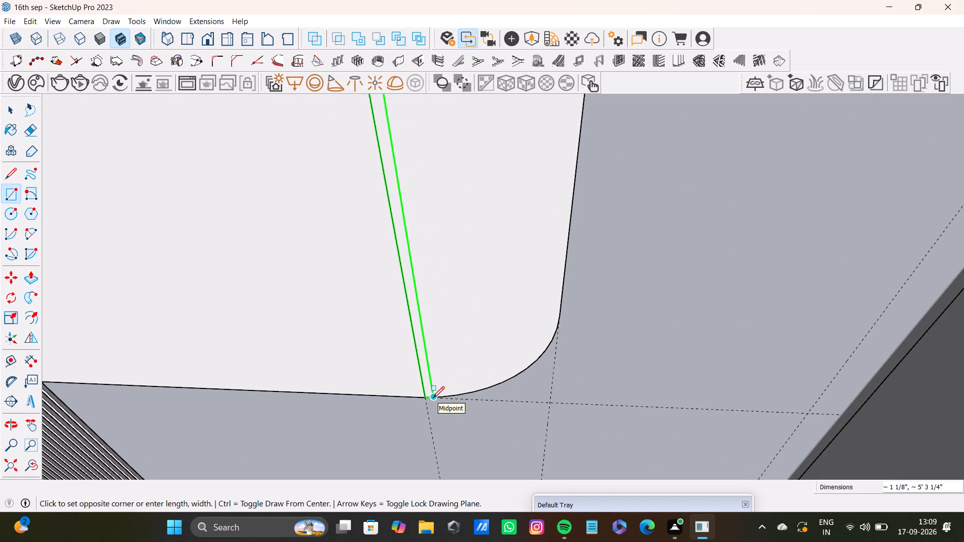
left_click(433, 398)
key("space")
Extrude the new narrow rectangle 15/16" out from the wall into a strip.
scroll(440, 366, "down", 9)
middle_click_drag(437, 235, 436, 274, "shift")
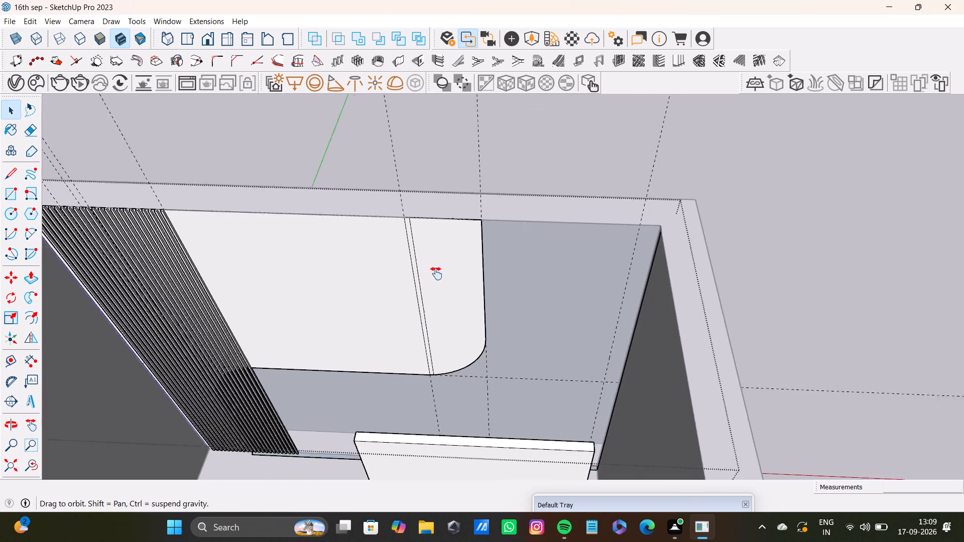
middle_click_drag(436, 274, 430, 324, "shift")
scroll(399, 318, "up", 12)
left_click(397, 269)
left_click(409, 273)
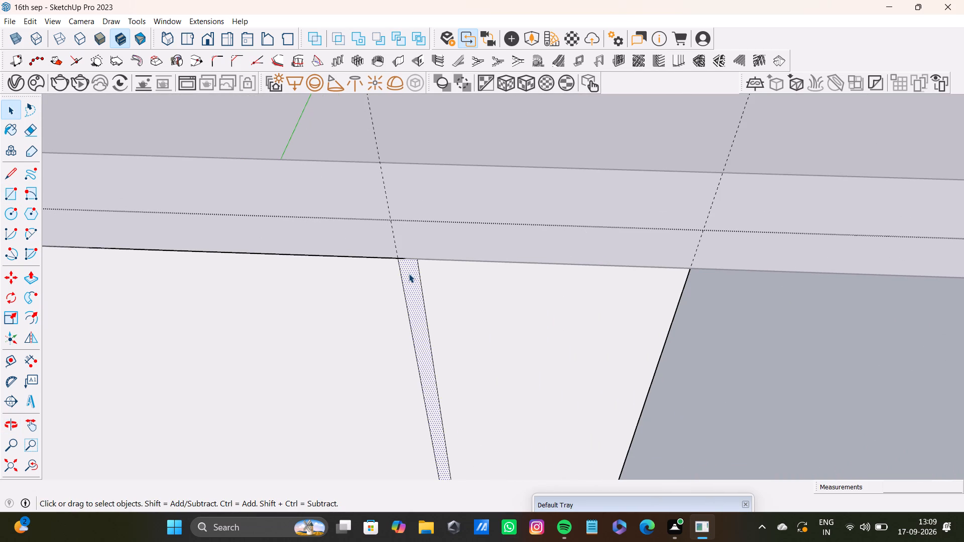
key("p")
left_click_drag(409, 275, 408, 286)
scroll(408, 287, "down", 16)
middle_click_drag(412, 315, 458, 310, "shift")
scroll(231, 295, "up", 2)
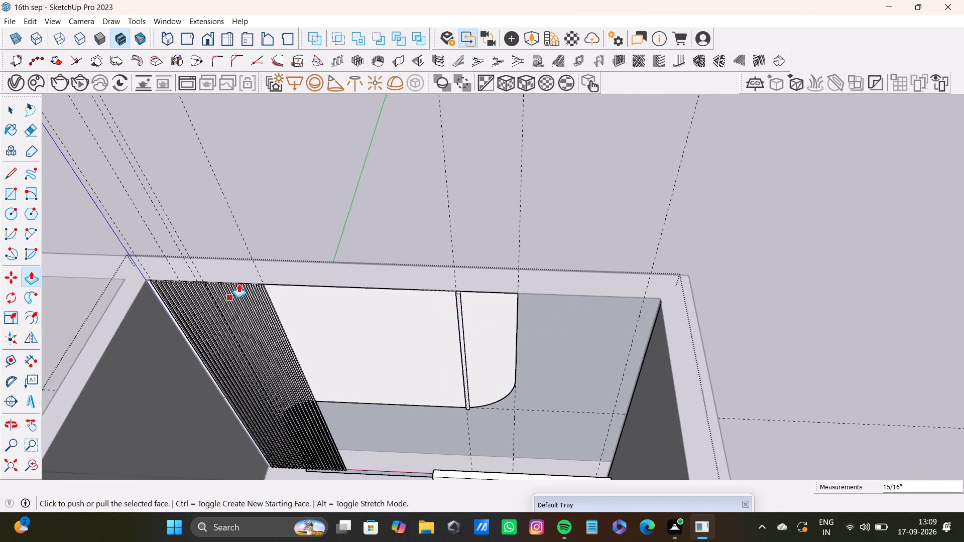
scroll(238, 284, "up", 11)
scroll(277, 311, "down", 10)
middle_click_drag(619, 359, 370, 367, "shift")
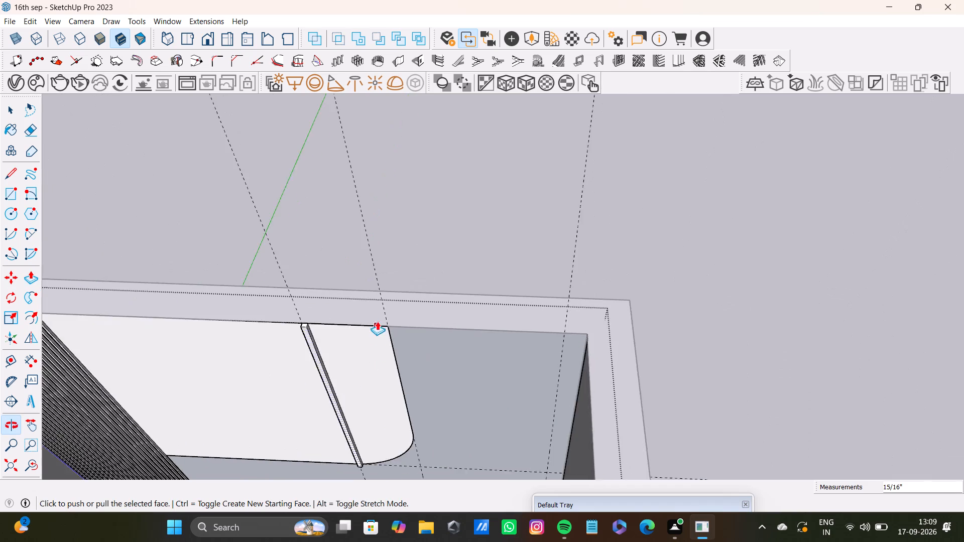
scroll(371, 319, "up", 15)
left_click(280, 322)
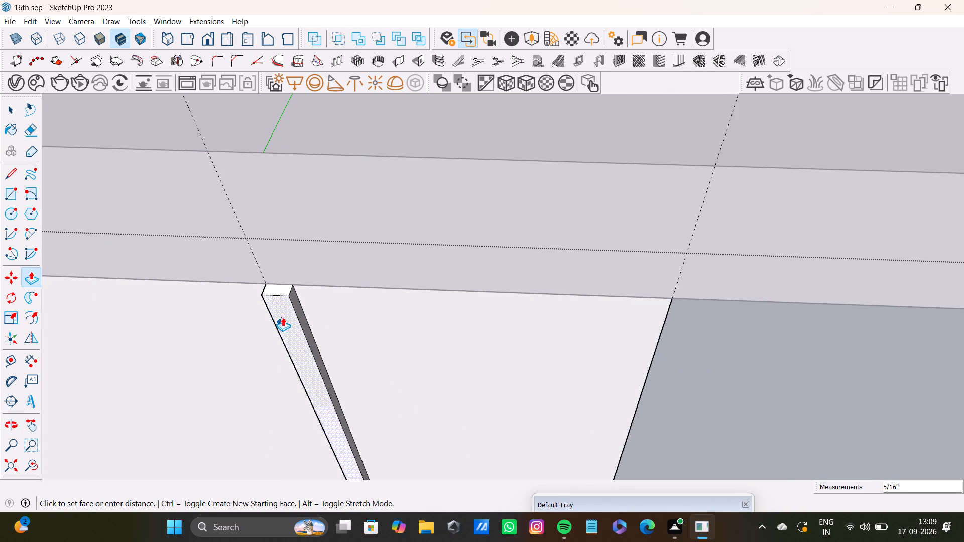
key("space")
Push the new strip's side face on the rounded-corner side inward by 5/16" to narrow the strip.
left_click(292, 303)
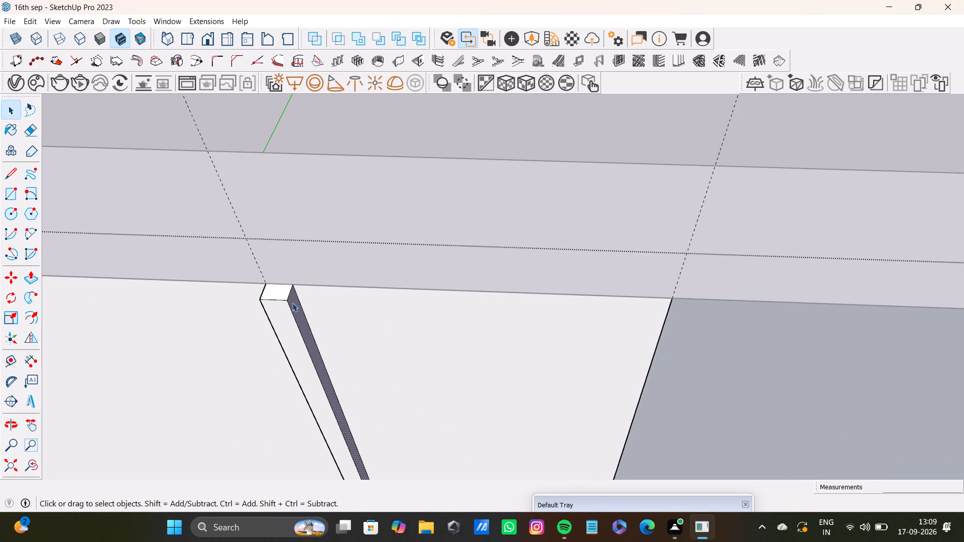
key("p")
left_click_drag(292, 303, 285, 304)
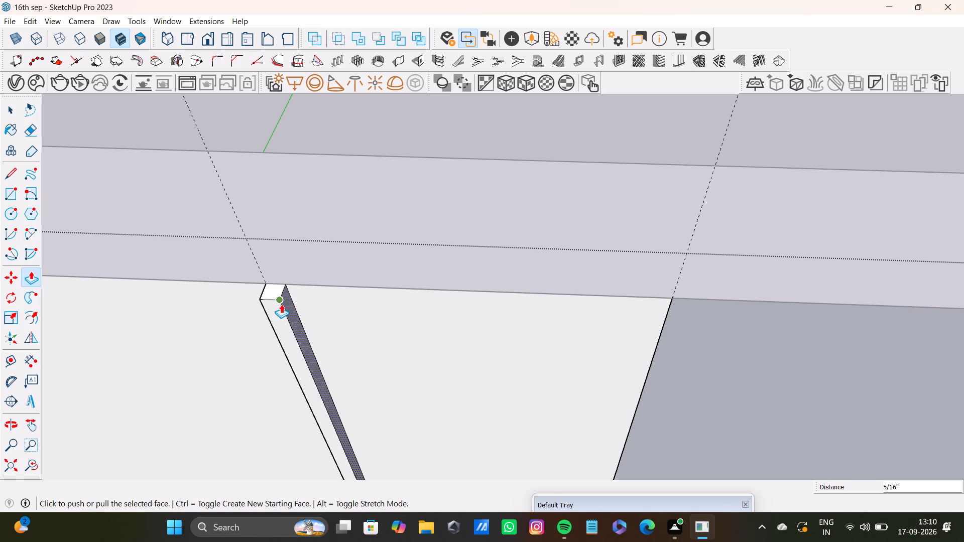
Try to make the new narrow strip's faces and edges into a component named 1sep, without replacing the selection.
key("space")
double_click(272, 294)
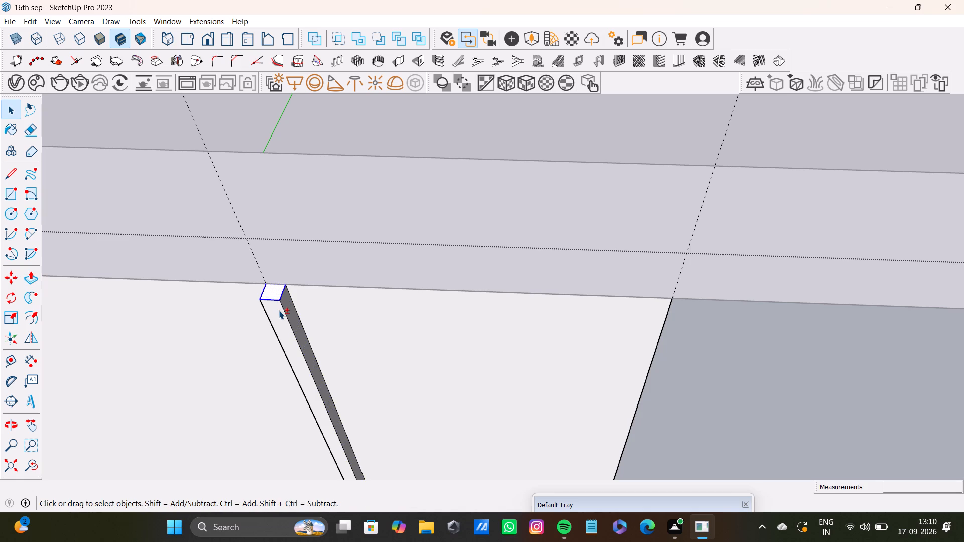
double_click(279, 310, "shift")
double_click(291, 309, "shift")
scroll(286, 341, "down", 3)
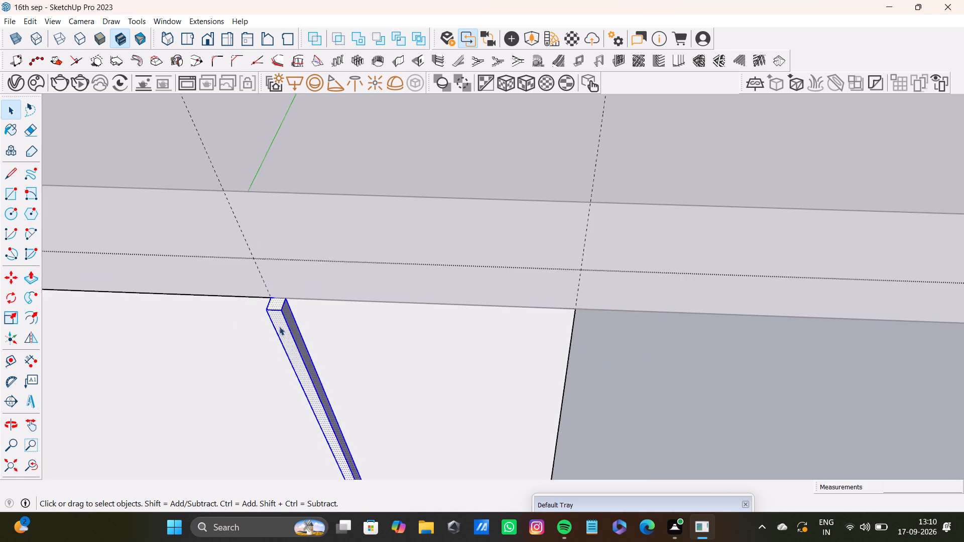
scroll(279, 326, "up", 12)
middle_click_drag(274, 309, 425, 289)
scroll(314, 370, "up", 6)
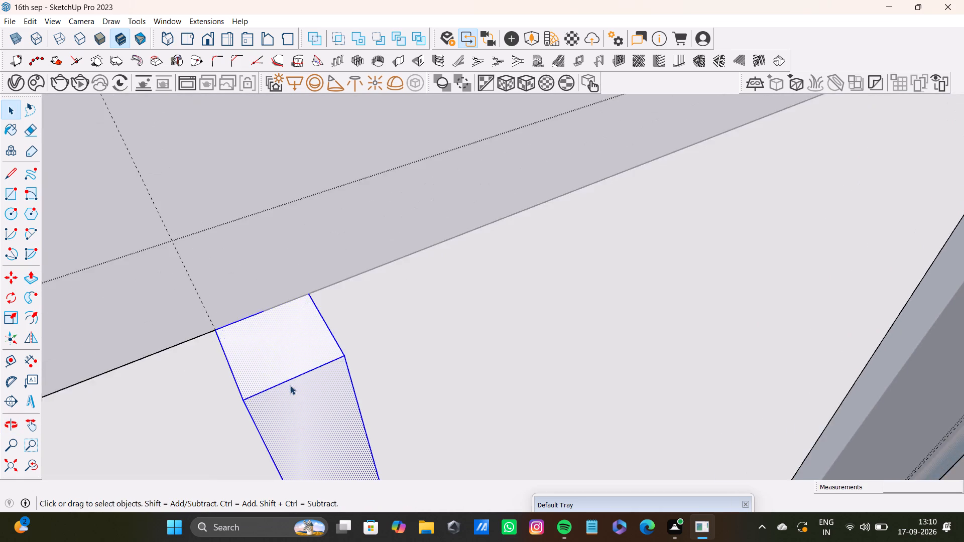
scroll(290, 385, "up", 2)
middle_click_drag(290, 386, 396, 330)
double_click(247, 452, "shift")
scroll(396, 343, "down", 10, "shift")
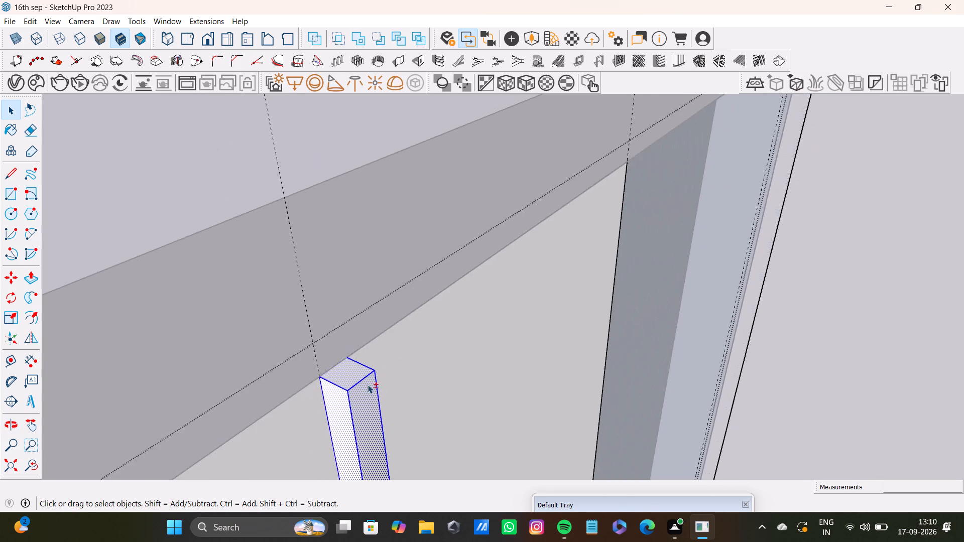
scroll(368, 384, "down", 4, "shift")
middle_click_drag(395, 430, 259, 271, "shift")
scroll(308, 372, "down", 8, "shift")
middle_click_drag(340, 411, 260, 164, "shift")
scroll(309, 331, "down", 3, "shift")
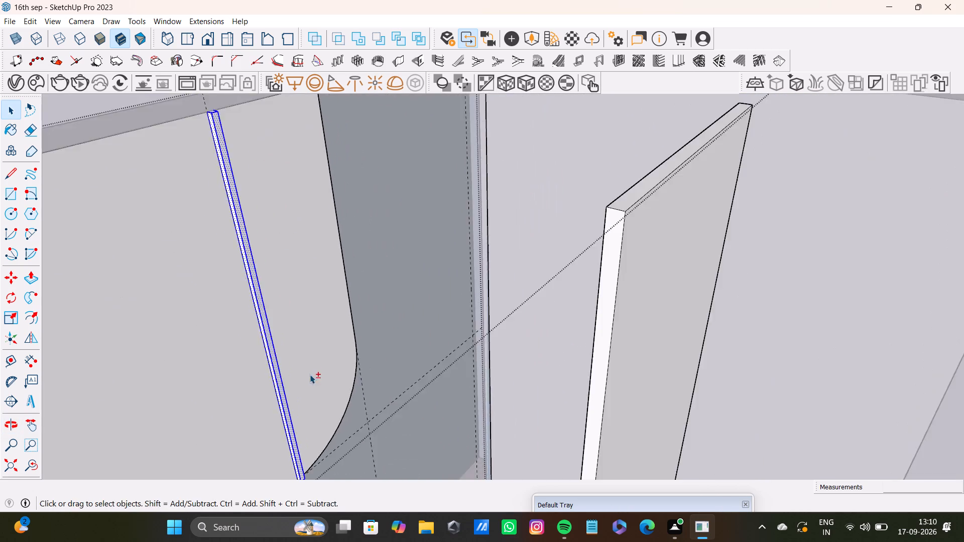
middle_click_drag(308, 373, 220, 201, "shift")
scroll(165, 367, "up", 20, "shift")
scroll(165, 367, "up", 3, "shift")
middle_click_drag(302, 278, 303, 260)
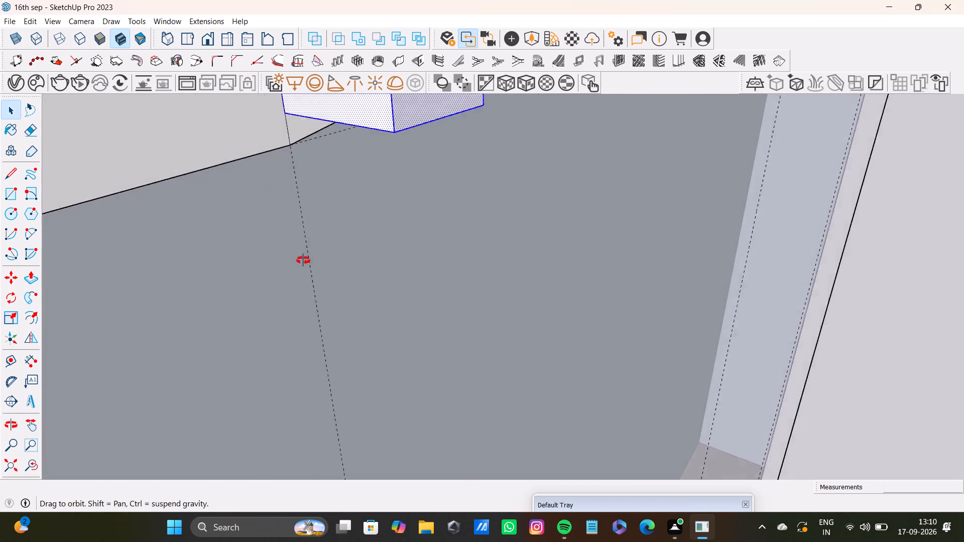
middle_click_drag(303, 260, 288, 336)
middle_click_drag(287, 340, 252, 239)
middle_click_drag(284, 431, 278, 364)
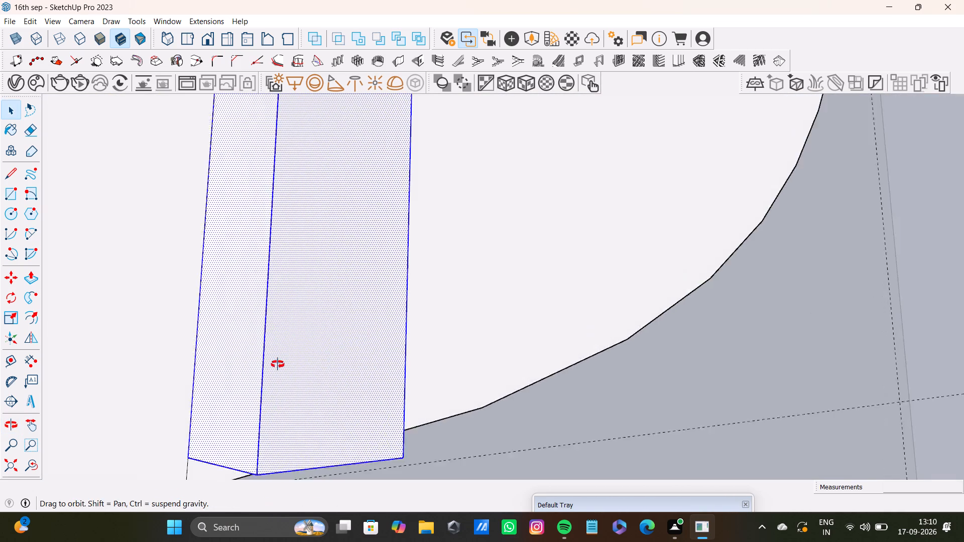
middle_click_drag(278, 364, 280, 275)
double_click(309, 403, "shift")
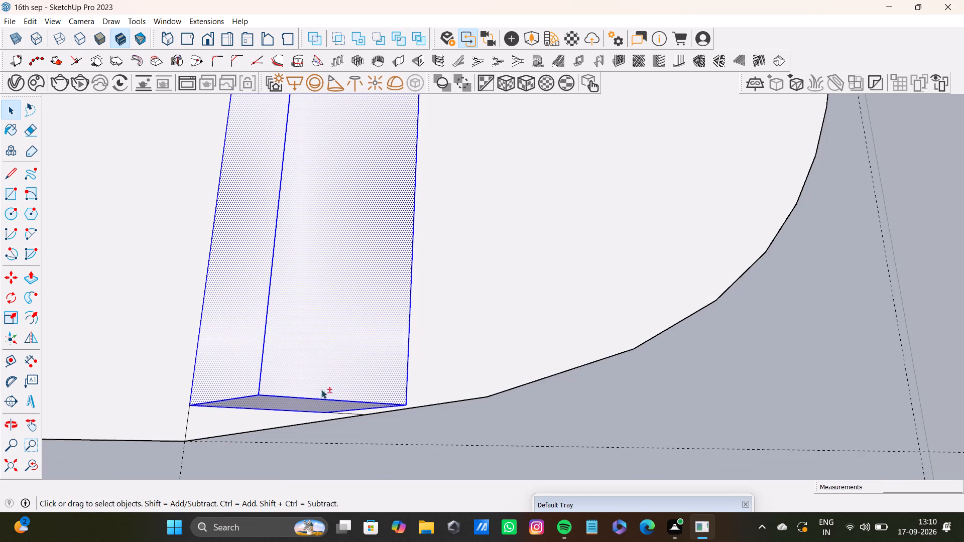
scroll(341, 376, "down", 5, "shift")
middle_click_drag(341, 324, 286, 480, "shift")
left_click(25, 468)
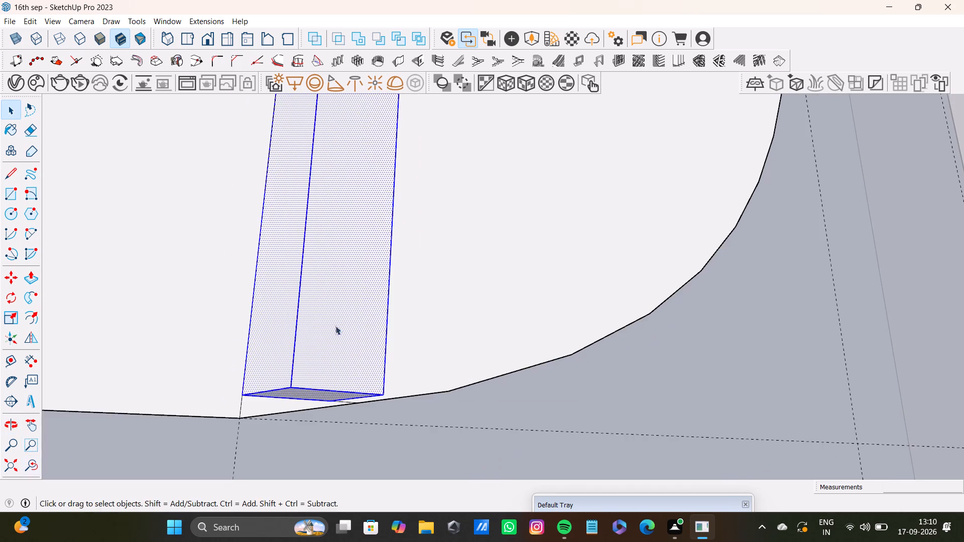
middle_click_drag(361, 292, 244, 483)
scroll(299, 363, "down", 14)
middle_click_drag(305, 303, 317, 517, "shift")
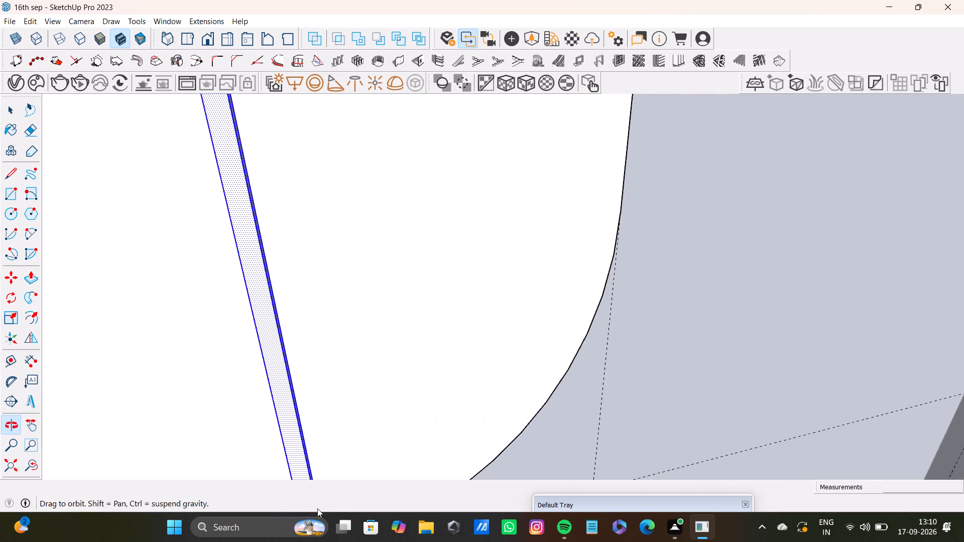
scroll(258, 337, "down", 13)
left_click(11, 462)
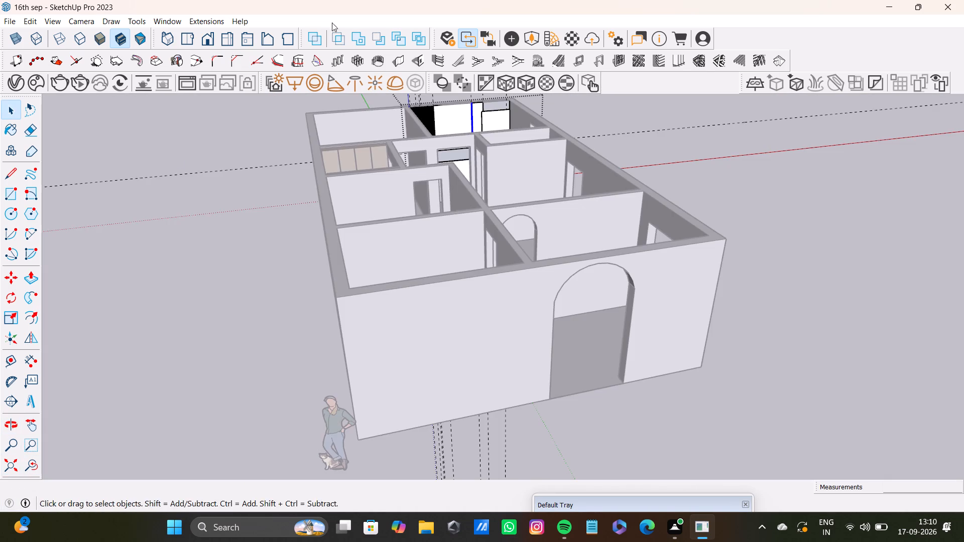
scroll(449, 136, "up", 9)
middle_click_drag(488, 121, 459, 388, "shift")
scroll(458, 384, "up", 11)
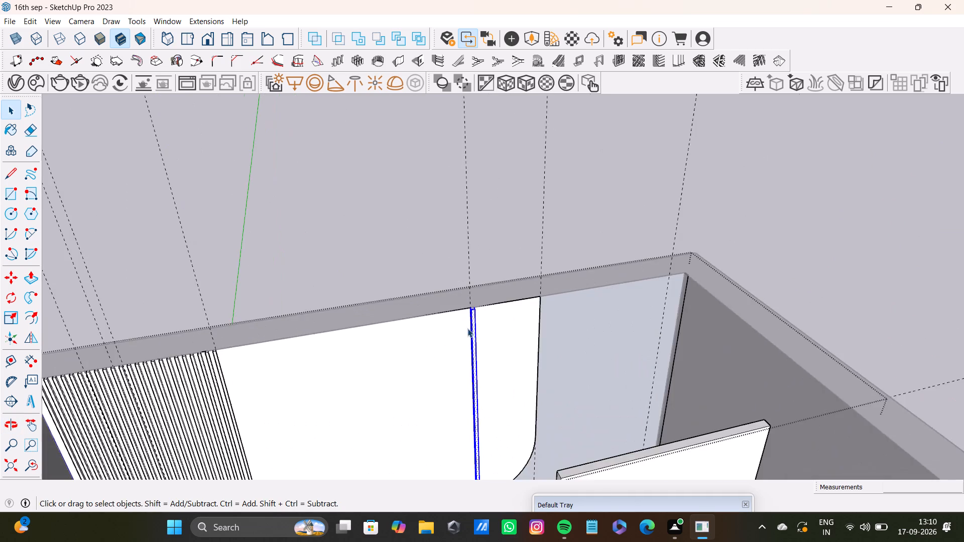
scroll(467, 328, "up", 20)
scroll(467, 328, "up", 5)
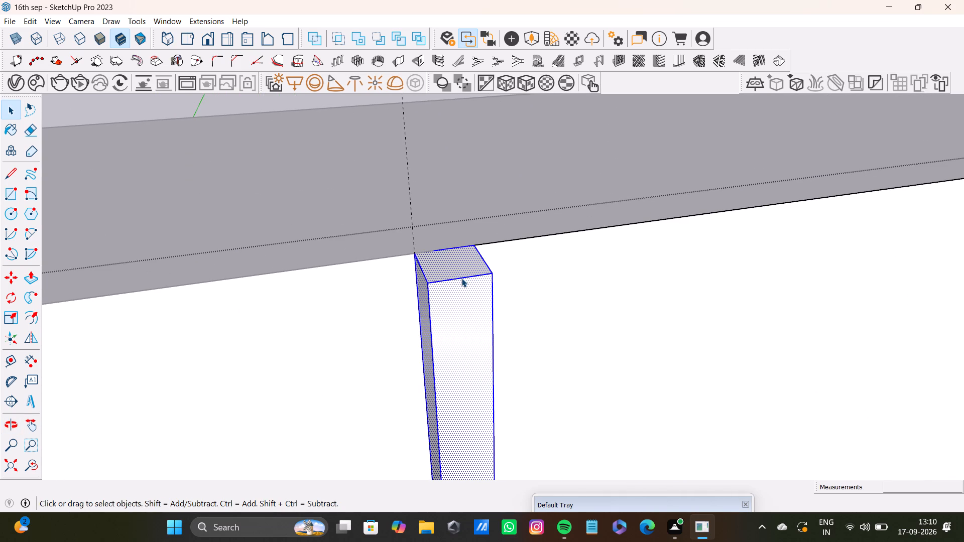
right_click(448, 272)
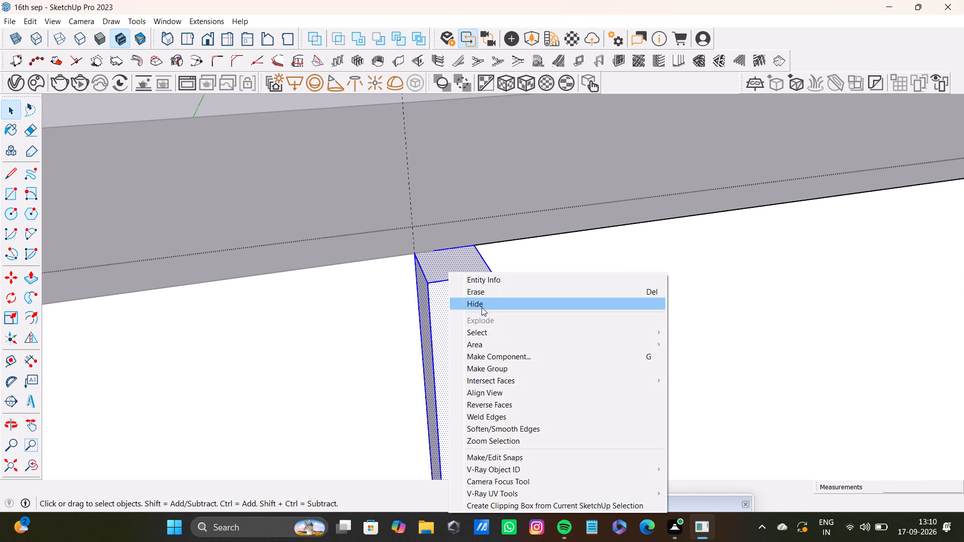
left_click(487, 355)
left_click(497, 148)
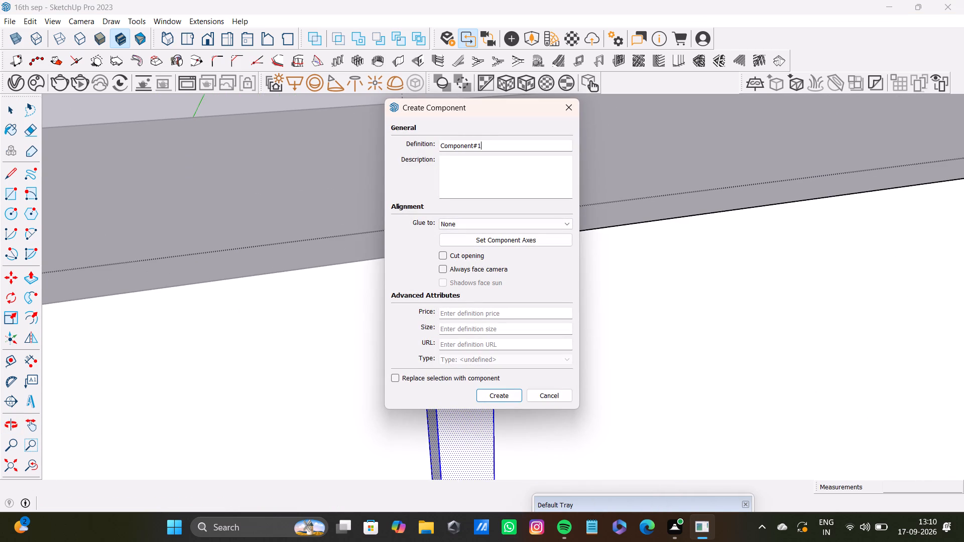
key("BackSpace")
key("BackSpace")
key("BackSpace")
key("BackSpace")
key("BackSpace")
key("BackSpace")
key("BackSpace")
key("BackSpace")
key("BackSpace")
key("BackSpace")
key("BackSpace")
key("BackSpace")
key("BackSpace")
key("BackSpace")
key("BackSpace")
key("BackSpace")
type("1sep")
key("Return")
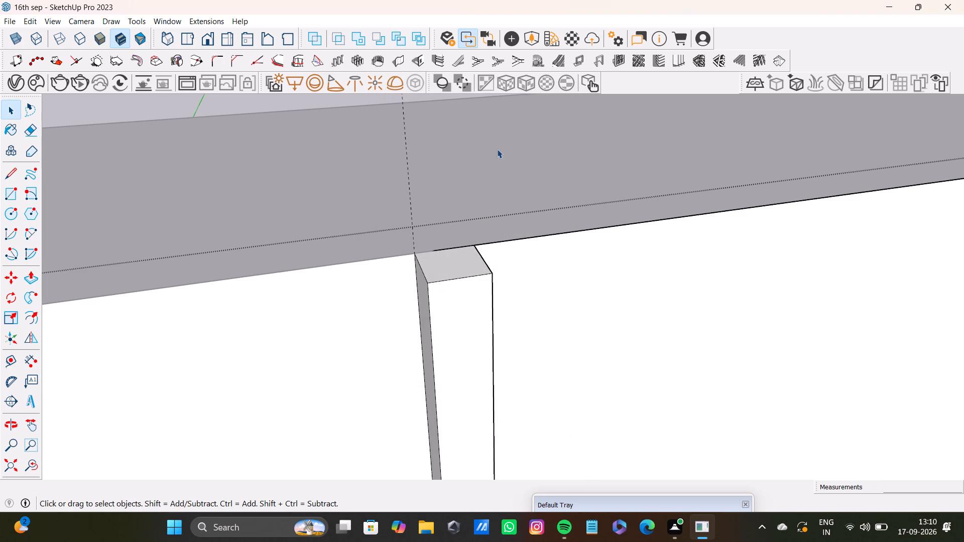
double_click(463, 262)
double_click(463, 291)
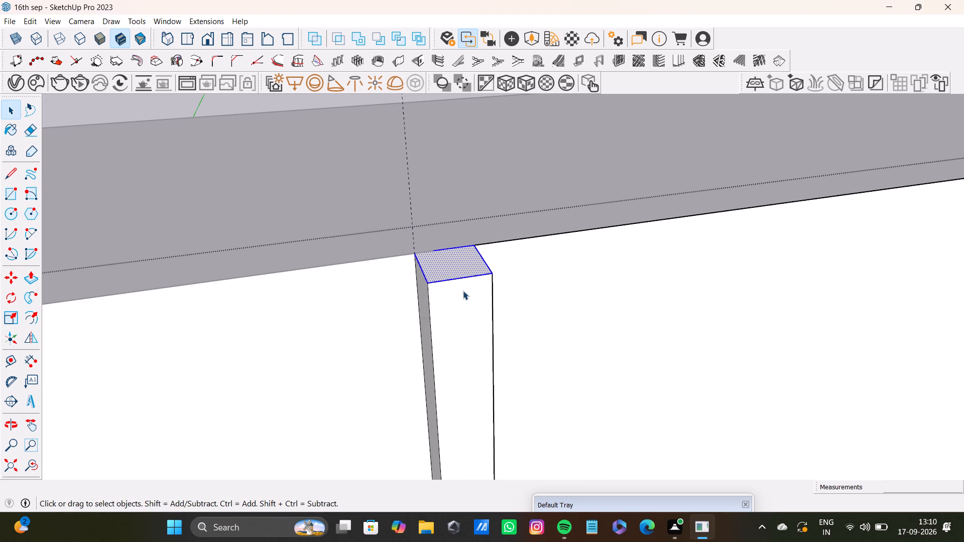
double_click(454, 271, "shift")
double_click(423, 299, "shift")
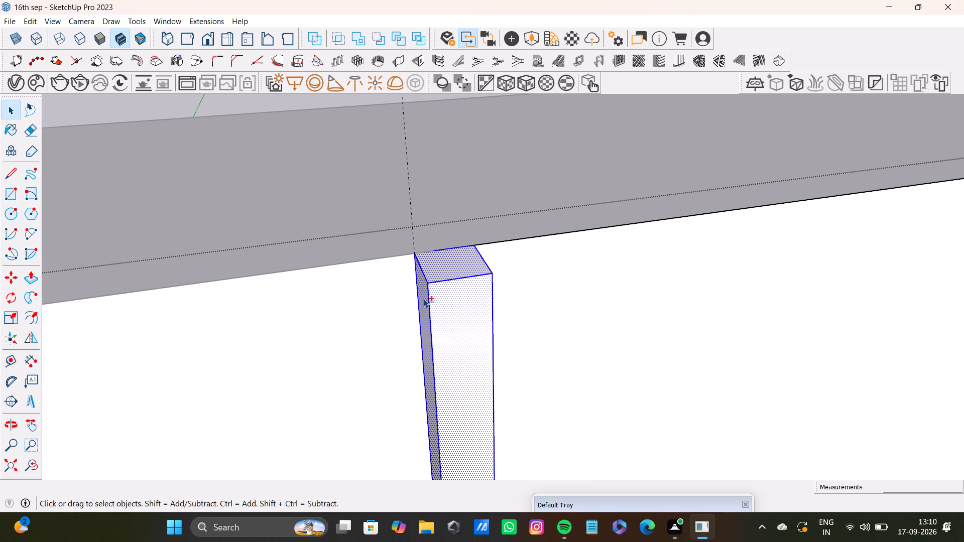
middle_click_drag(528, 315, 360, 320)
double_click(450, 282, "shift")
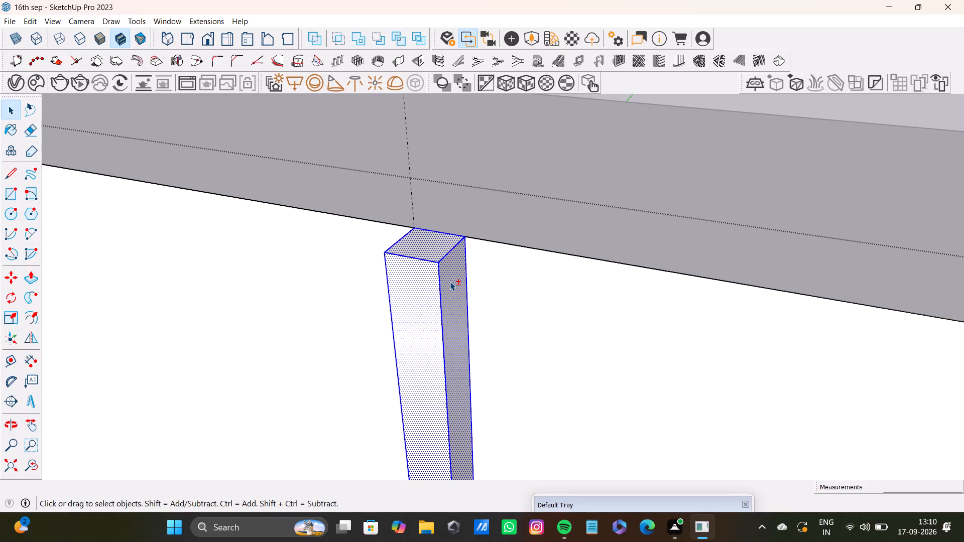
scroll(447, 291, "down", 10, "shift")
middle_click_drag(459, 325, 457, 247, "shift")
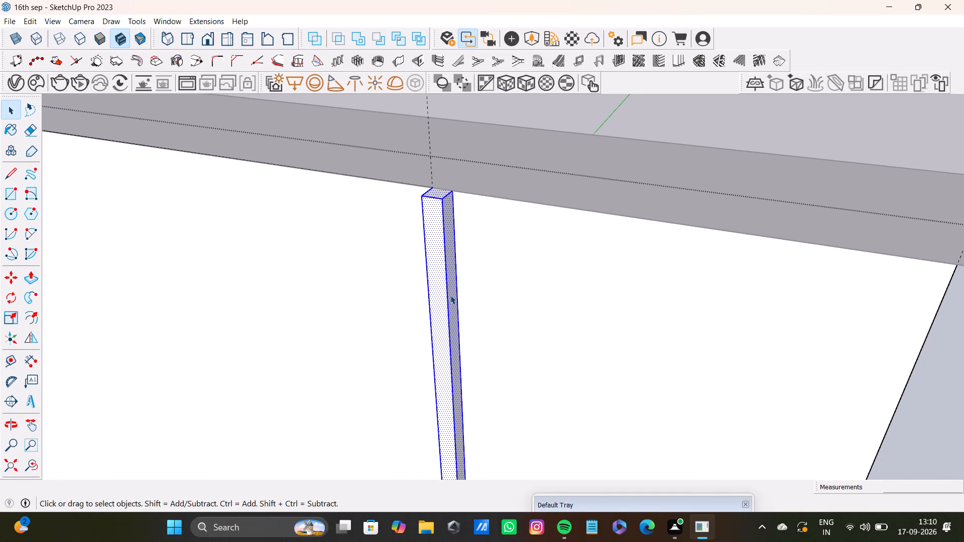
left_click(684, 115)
Select all faces of the narrow strip and make it a component named 2sep, replacing the selection with the component.
double_click(445, 221, "shift")
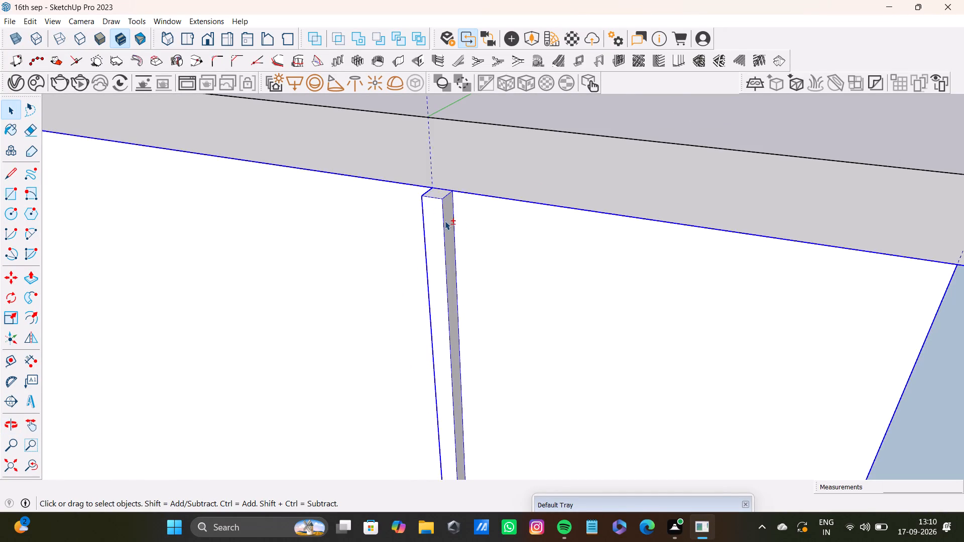
double_click(438, 222, "shift")
double_click(448, 221, "shift")
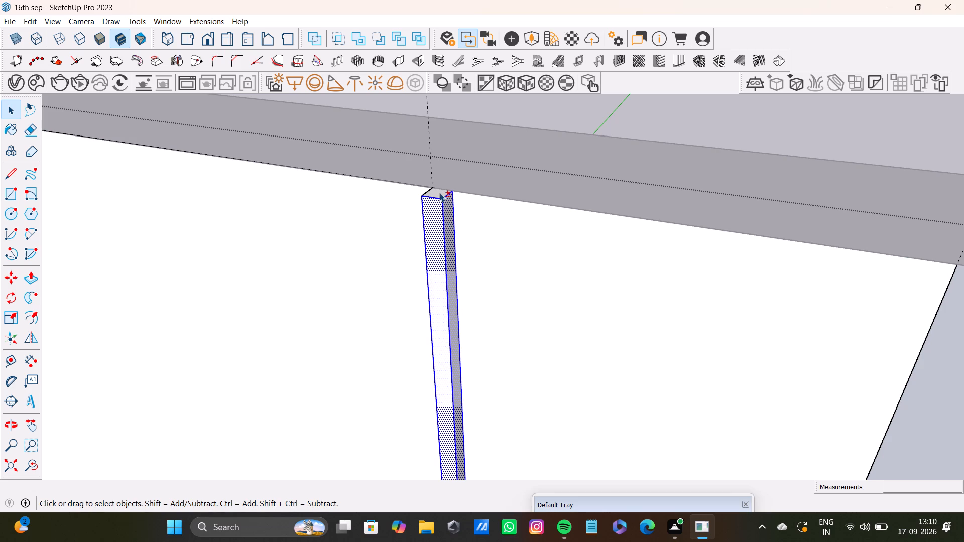
double_click(439, 193, "shift")
middle_click_drag(430, 241, 594, 221)
scroll(441, 274, "up", 3)
middle_click_drag(418, 269, 496, 242)
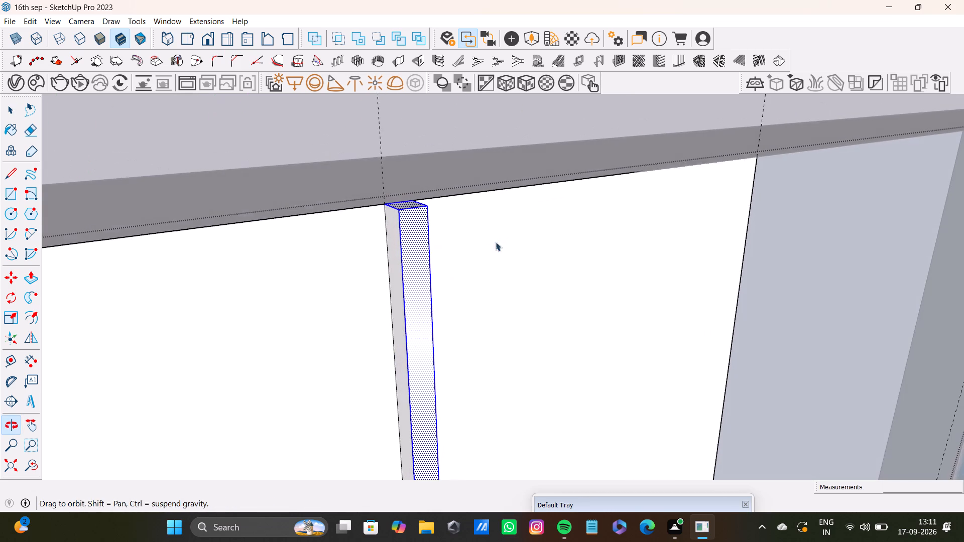
middle_click_drag(496, 242, 497, 244)
double_click(395, 234, "shift")
scroll(424, 270, "down", 6, "shift")
middle_click_drag(429, 301, 363, 91, "shift")
scroll(363, 91, "up", 1, "shift")
scroll(377, 217, "down", 4, "shift")
middle_click_drag(373, 346, 374, 345, "shift")
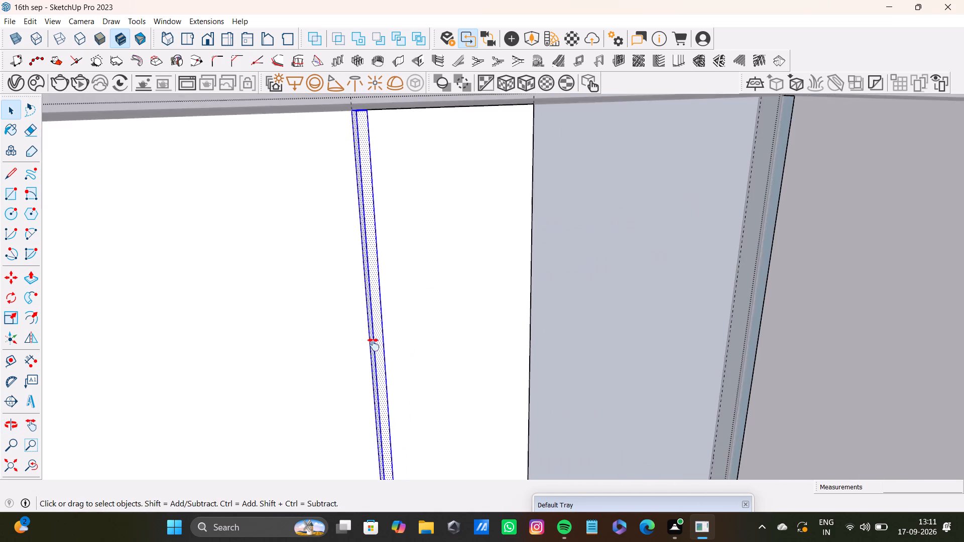
middle_click_drag(374, 345, 346, 100, "shift")
scroll(414, 313, "down", 3, "shift")
middle_click_drag(413, 335, 378, 146, "shift")
scroll(351, 328, "up", 18, "shift")
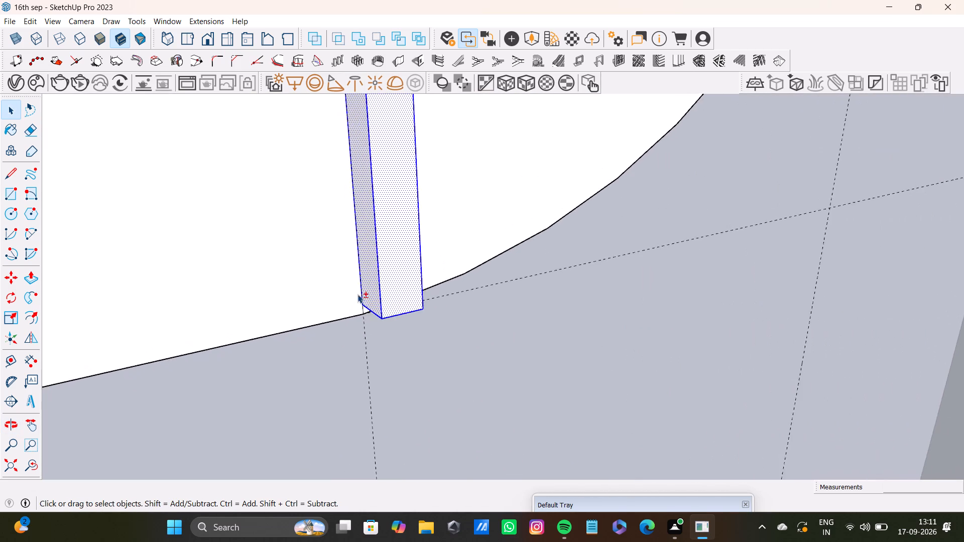
scroll(357, 294, "up", 4, "shift")
middle_click_drag(404, 341, 402, 371, "shift")
middle_click_drag(400, 370, 395, 189)
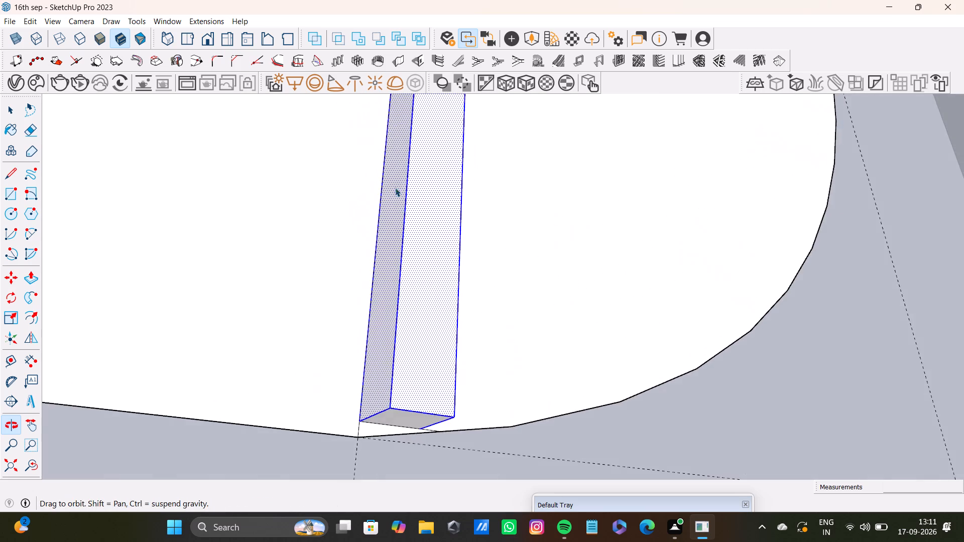
middle_click_drag(384, 403, 381, 348)
left_click(419, 428, "shift")
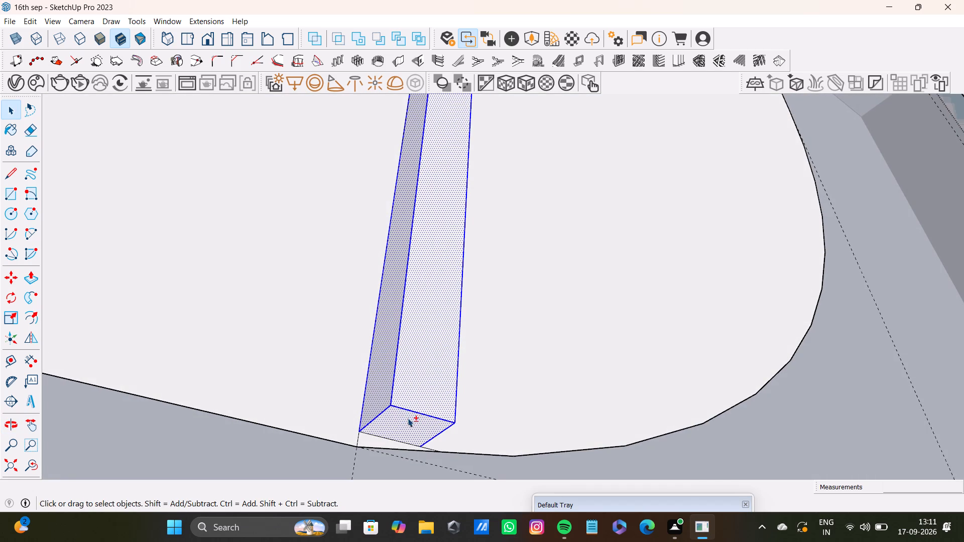
double_click(408, 418, "shift")
double_click(409, 425, "shift")
right_click(419, 363, "shift")
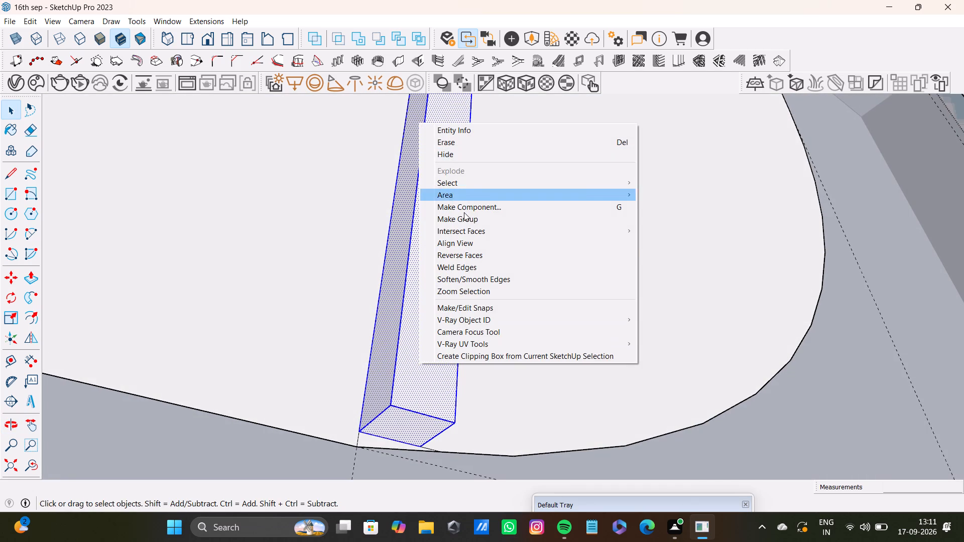
left_click(470, 211, "shift")
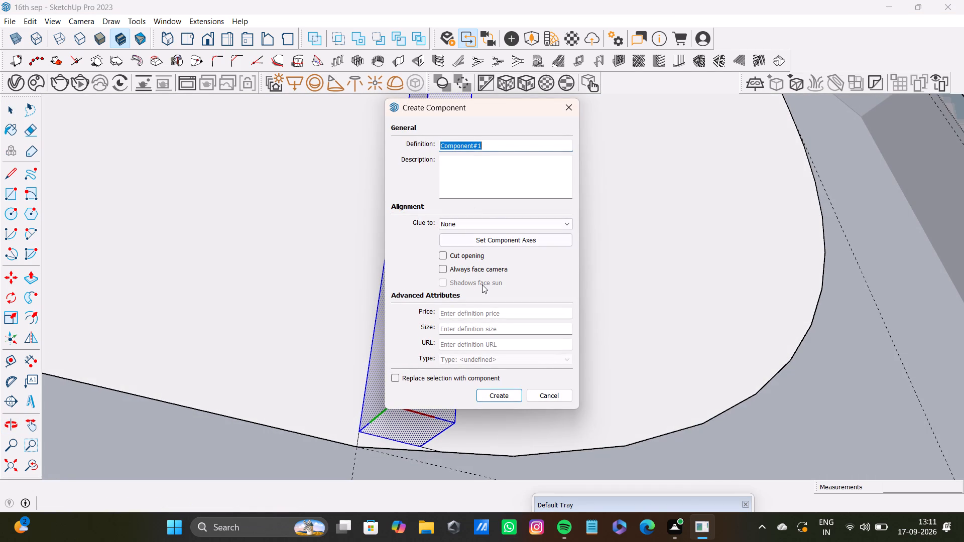
left_click(486, 147, "shift")
key("F12")
key("BackSpace")
type("2sep")
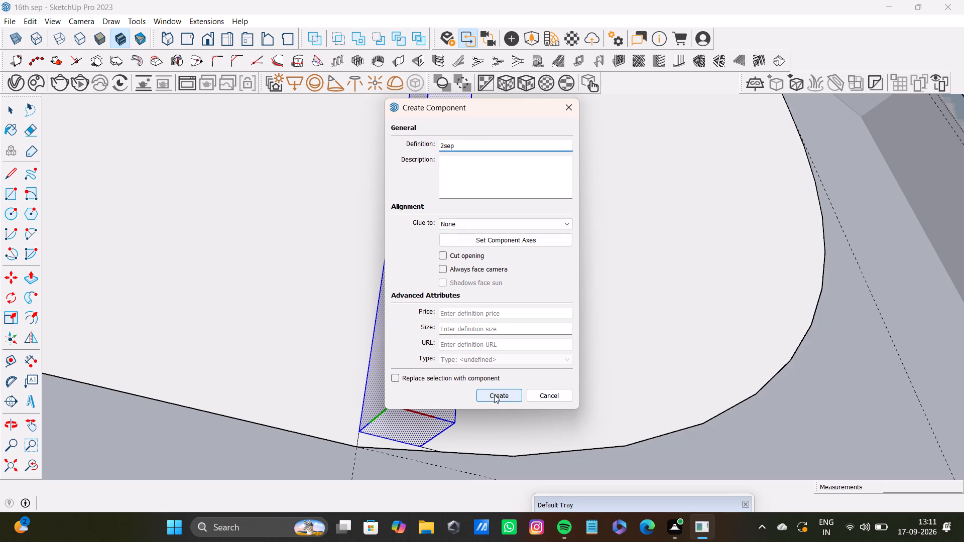
left_click(396, 379)
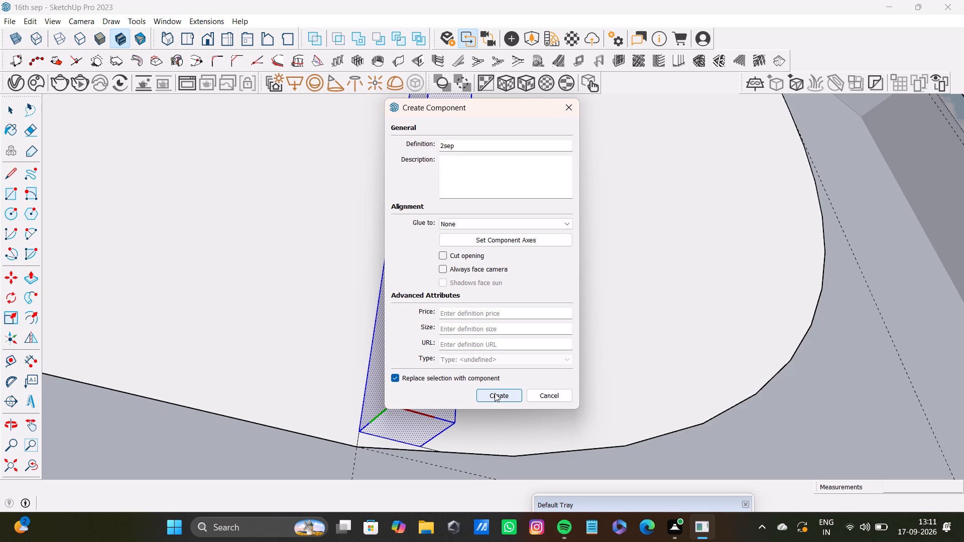
left_click(495, 393)
left_click(619, 361)
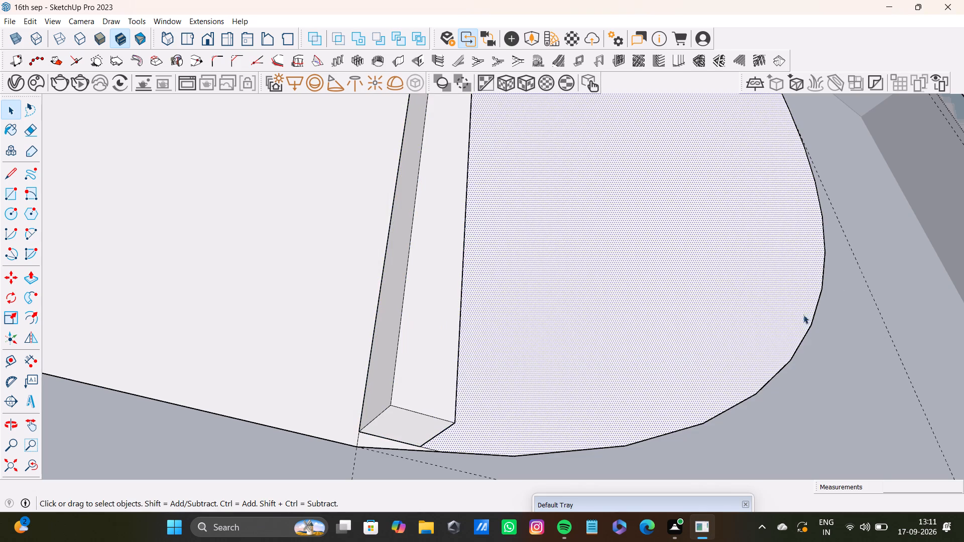
left_click(867, 274)
Inside the 2sep component, copy all of the narrow strip's geometry about 1' 4 7/16" along the wall's top edge towards the panel's outer edge.
double_click(398, 354)
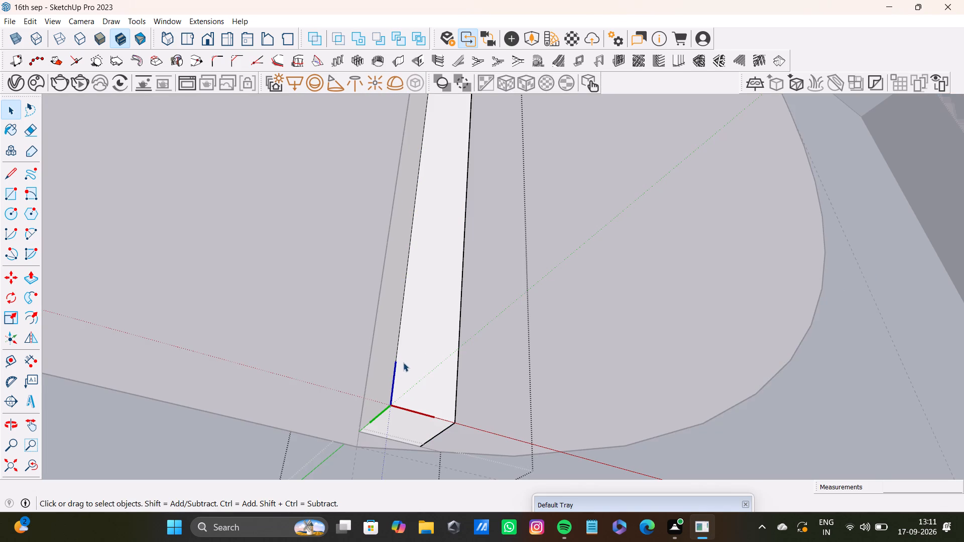
scroll(413, 336, "down", 7)
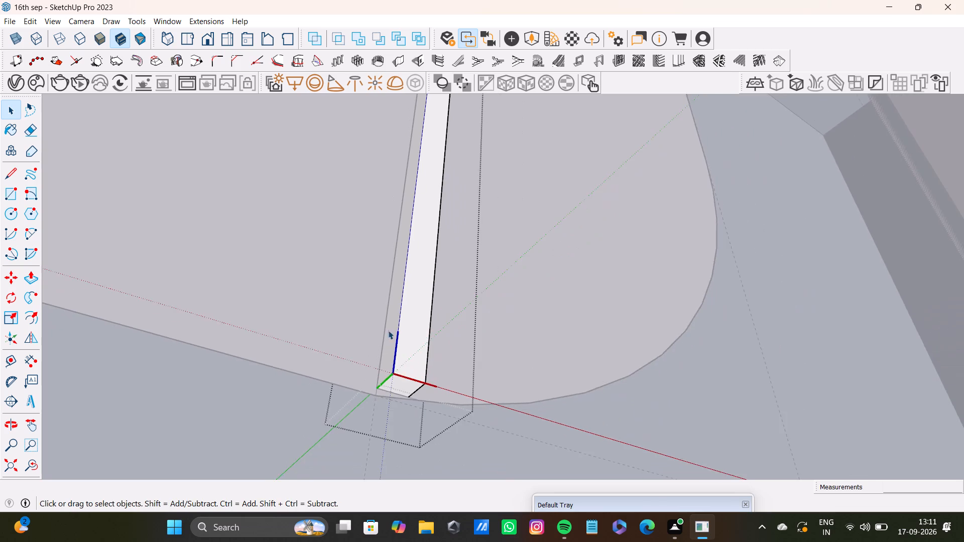
middle_click_drag(388, 330, 375, 438)
scroll(381, 360, "down", 9)
middle_click_drag(412, 318, 426, 495, "shift")
scroll(432, 305, "down", 8)
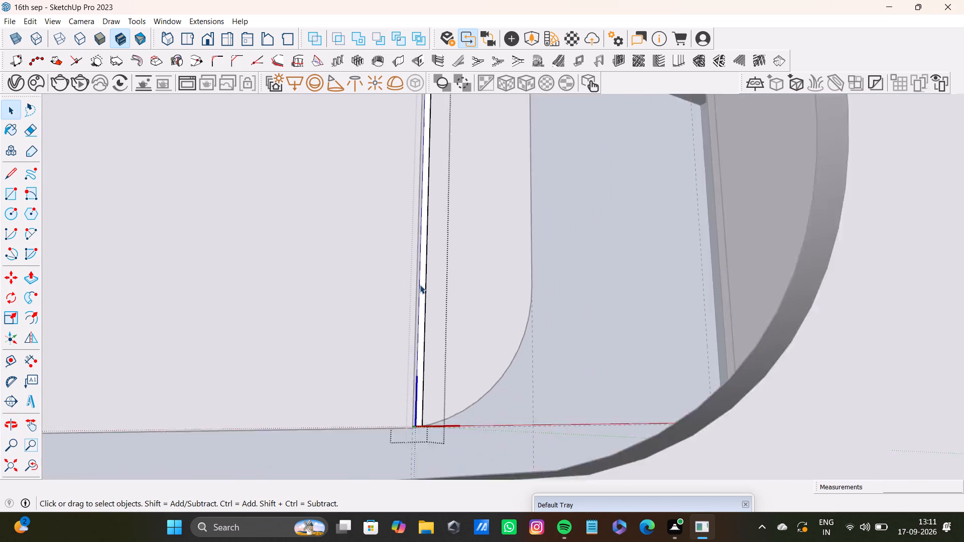
scroll(420, 285, "down", 2)
middle_click_drag(422, 274, 418, 437)
middle_click_drag(434, 193, 341, 420)
scroll(371, 294, "up", 6)
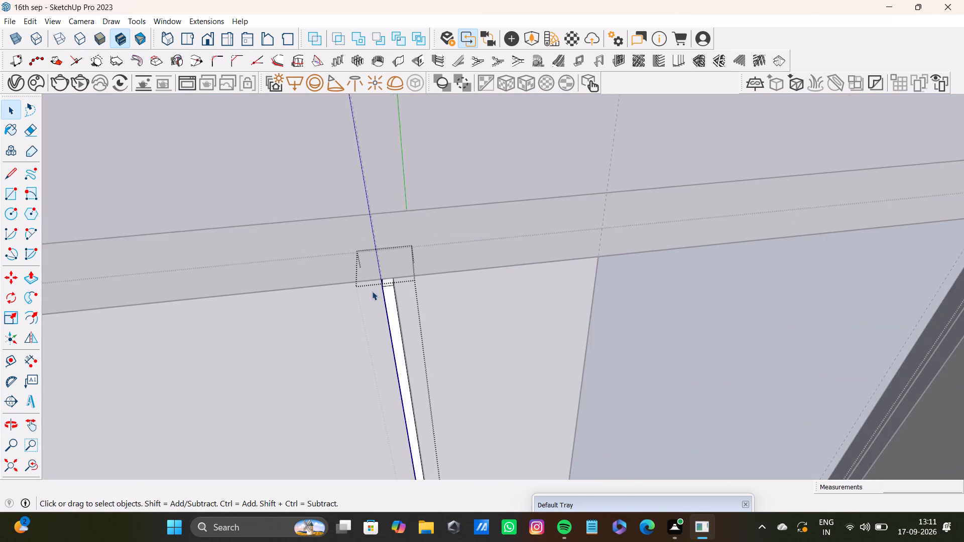
scroll(372, 291, "up", 18)
triple_click(427, 269)
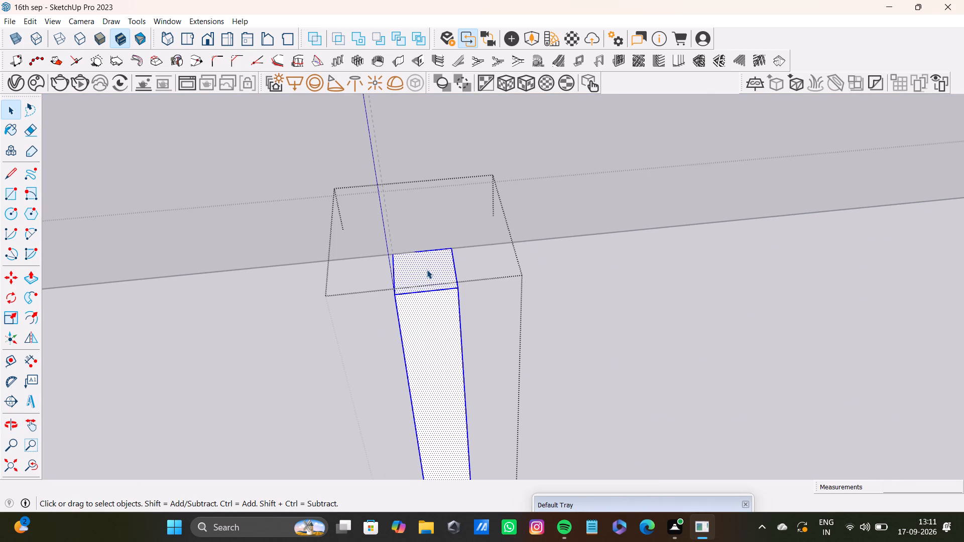
scroll(417, 323, "down", 9)
middle_click_drag(414, 344, 640, 314)
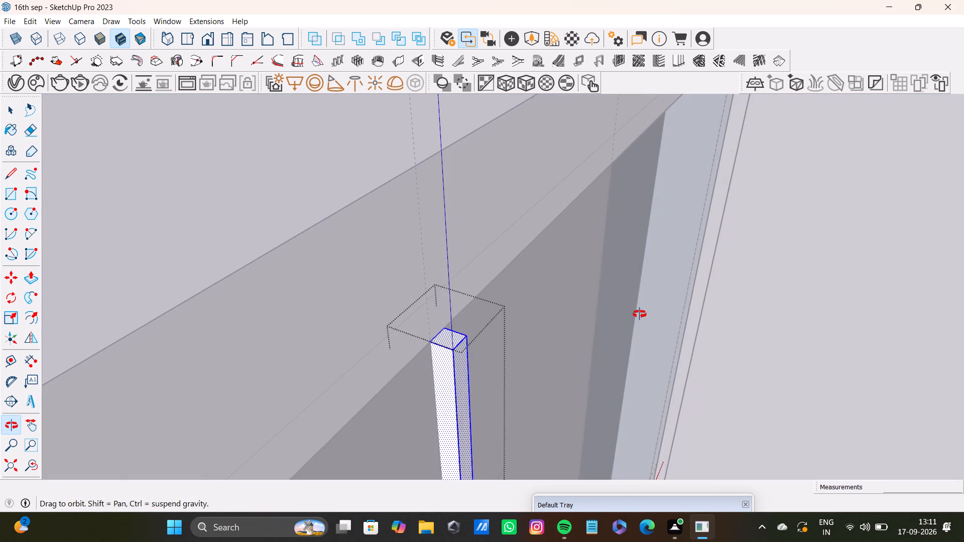
middle_click_drag(640, 314, 445, 366)
key("m")
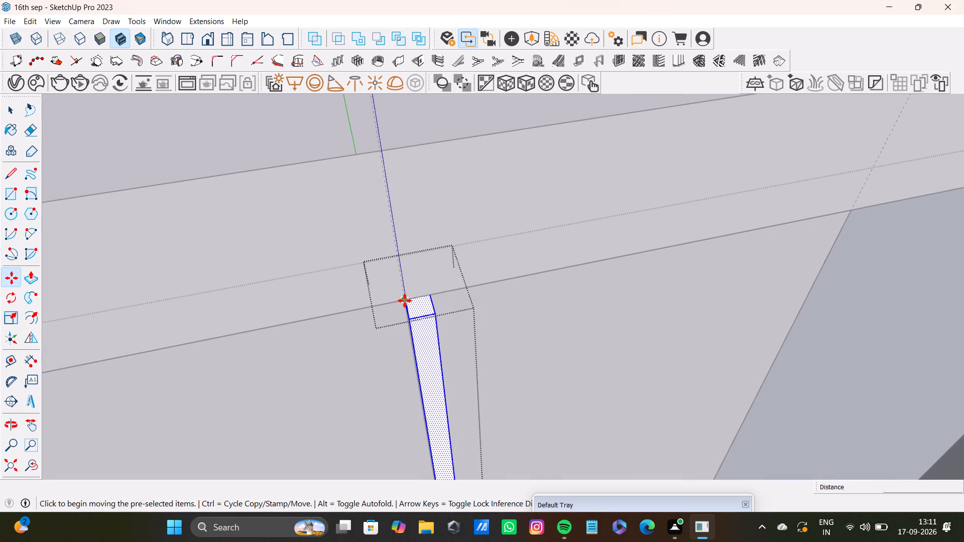
left_click(405, 301, "ctrl")
scroll(549, 277, "down", 3)
middle_click_drag(625, 274, 410, 293, "shift")
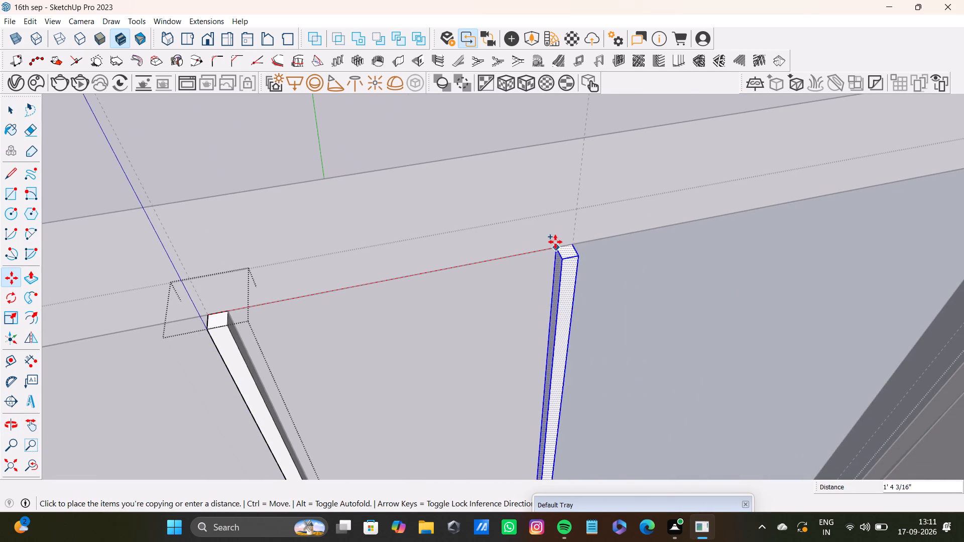
left_click(558, 240)
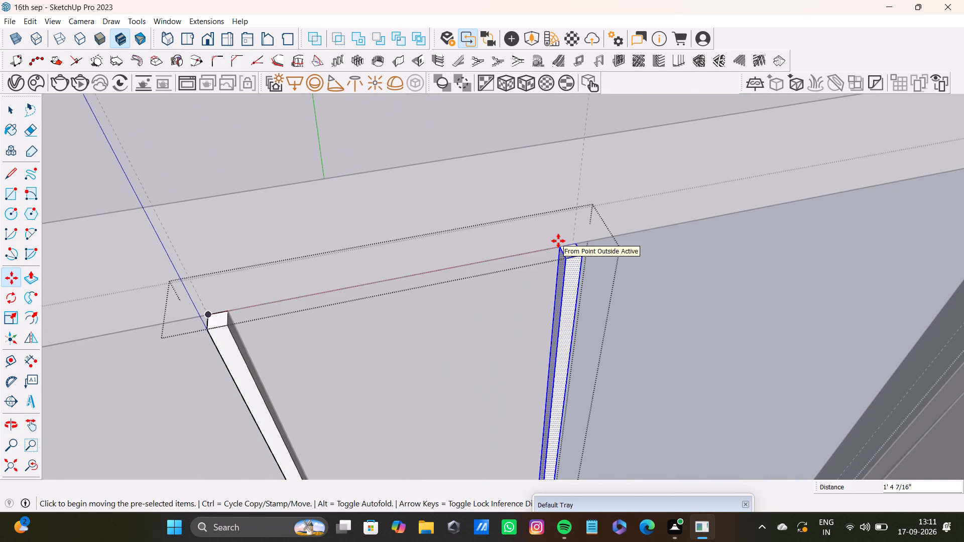
Divide the strip copy's distance by 12 to fill the span with evenly spaced narrow strips.
key("slash")
type("12")
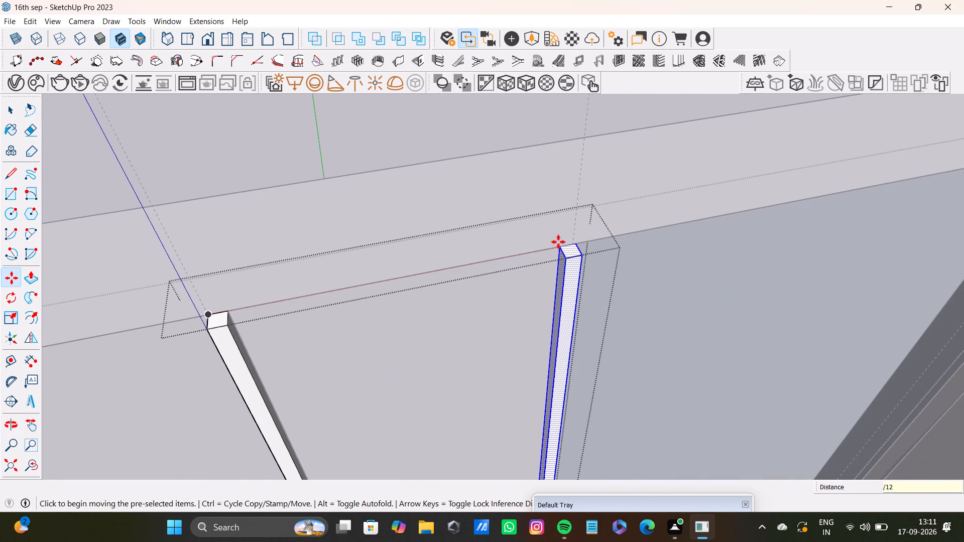
key("Return")
key("space")
scroll(398, 372, "down", 9)
left_click(427, 218)
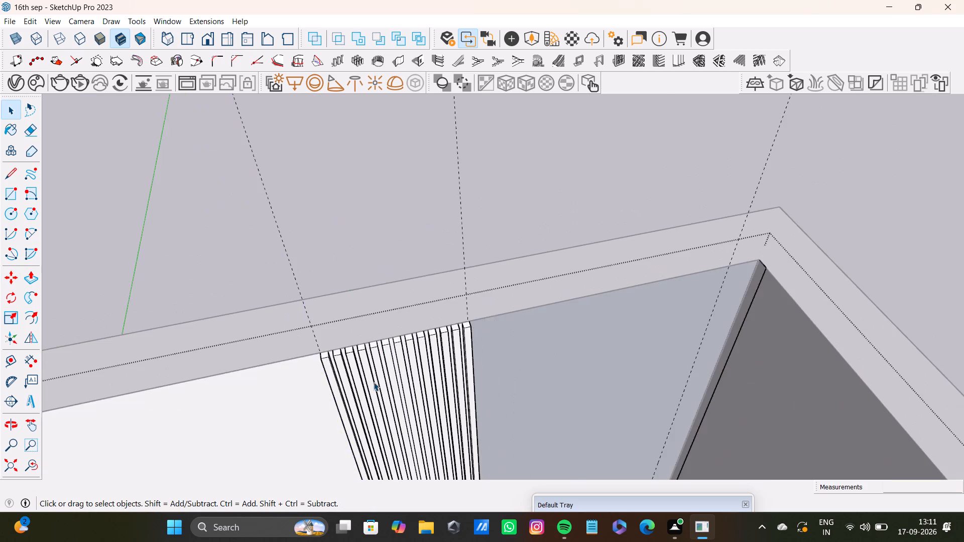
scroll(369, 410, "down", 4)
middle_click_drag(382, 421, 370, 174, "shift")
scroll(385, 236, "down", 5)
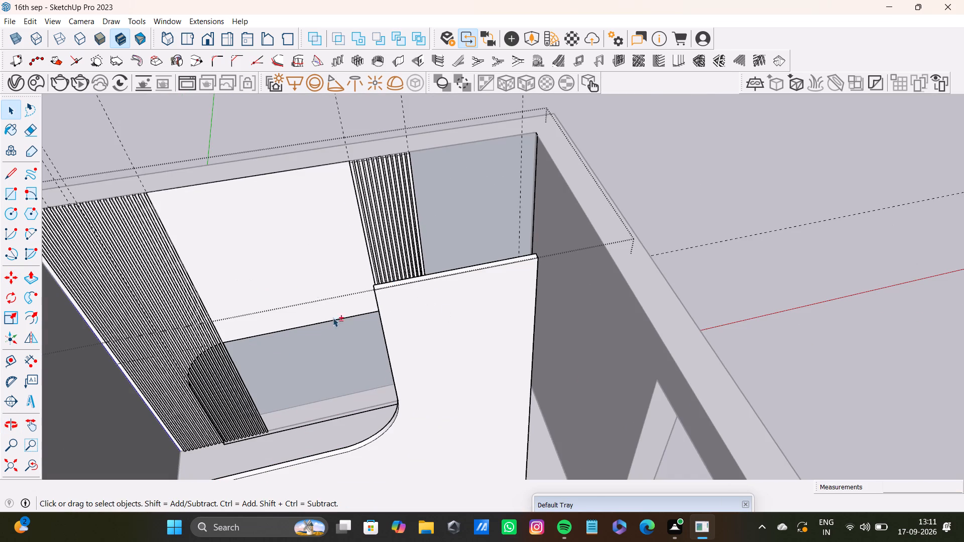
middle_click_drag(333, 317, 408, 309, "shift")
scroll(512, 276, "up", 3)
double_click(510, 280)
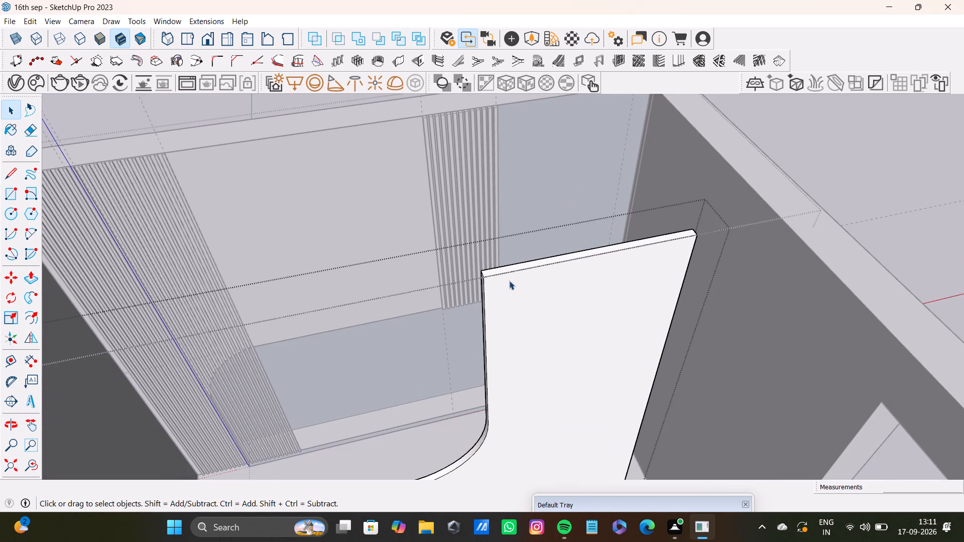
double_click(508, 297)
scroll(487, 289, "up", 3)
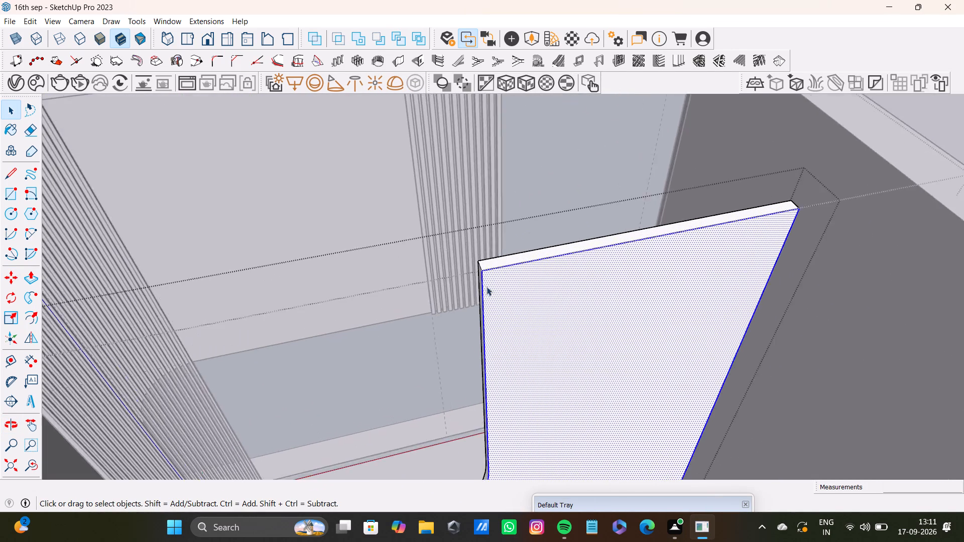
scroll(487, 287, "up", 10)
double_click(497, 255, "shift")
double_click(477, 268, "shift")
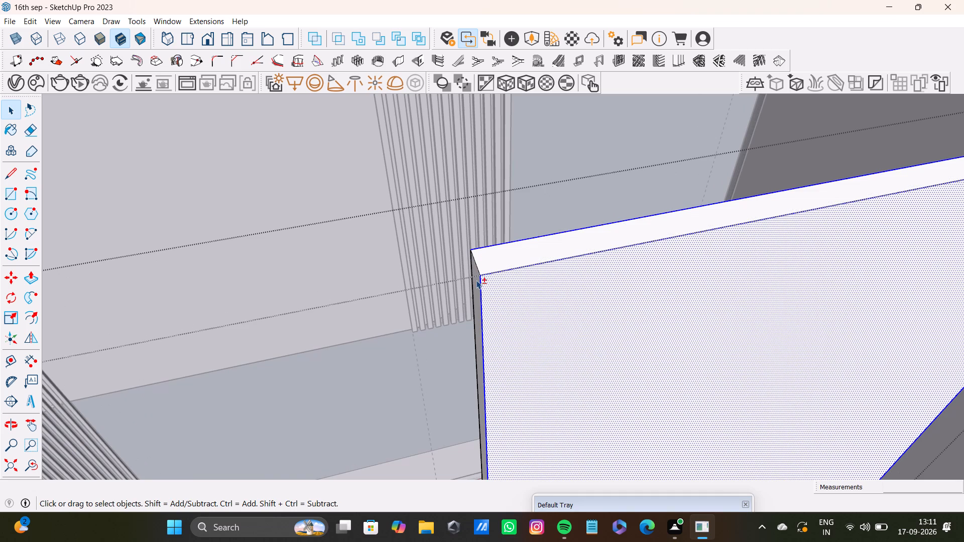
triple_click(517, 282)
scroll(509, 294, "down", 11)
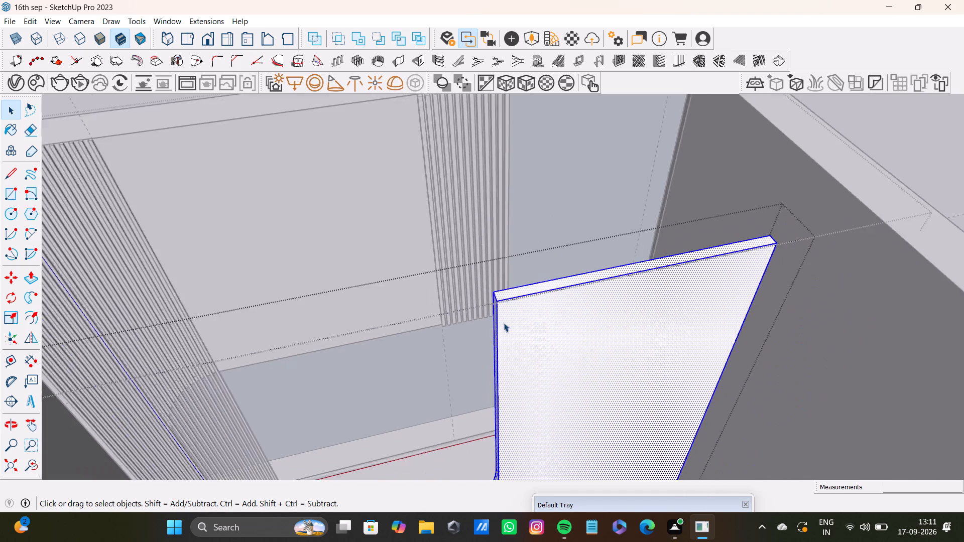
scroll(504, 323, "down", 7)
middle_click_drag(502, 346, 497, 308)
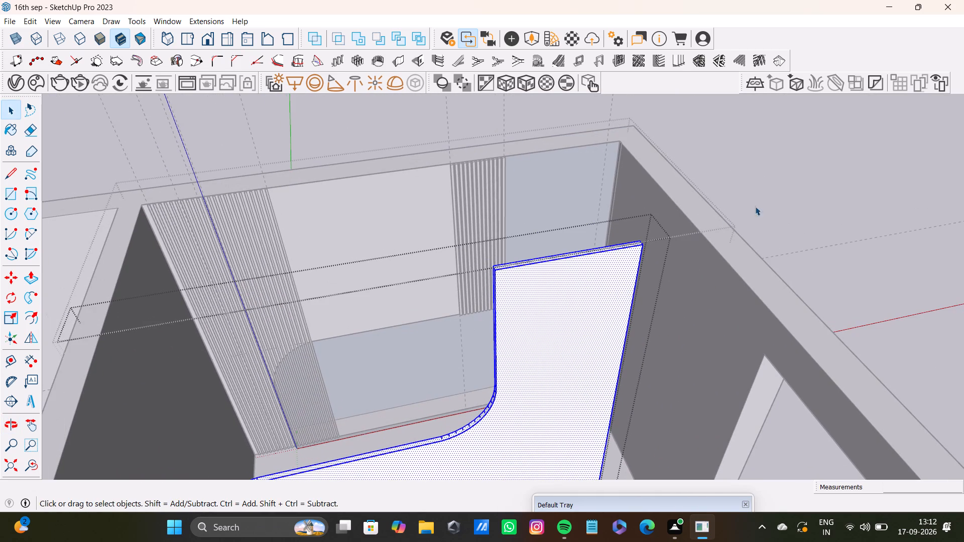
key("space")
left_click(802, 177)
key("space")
In the wide strip band, select the top, front and one side face with edges of the three strips nearest the dark side wall.
scroll(184, 214, "up", 10)
middle_click_drag(220, 216, 388, 264, "shift")
scroll(230, 222, "up", 2)
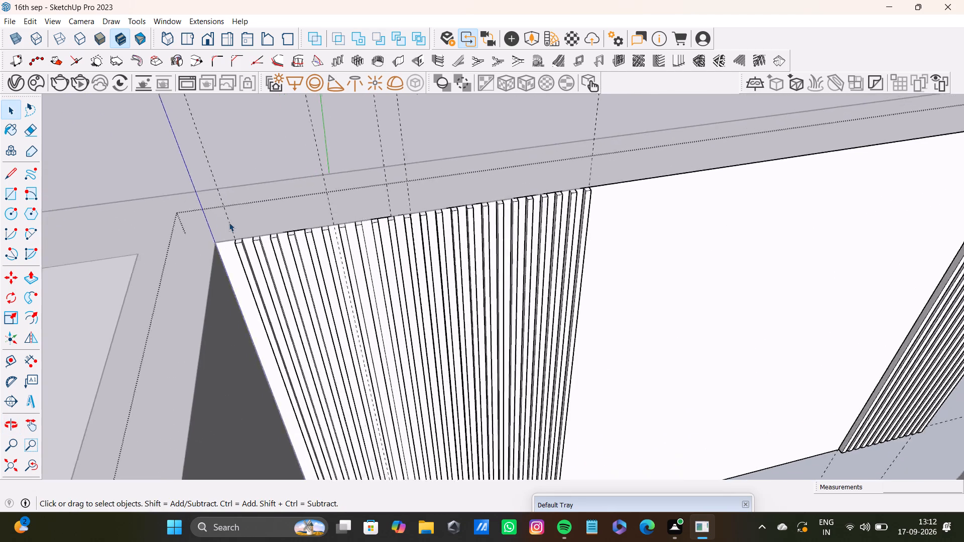
scroll(229, 222, "up", 14)
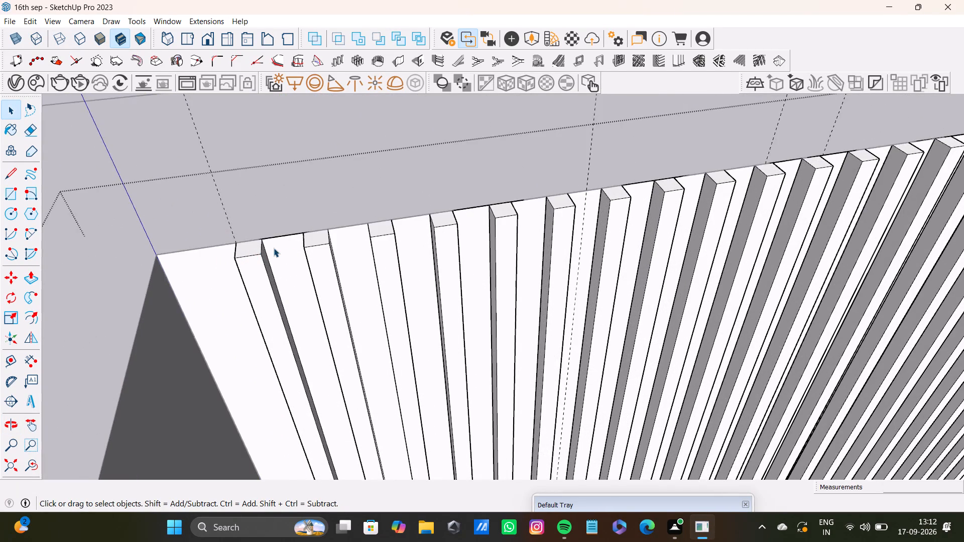
scroll(274, 248, "down", 13)
scroll(269, 251, "up", 16)
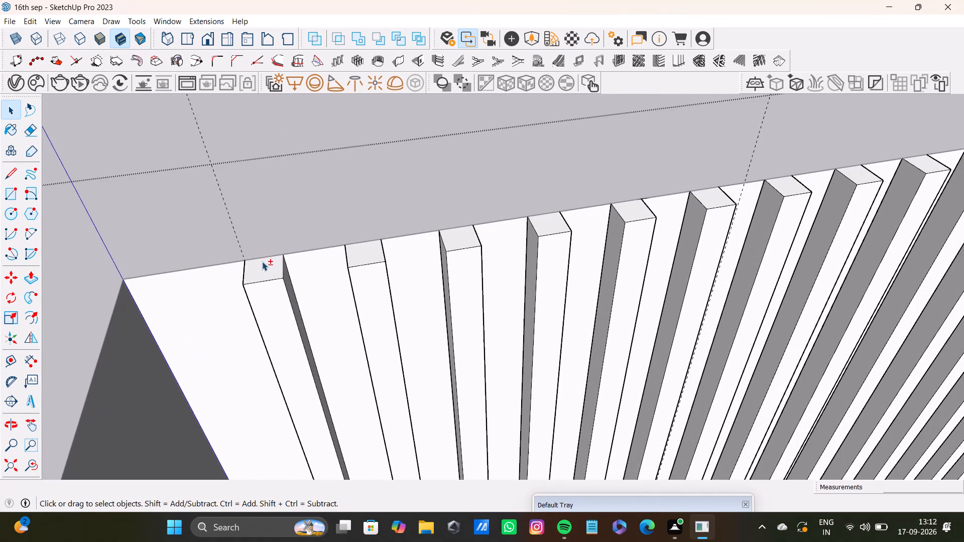
double_click(262, 261, "shift")
left_click(269, 276, "shift")
double_click(271, 284, "shift")
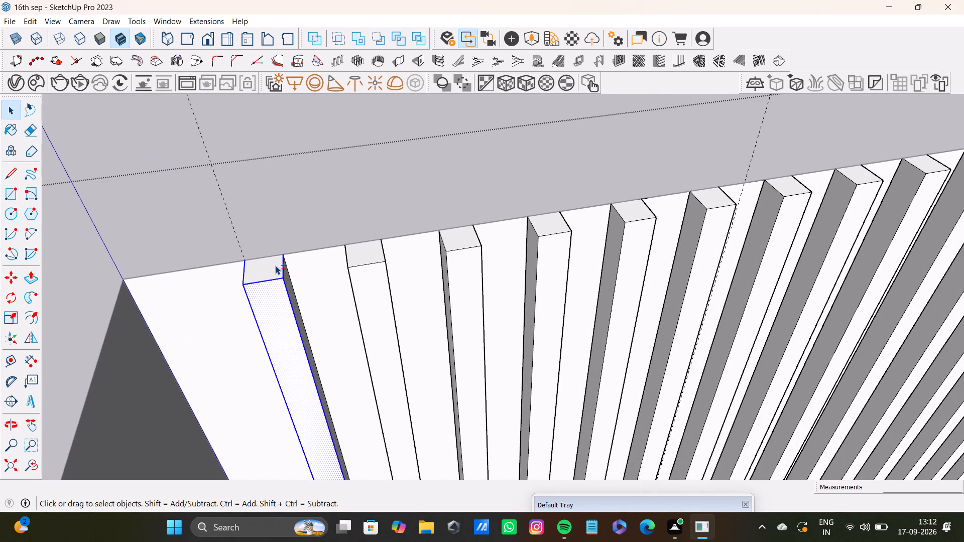
double_click(275, 265, "shift")
middle_click_drag(312, 342, 145, 354)
scroll(409, 195, "up", 3)
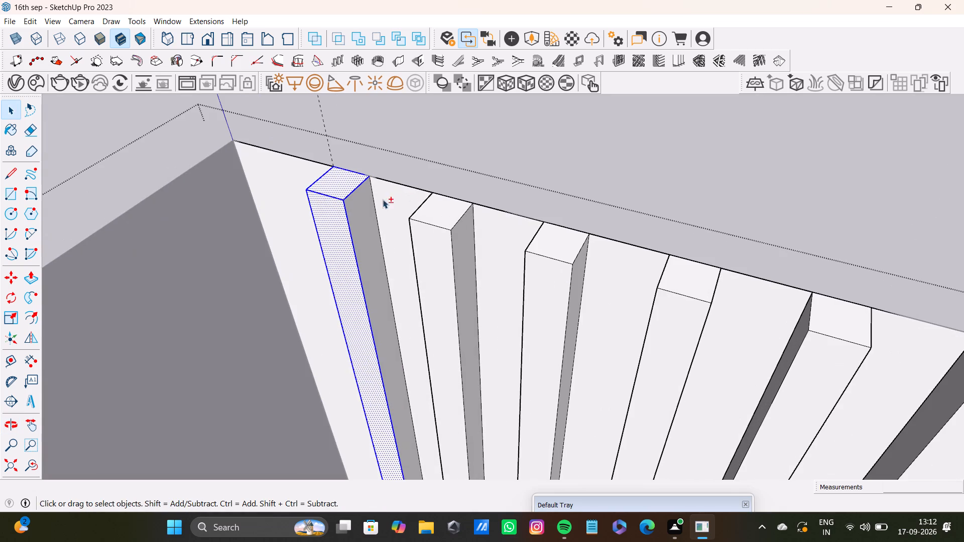
double_click(356, 224, "shift")
double_click(432, 217, "shift")
double_click(440, 249, "shift")
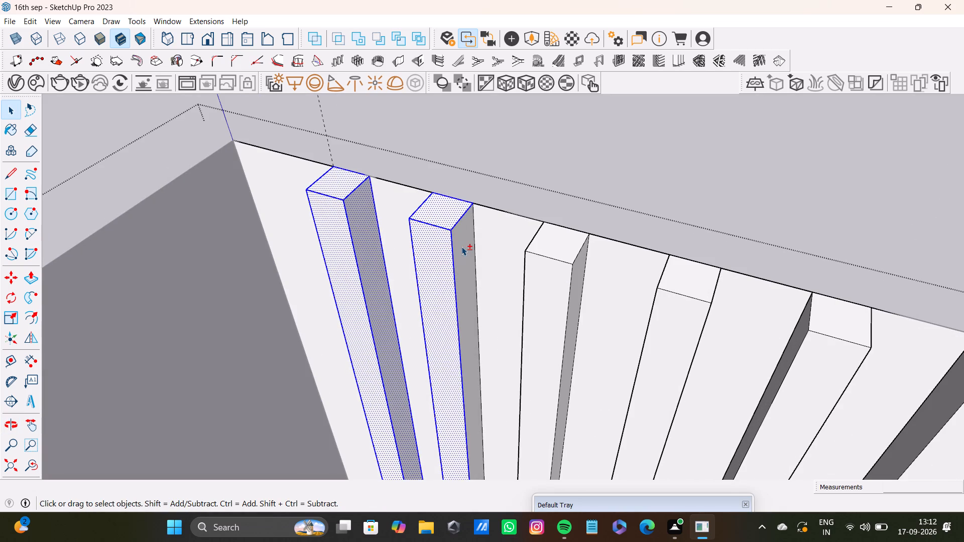
double_click(461, 246, "shift")
double_click(553, 244, "shift")
double_click(556, 288, "shift")
double_click(580, 278, "shift")
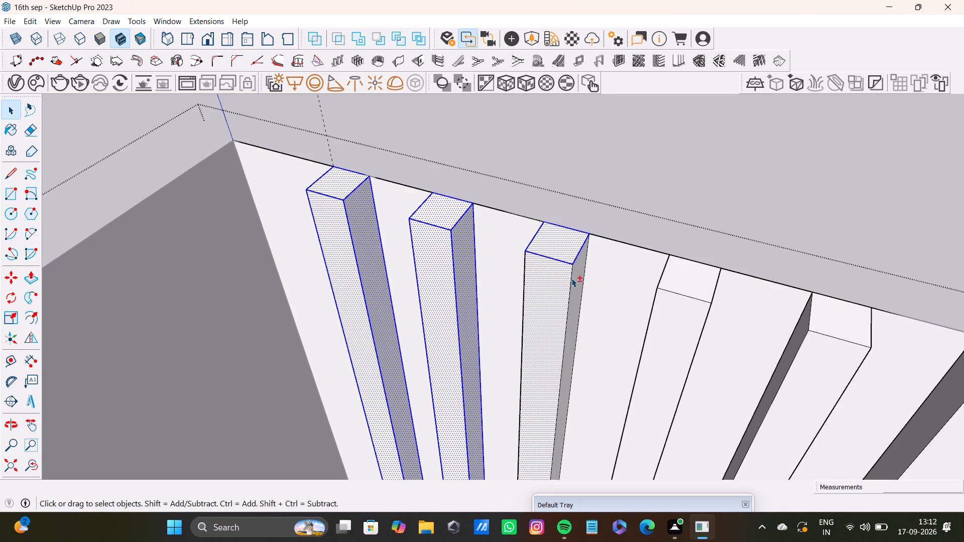
double_click(567, 279, "shift")
double_click(574, 282, "shift")
double_click(560, 286, "shift")
Add the top, front and side faces of the fourth, fifth and sixth strips to the selection.
double_click(696, 290, "shift")
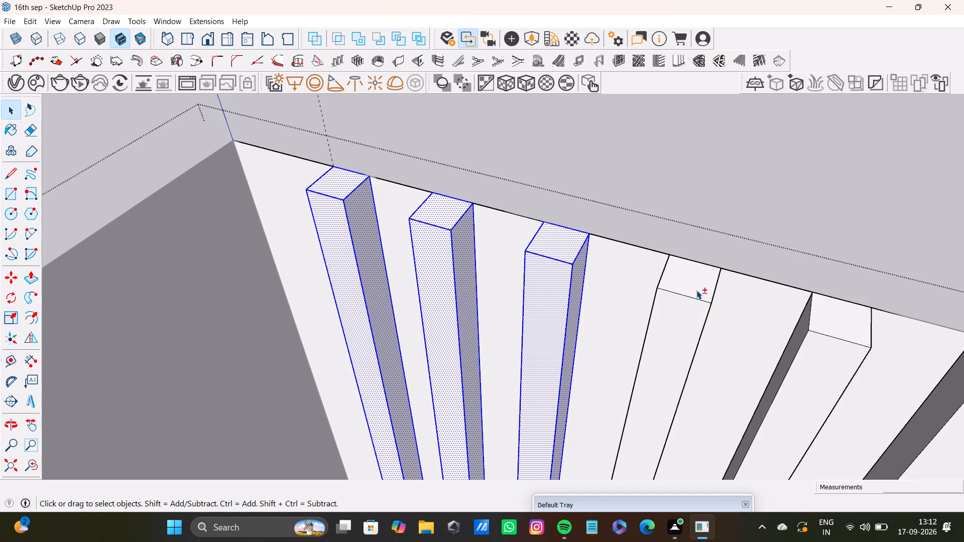
double_click(696, 311, "shift")
middle_click_drag(770, 327, 470, 216, "shift")
double_click(365, 207, "shift")
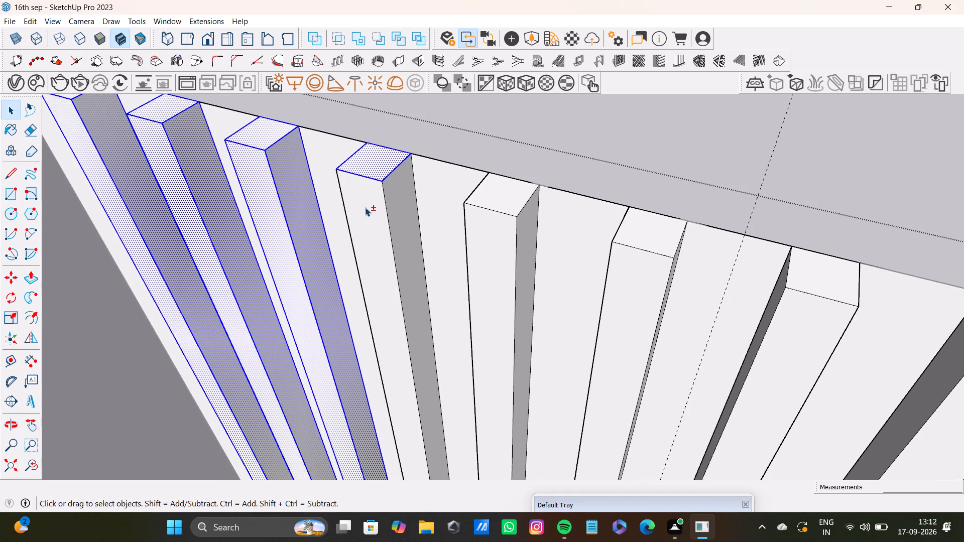
double_click(395, 201, "shift")
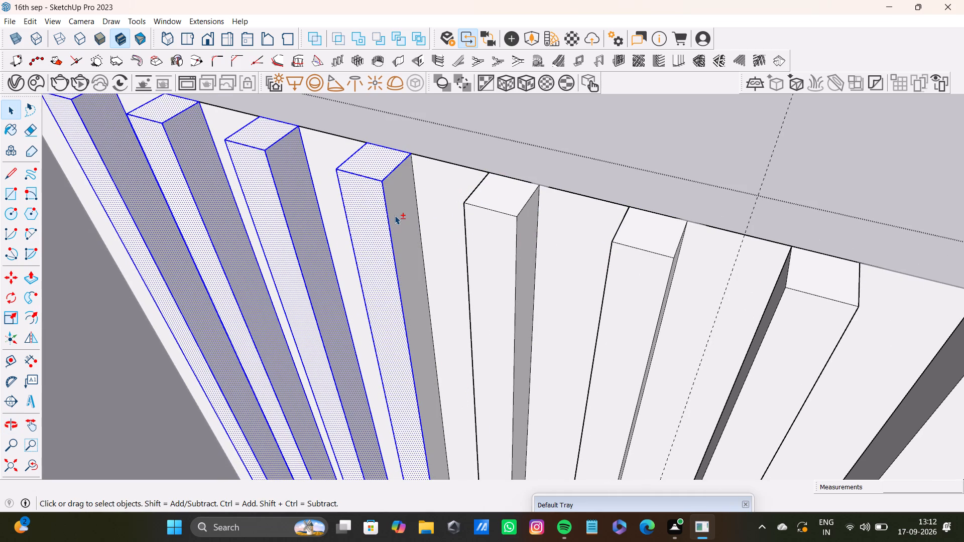
double_click(395, 215, "shift")
double_click(485, 202, "shift")
double_click(502, 226, "shift")
double_click(526, 226, "shift")
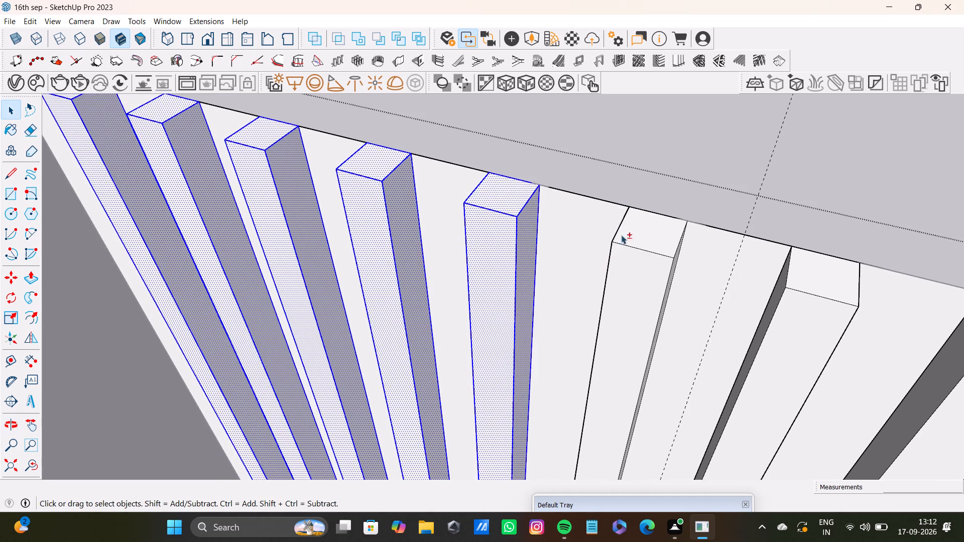
double_click(654, 243, "shift")
double_click(652, 269, "shift")
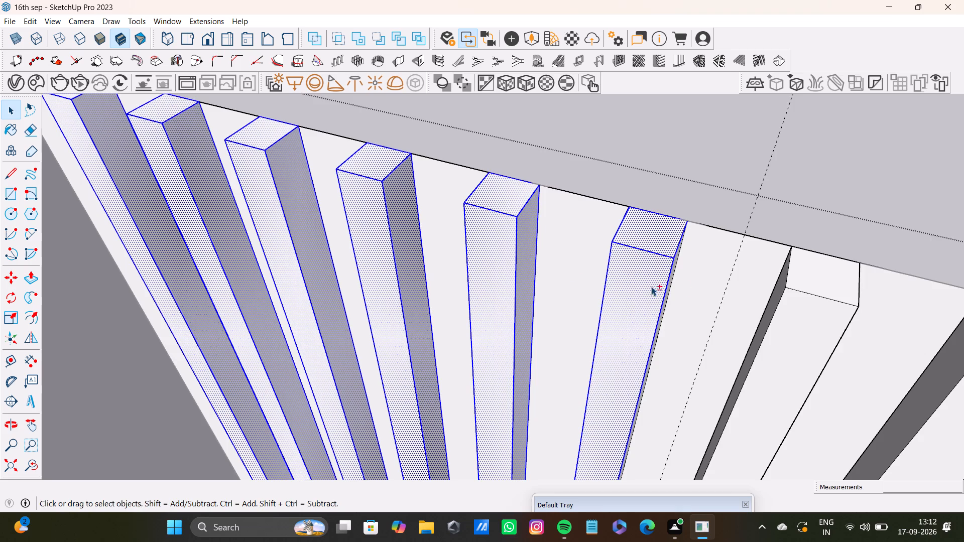
middle_click_drag(523, 246, 502, 225, "shift")
middle_click_drag(588, 252, 411, 204, "shift")
double_click(466, 191, "shift")
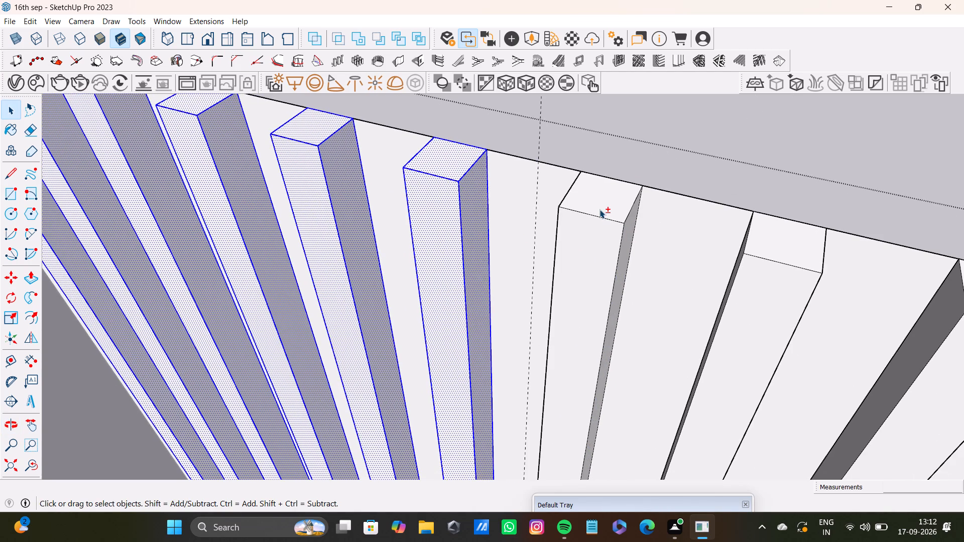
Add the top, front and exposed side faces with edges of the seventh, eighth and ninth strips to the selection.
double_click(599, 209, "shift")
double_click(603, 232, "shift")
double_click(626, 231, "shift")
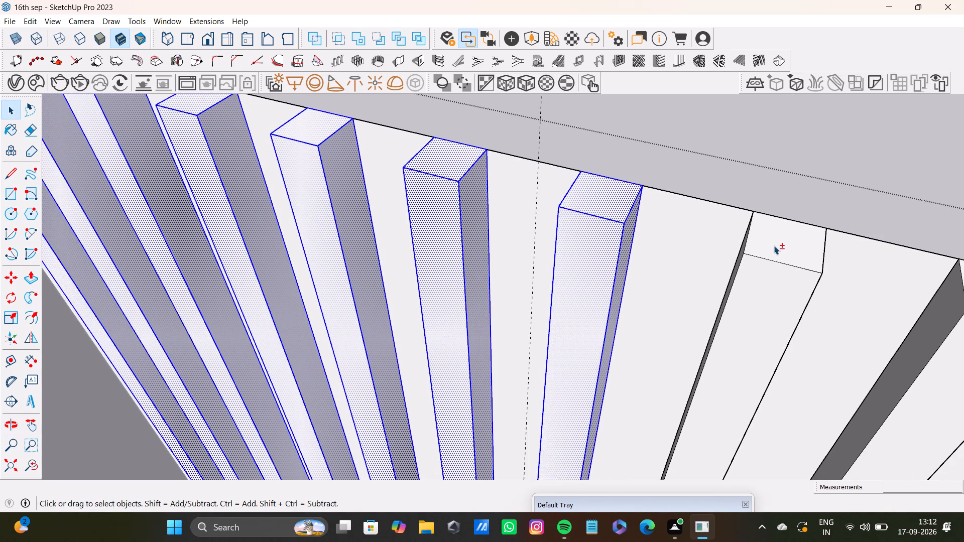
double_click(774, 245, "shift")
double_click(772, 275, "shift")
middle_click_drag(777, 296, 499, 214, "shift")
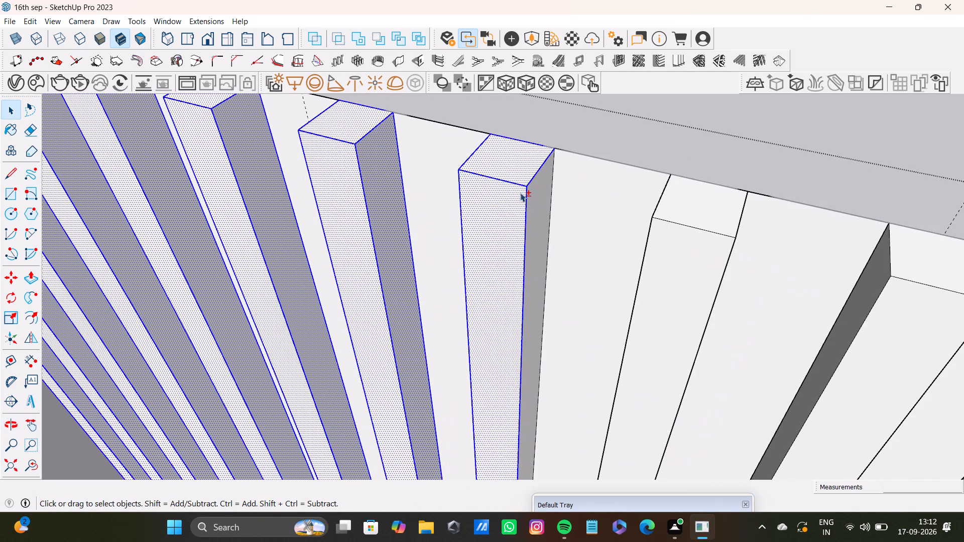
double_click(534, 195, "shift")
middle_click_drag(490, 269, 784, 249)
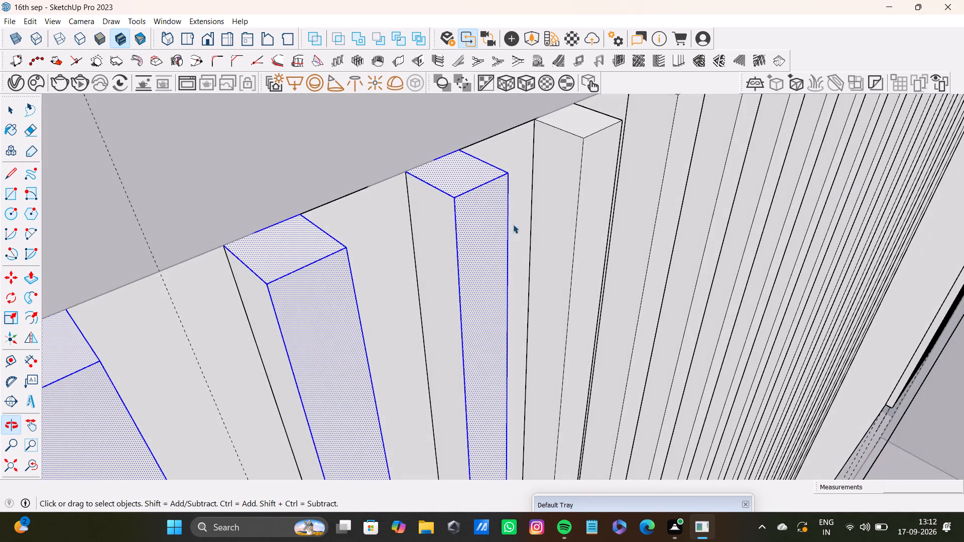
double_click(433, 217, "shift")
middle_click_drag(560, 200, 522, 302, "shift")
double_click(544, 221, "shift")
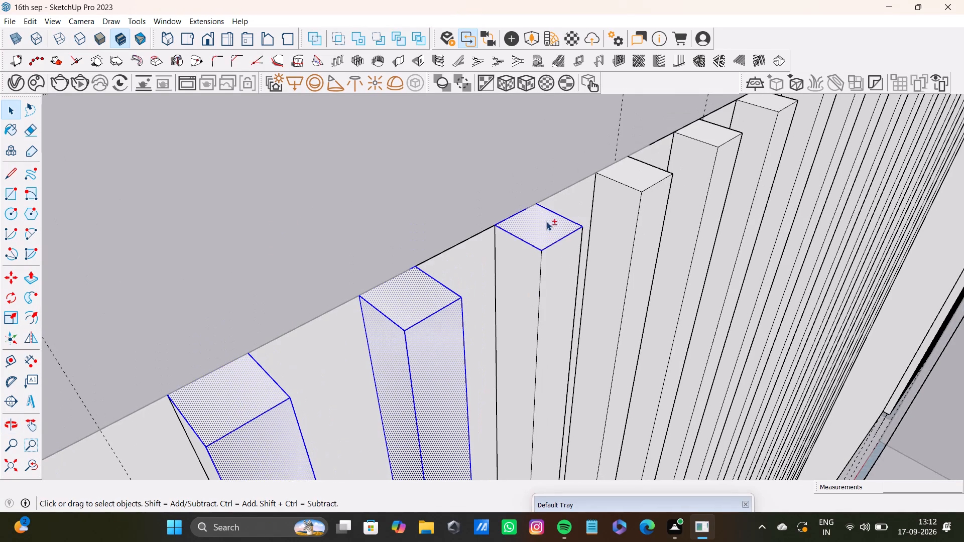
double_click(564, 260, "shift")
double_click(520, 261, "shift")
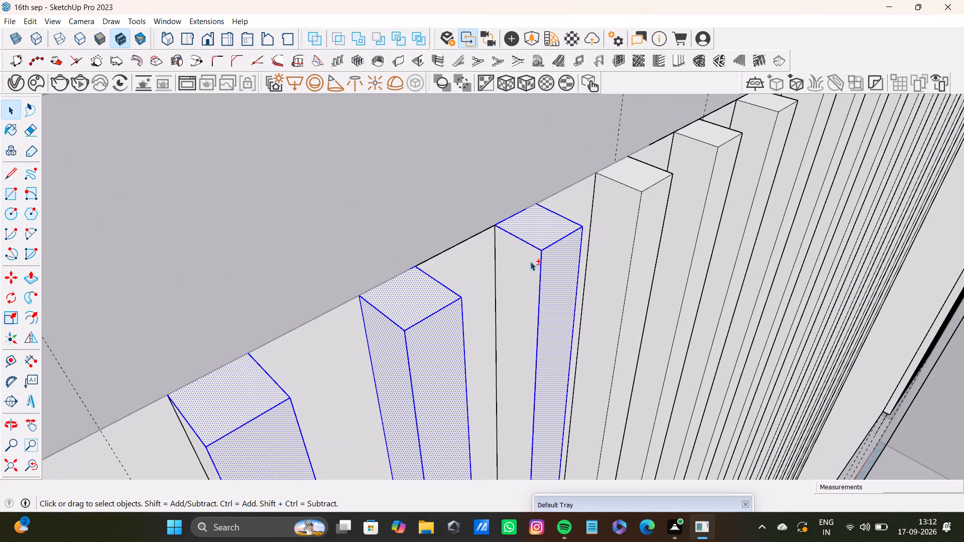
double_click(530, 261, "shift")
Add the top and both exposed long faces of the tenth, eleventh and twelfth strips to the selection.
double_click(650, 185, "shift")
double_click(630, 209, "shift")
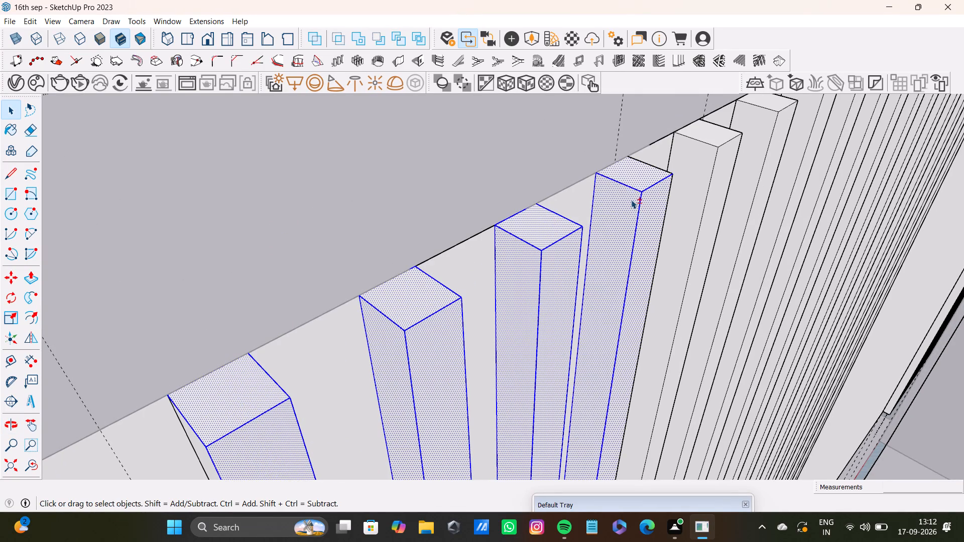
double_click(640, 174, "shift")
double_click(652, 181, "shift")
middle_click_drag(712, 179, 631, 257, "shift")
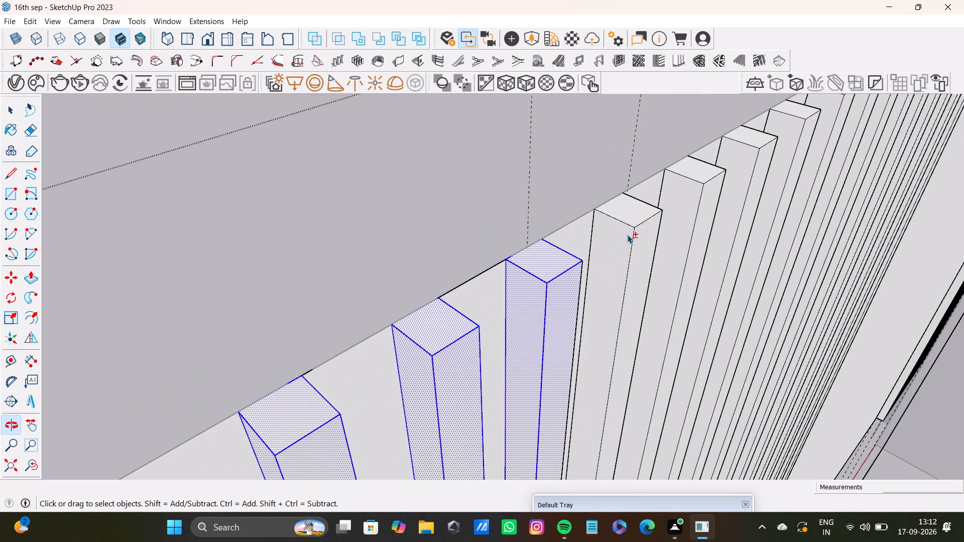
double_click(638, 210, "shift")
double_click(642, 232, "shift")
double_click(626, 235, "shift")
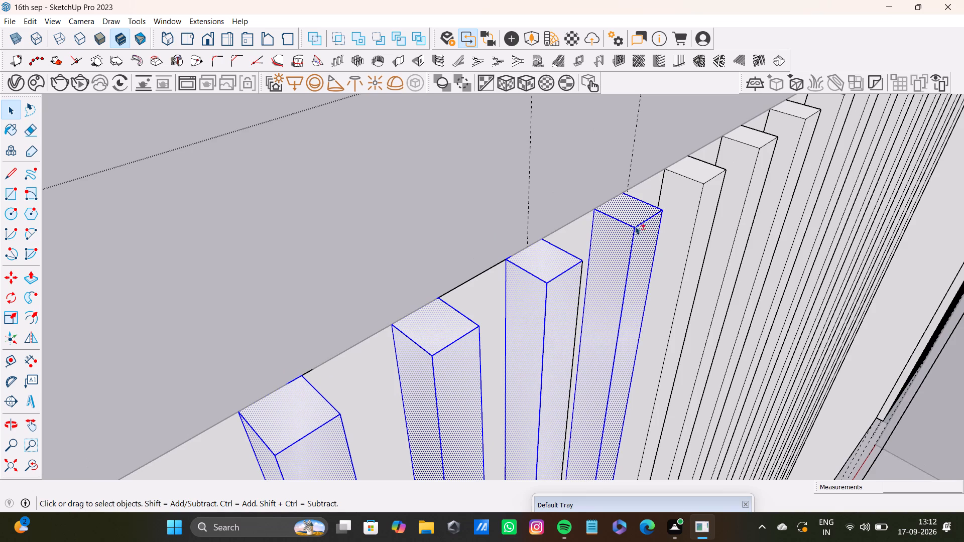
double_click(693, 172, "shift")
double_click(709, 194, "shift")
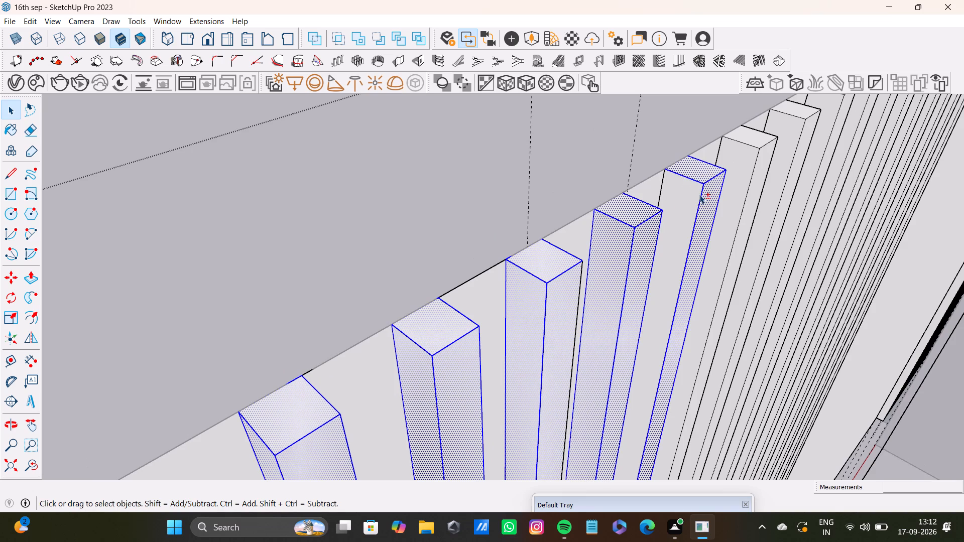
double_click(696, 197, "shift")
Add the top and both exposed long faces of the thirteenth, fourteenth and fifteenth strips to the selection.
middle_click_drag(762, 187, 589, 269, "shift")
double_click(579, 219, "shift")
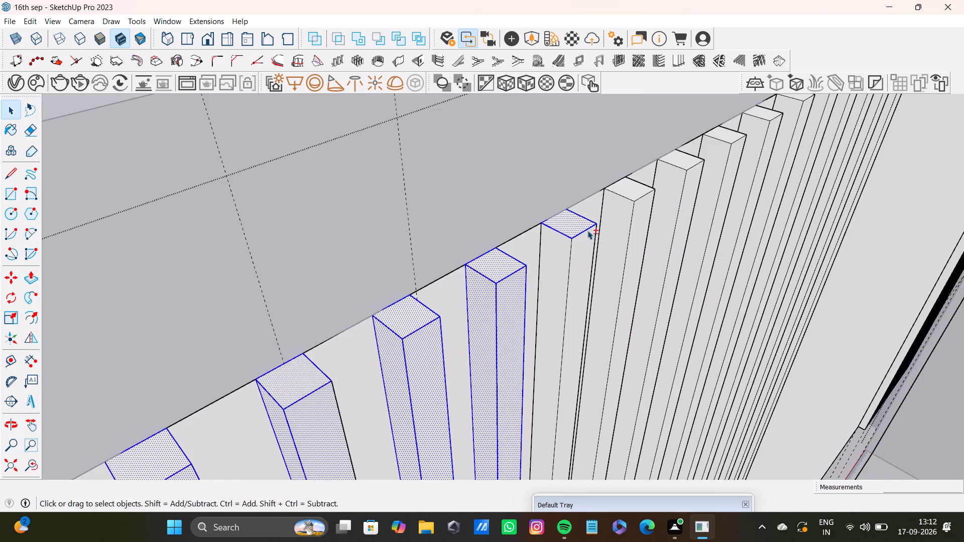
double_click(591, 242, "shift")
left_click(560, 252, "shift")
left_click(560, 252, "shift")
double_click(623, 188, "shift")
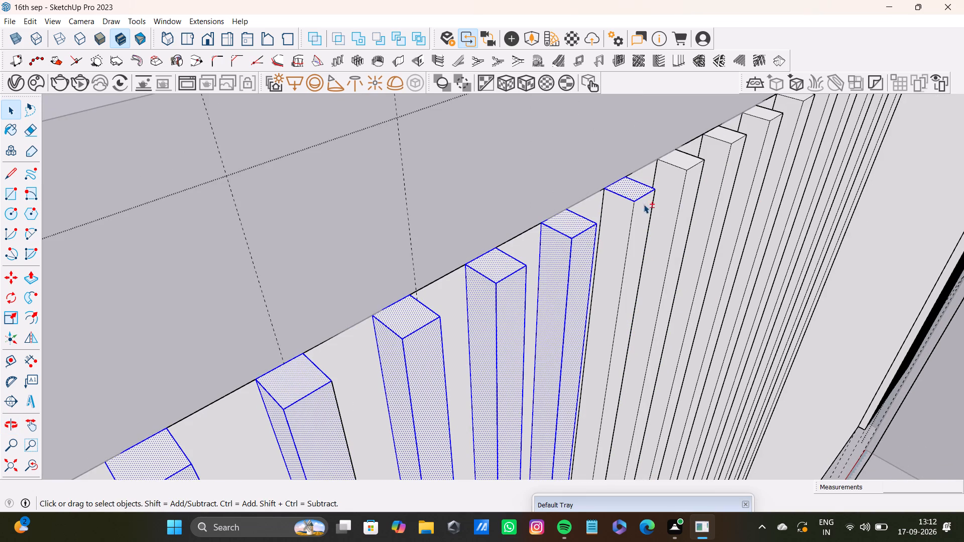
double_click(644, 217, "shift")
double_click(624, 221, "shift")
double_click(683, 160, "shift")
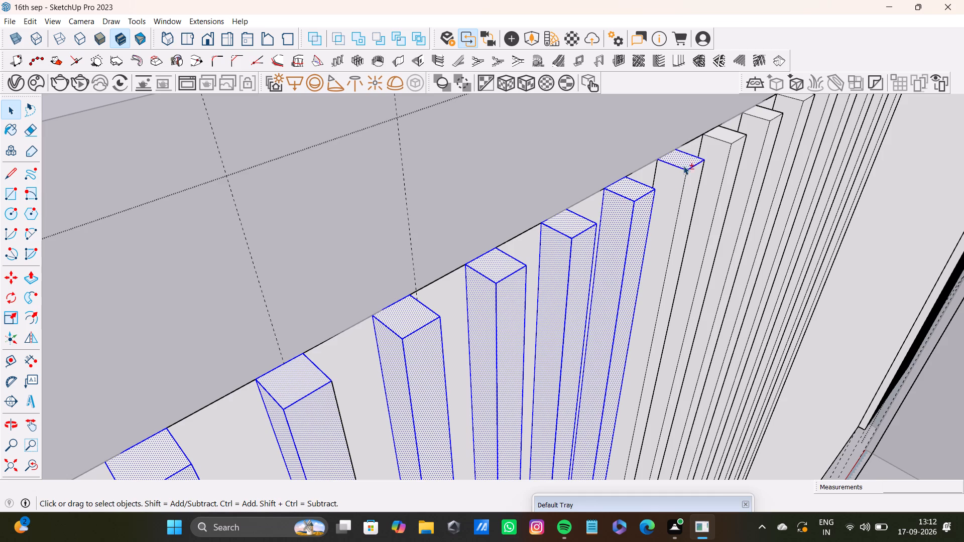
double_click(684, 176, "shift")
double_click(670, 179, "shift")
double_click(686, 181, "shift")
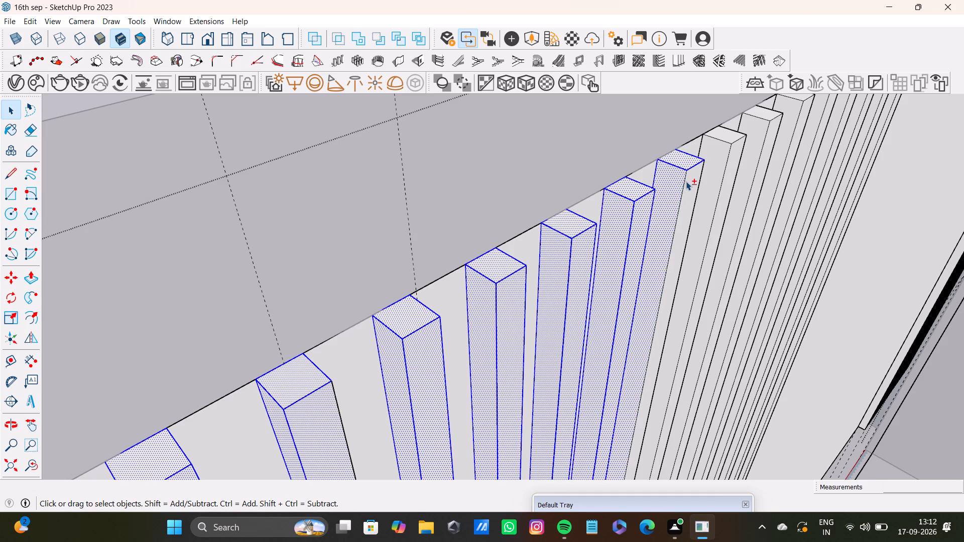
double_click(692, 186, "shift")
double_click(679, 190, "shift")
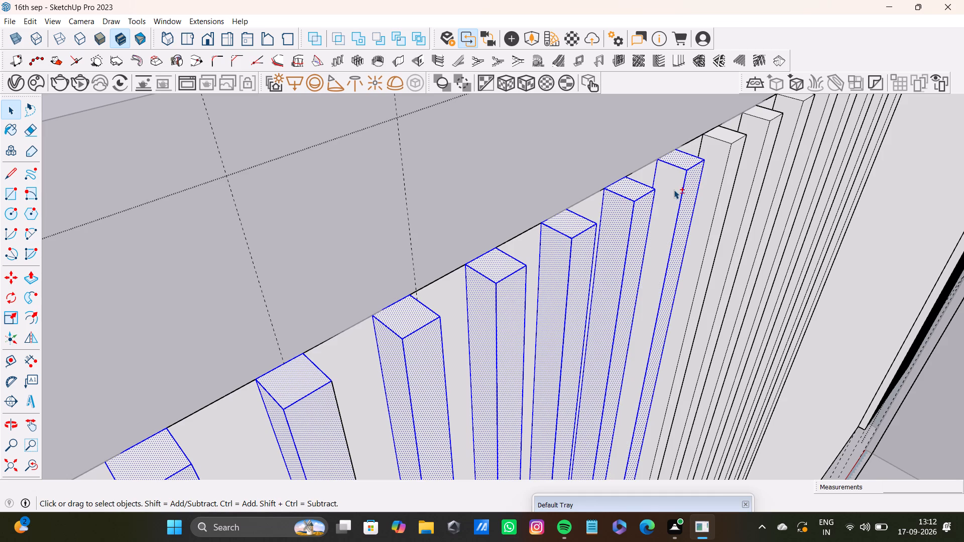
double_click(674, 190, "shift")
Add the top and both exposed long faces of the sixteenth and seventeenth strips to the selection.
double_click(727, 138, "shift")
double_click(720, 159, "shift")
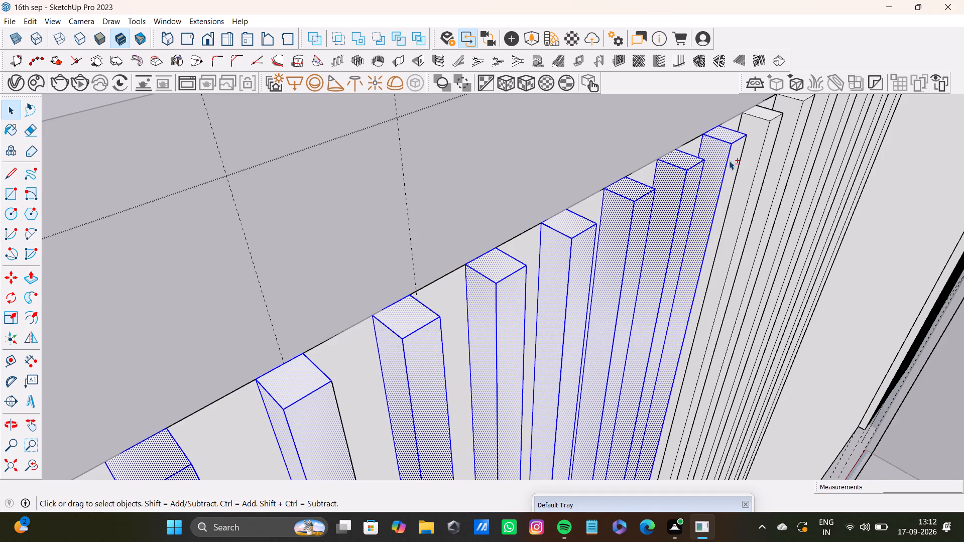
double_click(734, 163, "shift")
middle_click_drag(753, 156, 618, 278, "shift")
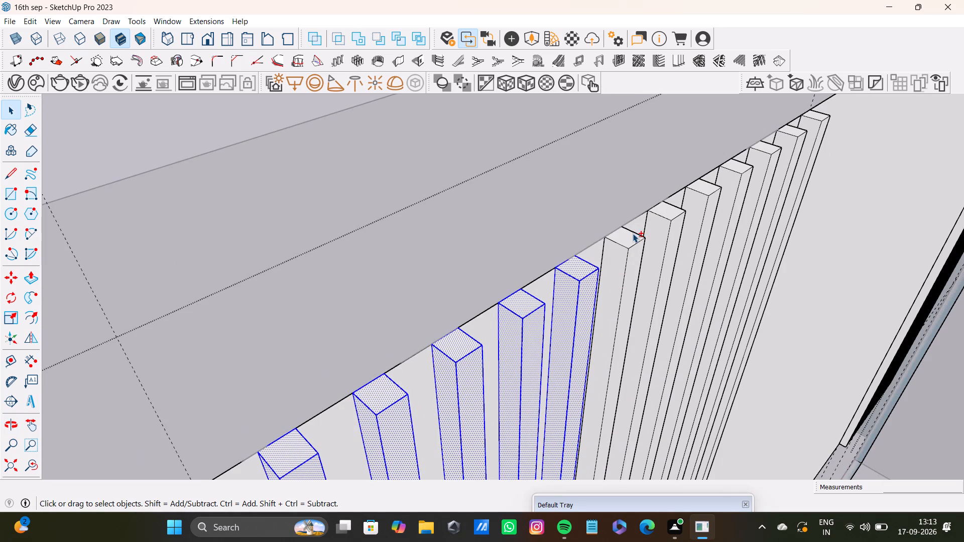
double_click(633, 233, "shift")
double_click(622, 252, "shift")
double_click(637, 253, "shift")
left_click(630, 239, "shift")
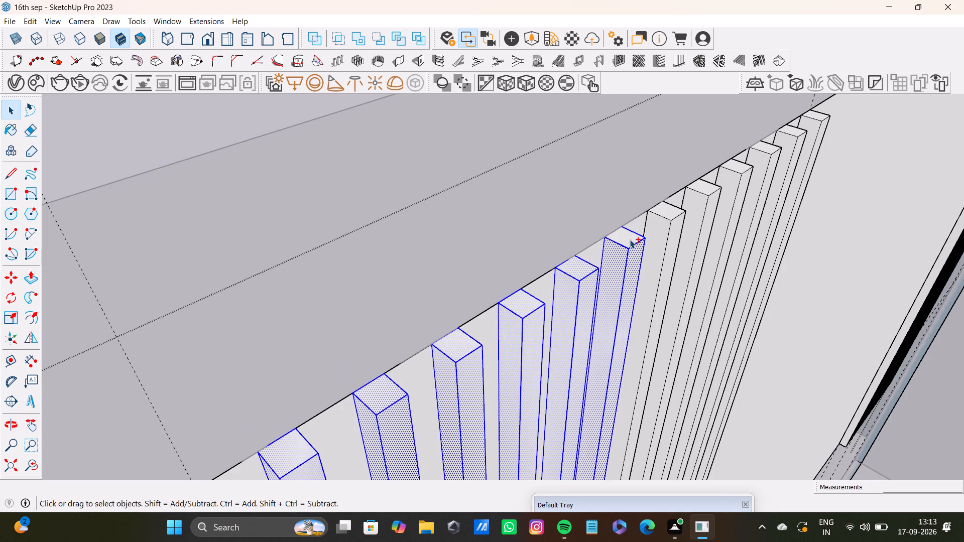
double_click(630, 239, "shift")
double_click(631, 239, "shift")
Restart the strip selection with the top and both exposed long faces of the end strip nearest the wall's corner.
scroll(649, 284, "down", 10)
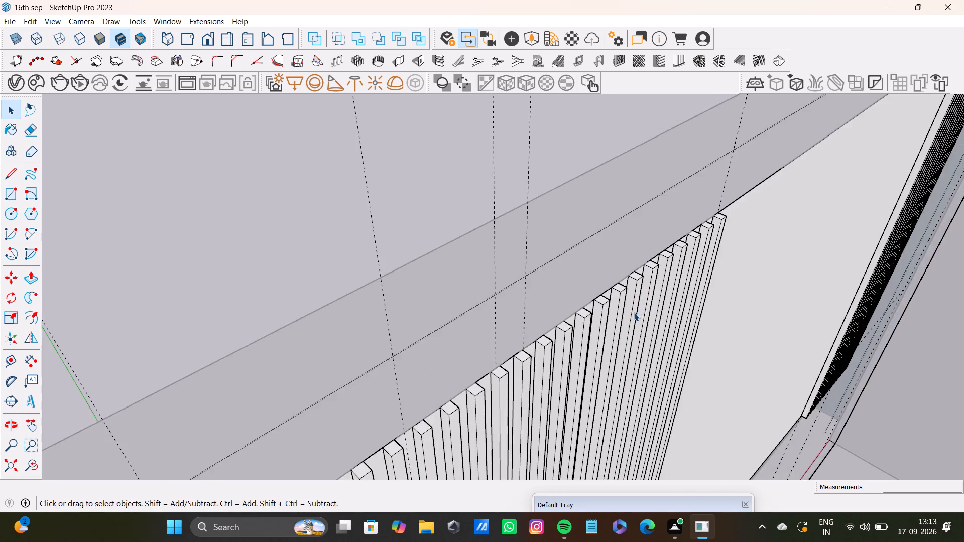
scroll(634, 312, "down", 6)
middle_click_drag(628, 326, 631, 173)
scroll(366, 281, "up", 12)
middle_click_drag(506, 201, 485, 243)
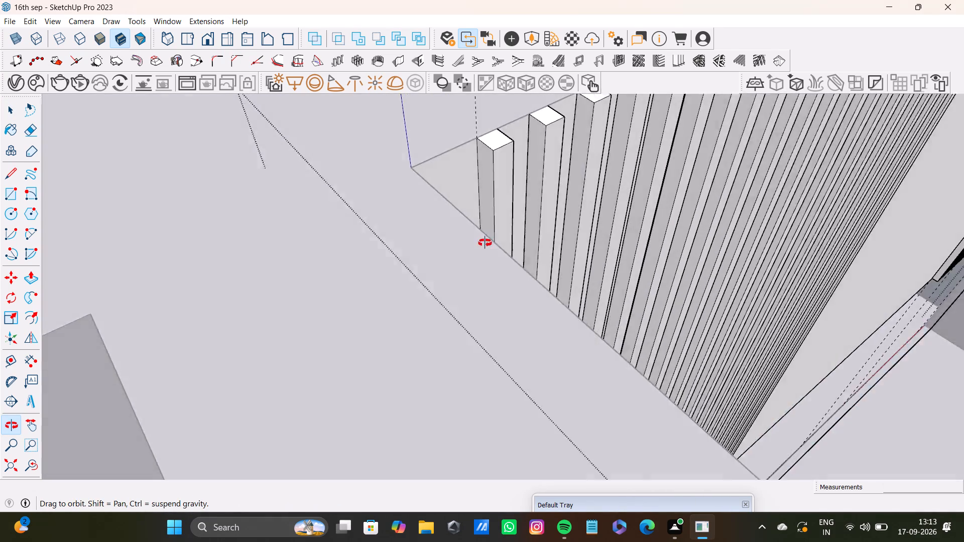
middle_click_drag(485, 243, 451, 336)
scroll(392, 253, "up", 8, "shift")
double_click(470, 280, "shift")
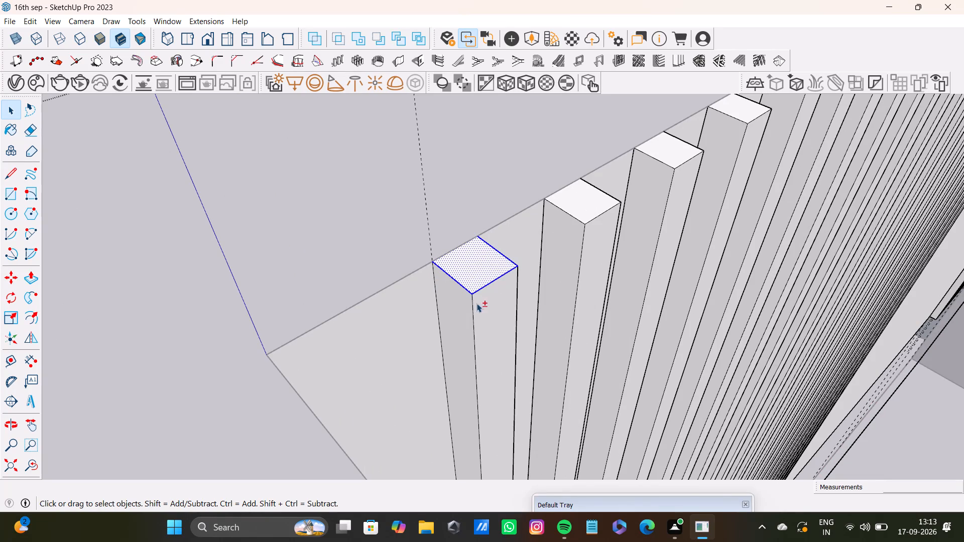
double_click(479, 303, "shift")
double_click(467, 301, "shift")
Add the top and both exposed long faces of the second and third strips from that corner to the selection.
double_click(589, 214, "shift")
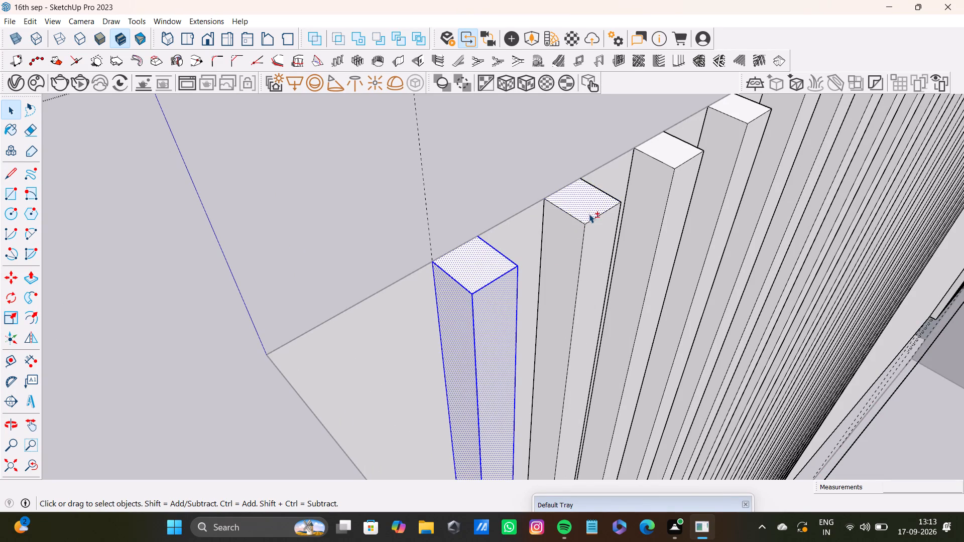
double_click(591, 241, "shift")
double_click(563, 246, "shift")
left_click(583, 249, "shift")
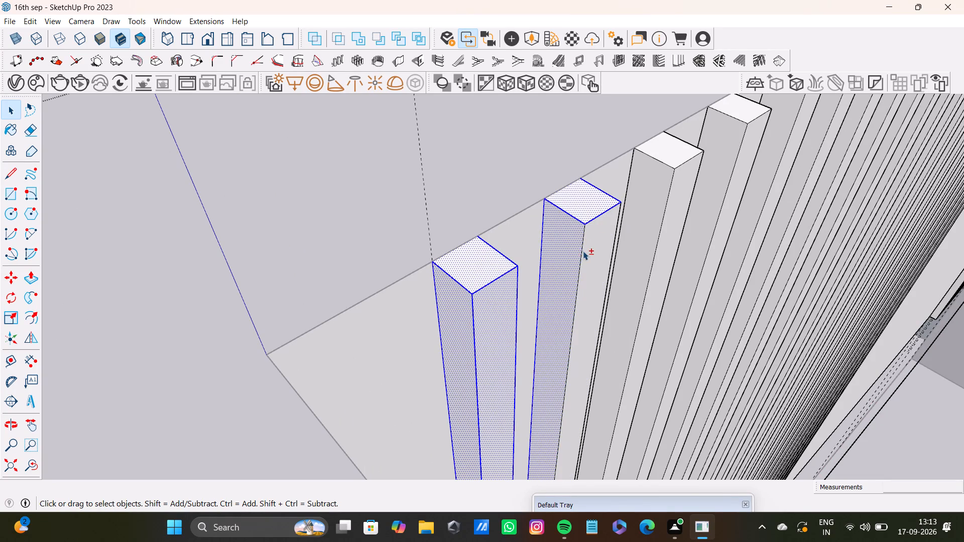
double_click(593, 248, "shift")
double_click(673, 145, "shift")
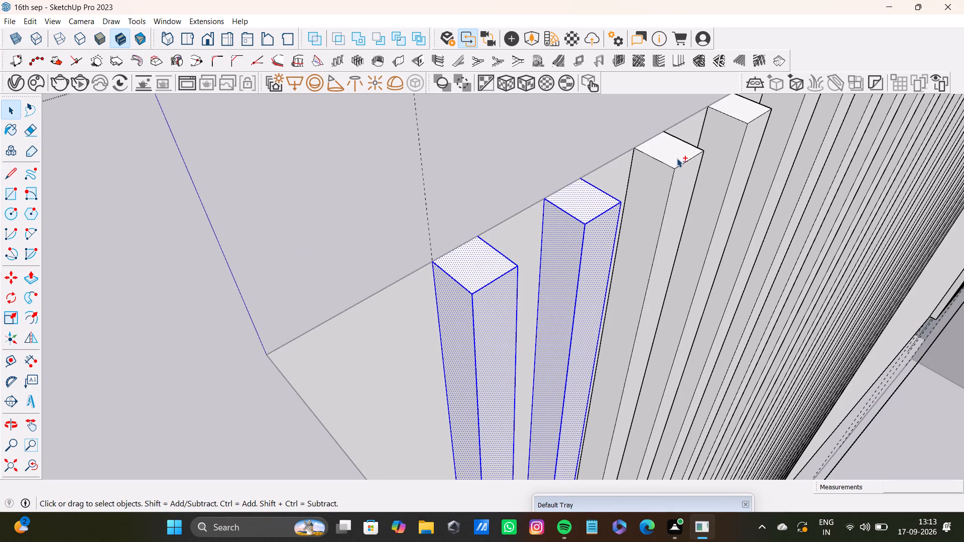
double_click(677, 158, "shift")
double_click(669, 182, "shift")
double_click(681, 185, "shift")
Add the top and both exposed long faces of the fourth and fifth strips from the corner to the selection.
middle_click_drag(711, 178, 635, 257, "shift")
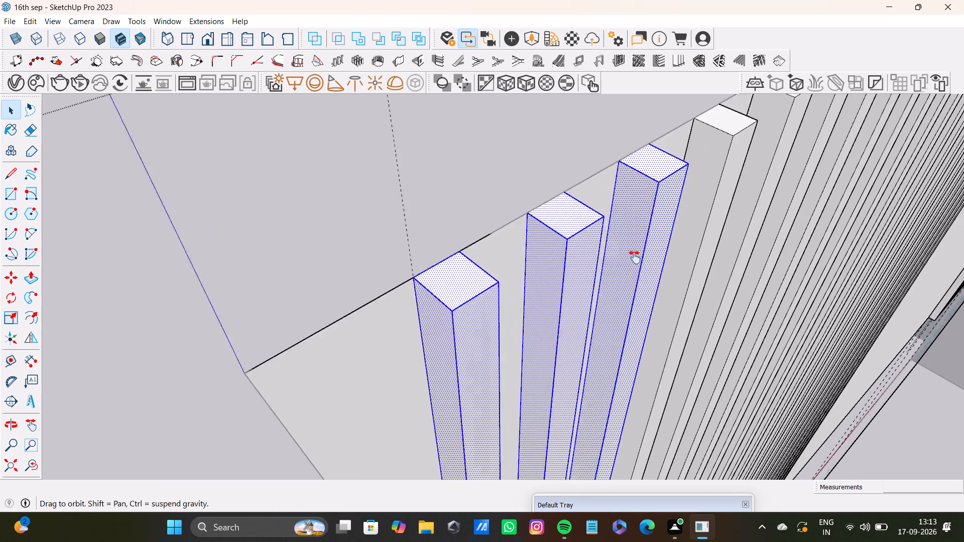
middle_click_drag(635, 257, 582, 313, "shift")
double_click(602, 250, "shift")
double_click(599, 270, "shift")
double_click(613, 277, "shift")
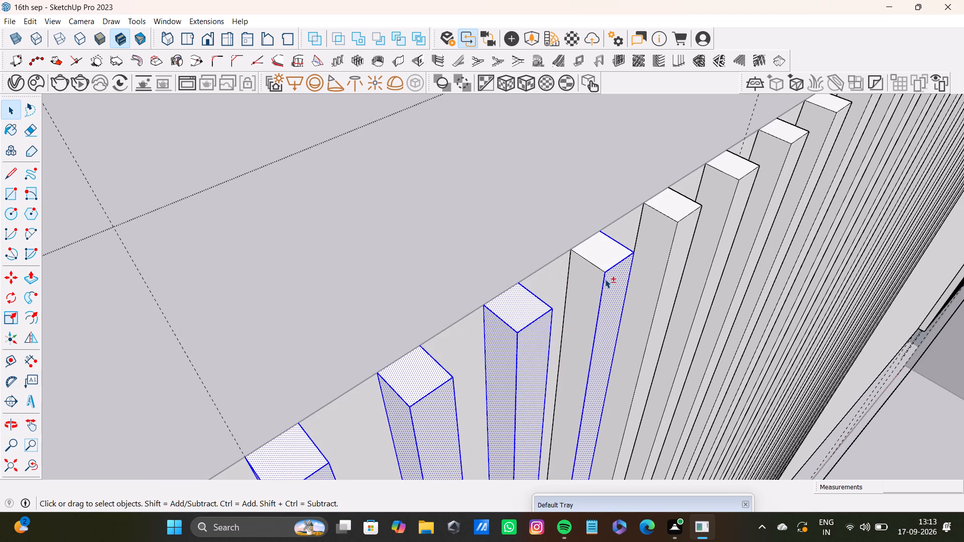
double_click(598, 279, "shift")
left_click(604, 263, "shift")
double_click(677, 209, "shift")
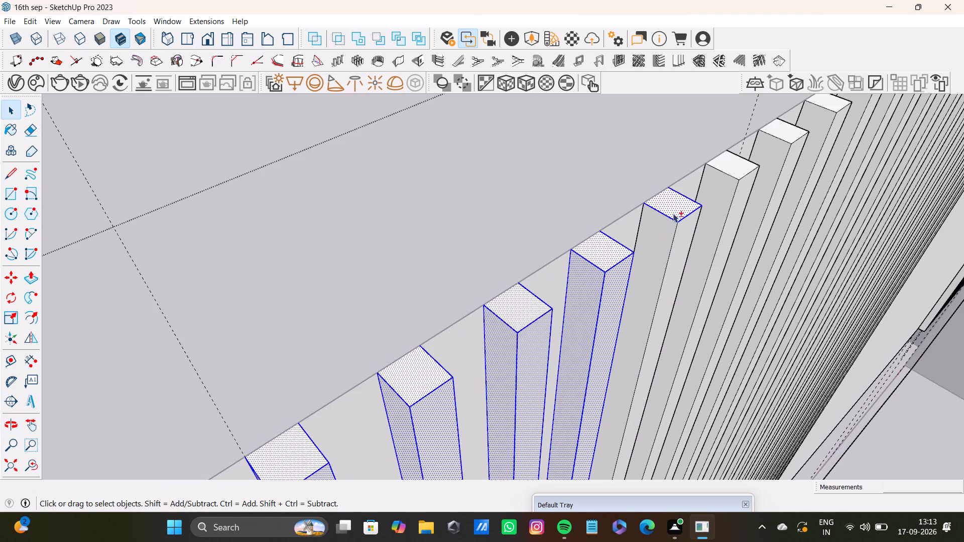
double_click(667, 237, "shift")
double_click(679, 241, "shift")
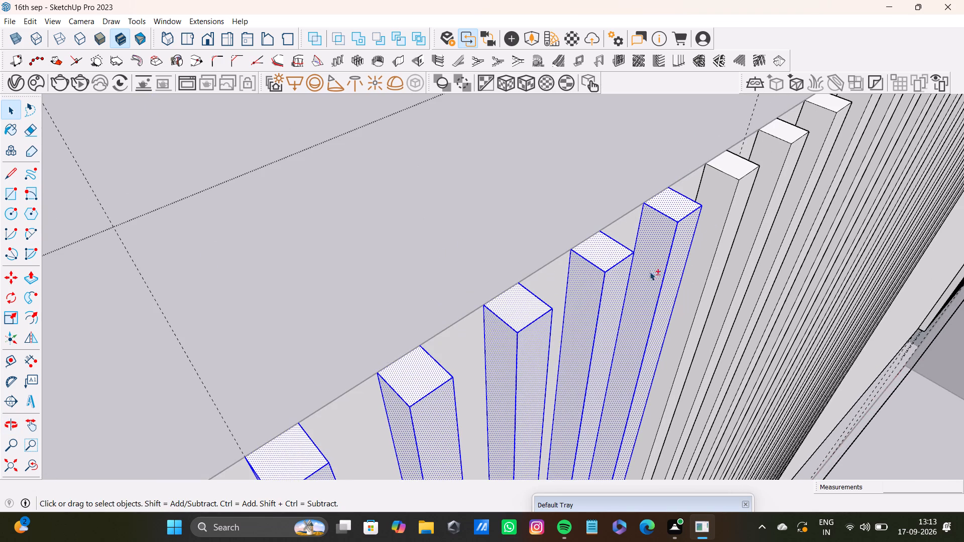
Add the top and both exposed long faces of the sixth and seventh strips from the corner to the selection.
middle_click_drag(653, 263, 521, 357, "shift")
double_click(611, 262, "shift")
double_click(602, 283, "shift")
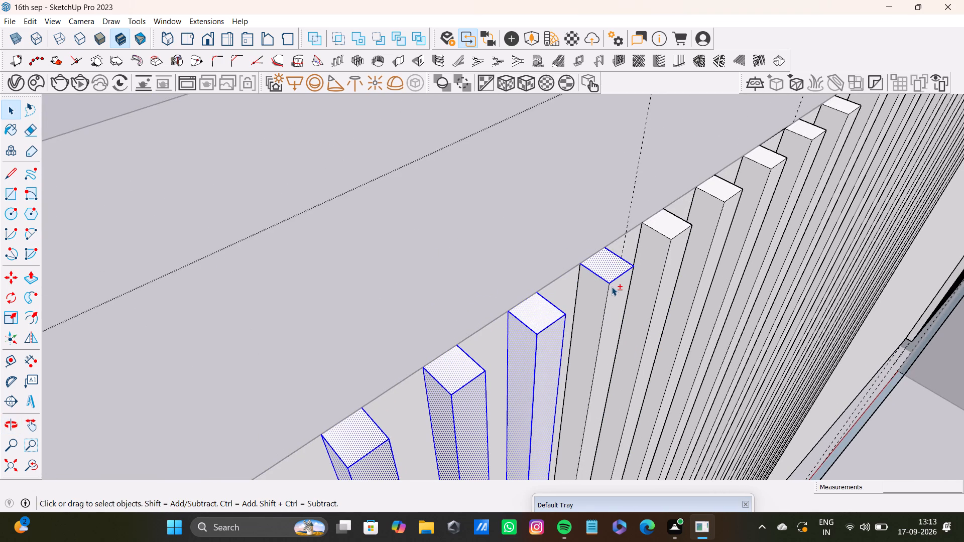
double_click(614, 291, "shift")
double_click(598, 288, "shift")
double_click(670, 225, "shift")
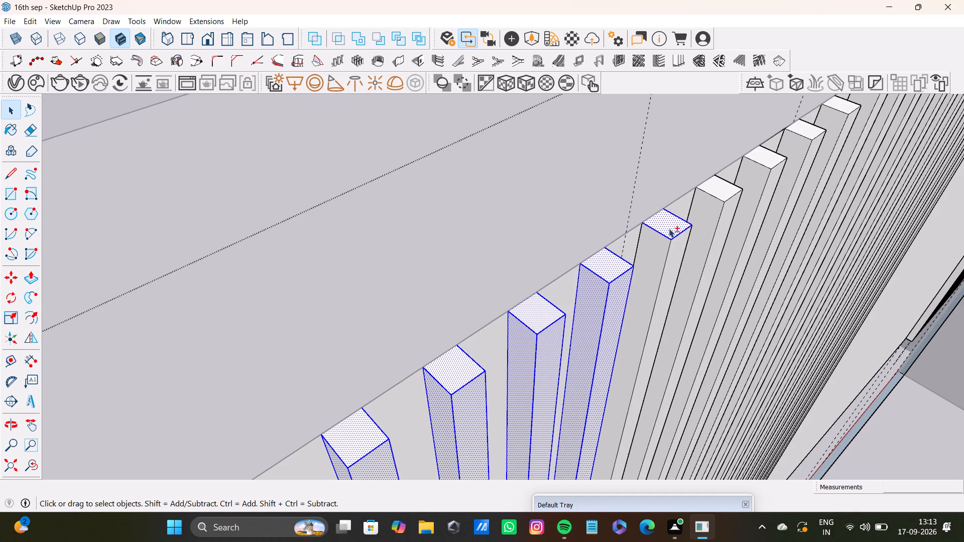
double_click(668, 255, "shift")
double_click(675, 254, "shift")
double_click(656, 255, "shift")
Add the top and both exposed long faces of the eighth, ninth and tenth strips from the corner to the selection.
middle_click_drag(711, 242, 682, 276, "shift")
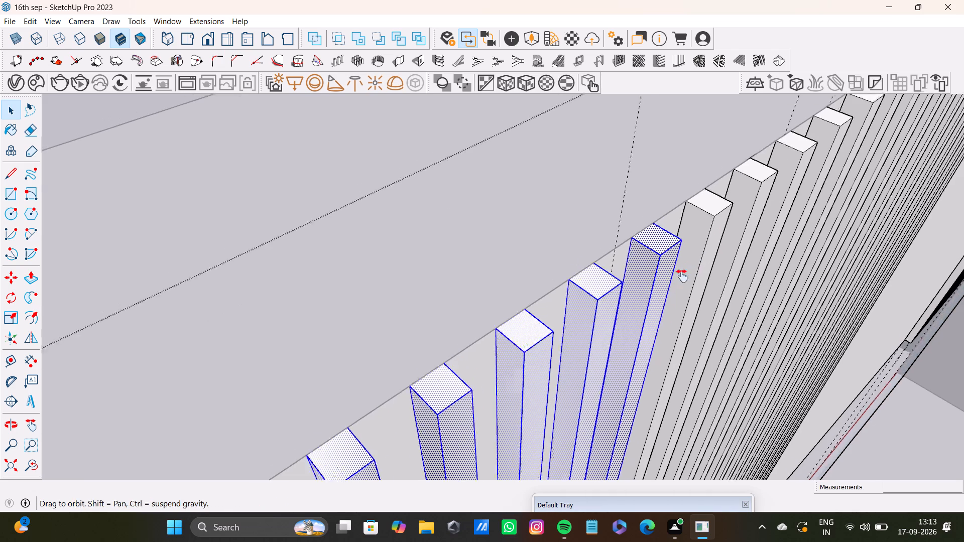
middle_click_drag(682, 276, 610, 354, "shift")
double_click(621, 308, "shift")
double_click(621, 323, "shift")
double_click(606, 324, "shift")
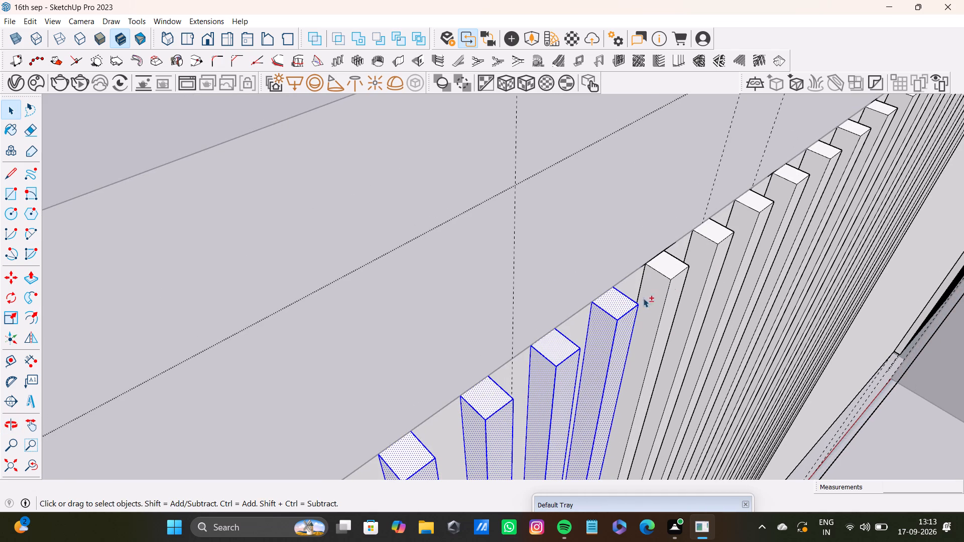
double_click(676, 267, "shift")
double_click(675, 297, "shift")
double_click(659, 298, "shift")
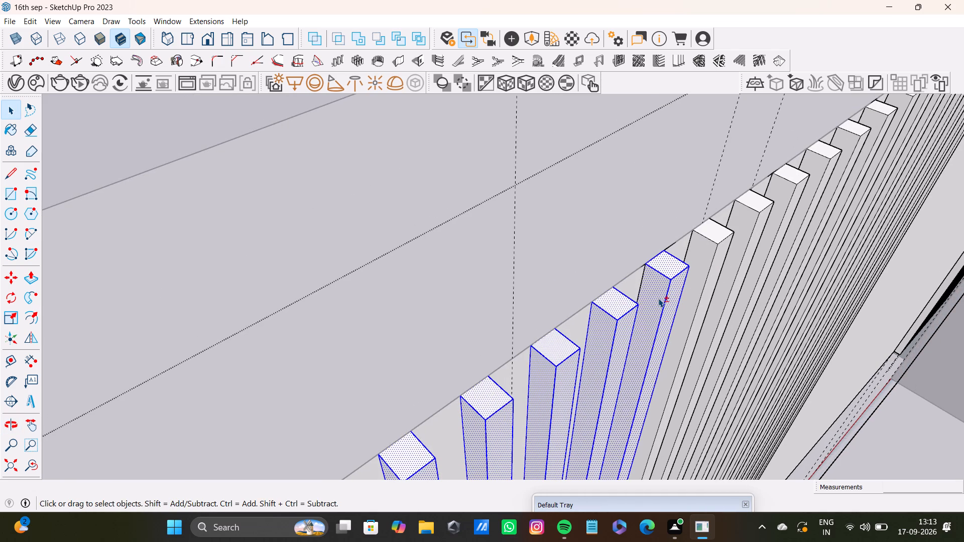
double_click(723, 231, "shift")
double_click(722, 254, "shift")
double_click(707, 254, "shift")
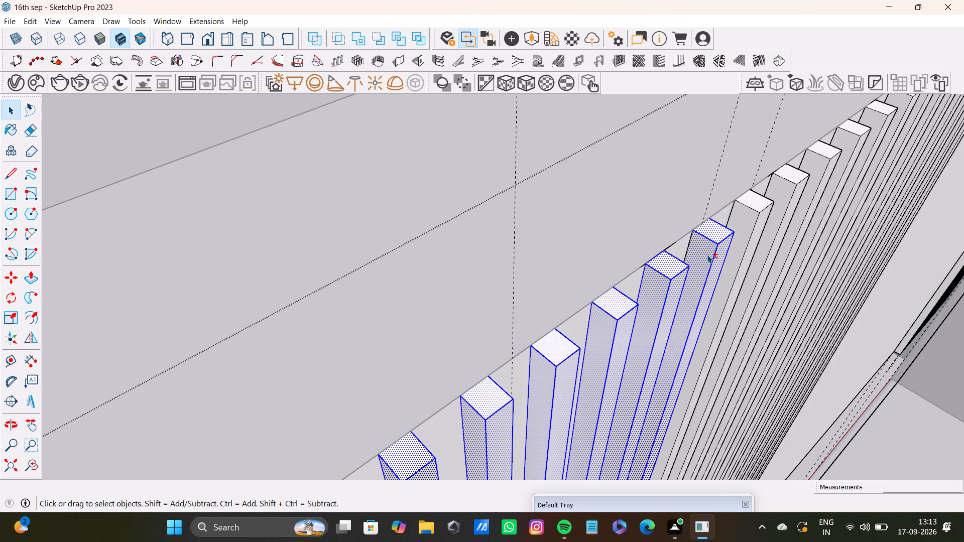
Add the top and both exposed long faces of the eleventh strip from the corner to the selection.
middle_click_drag(740, 253, 570, 361, "shift")
double_click(570, 313, "shift")
double_click(581, 332, "shift")
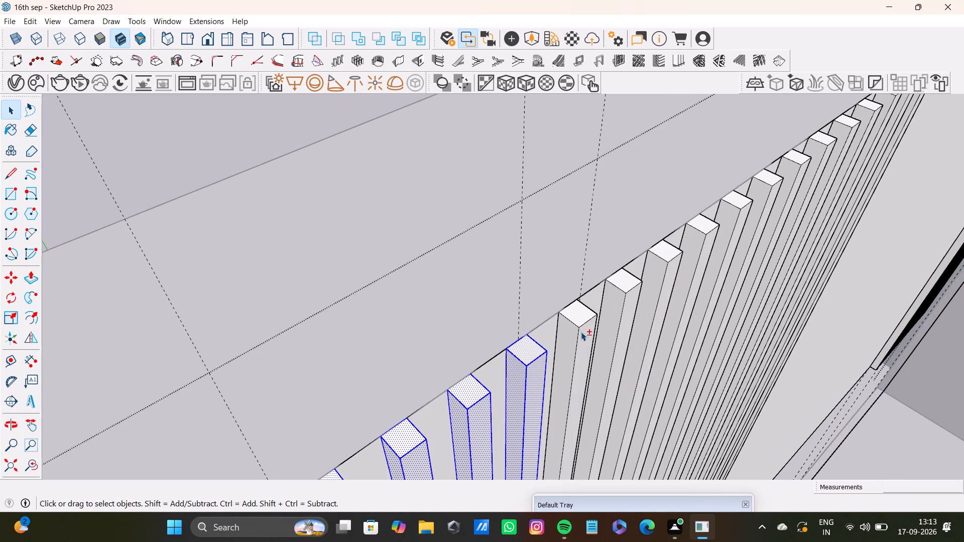
double_click(580, 320, "shift")
double_click(570, 331, "shift")
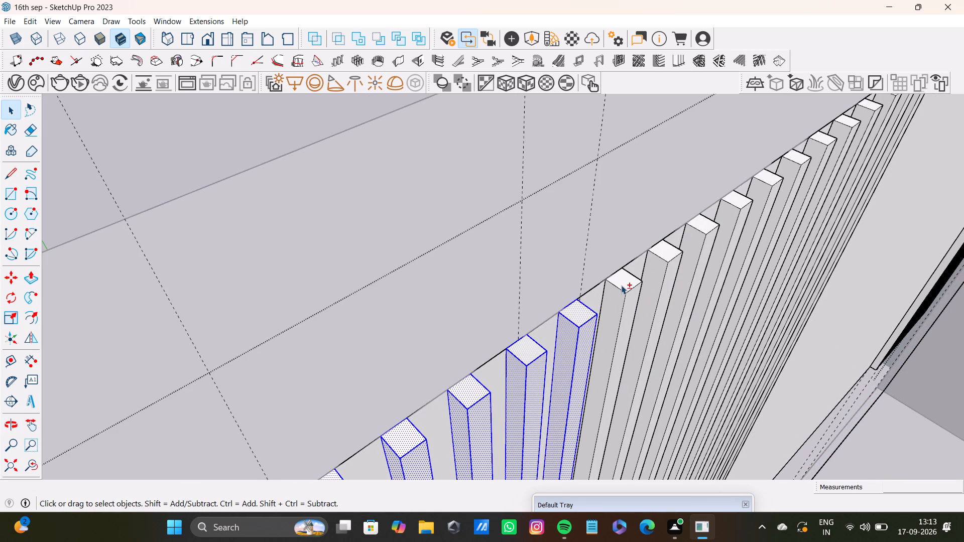
Add the top and both exposed long faces of the twelfth, thirteenth and fourteenth strips from the corner to the selection.
double_click(621, 285, "shift")
double_click(631, 305, "shift")
double_click(616, 301, "shift")
double_click(669, 252, "shift")
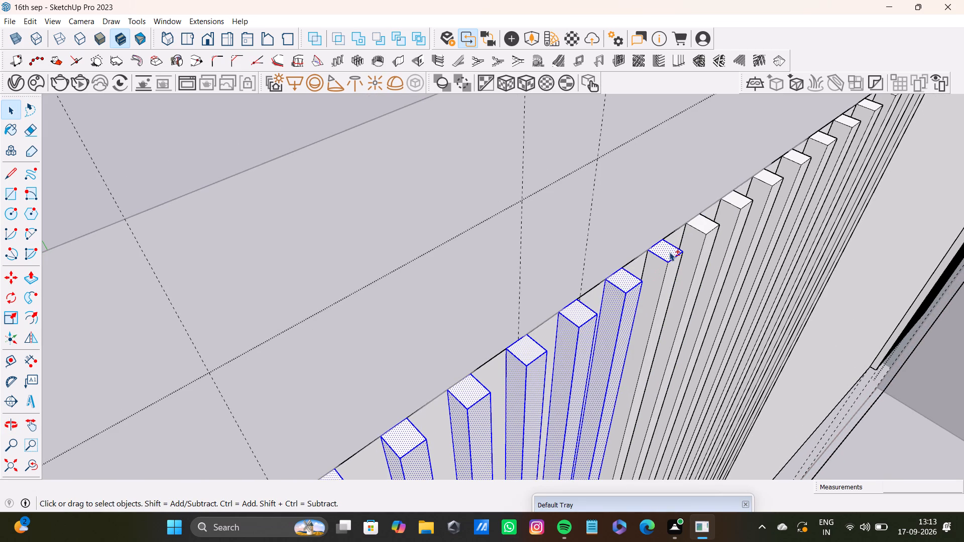
double_click(672, 268, "shift")
double_click(655, 268, "shift")
double_click(706, 226, "shift")
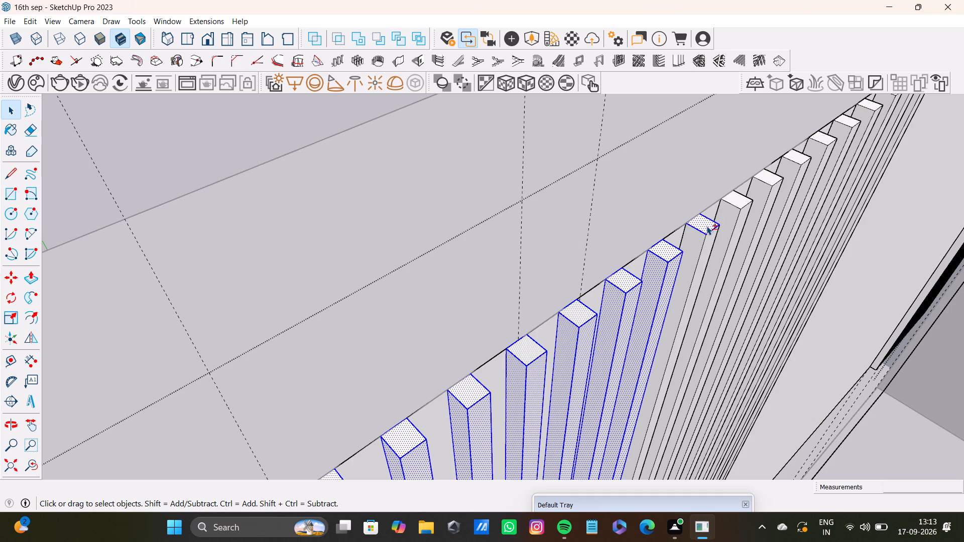
double_click(707, 237, "shift")
Add the top and both exposed long faces of the fifteenth, sixteenth and seventeenth strips from the corner to the selection.
middle_click_drag(699, 239, 571, 351, "shift")
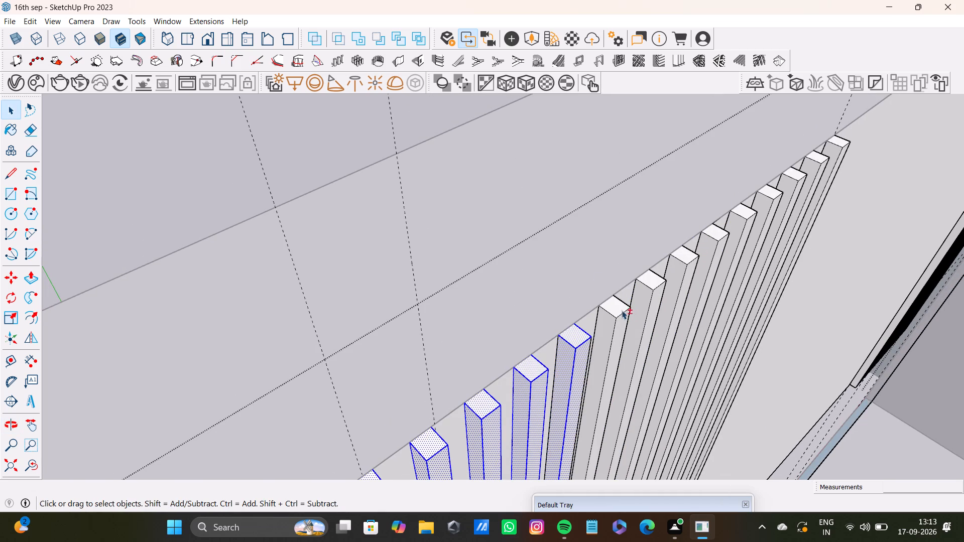
double_click(617, 310, "shift")
double_click(621, 318, "shift")
double_click(609, 319, "shift")
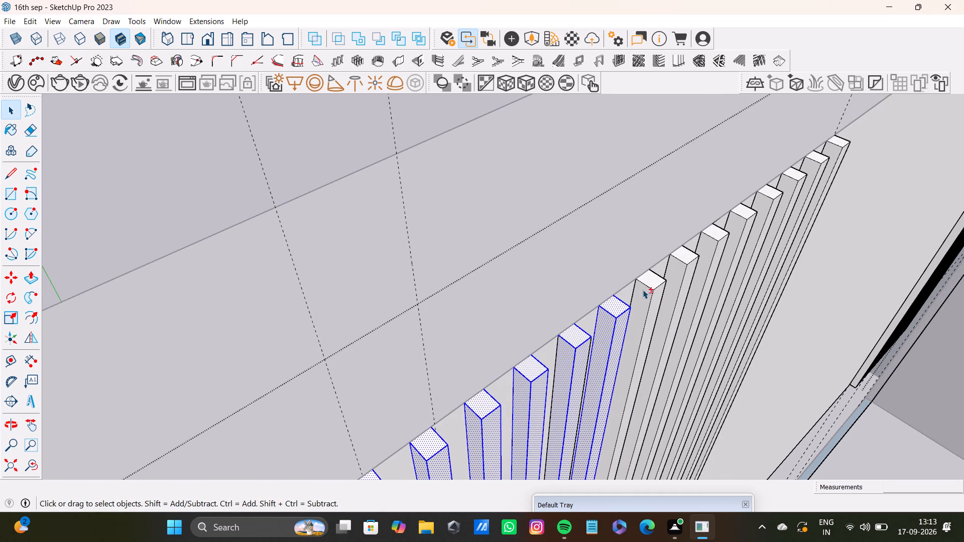
double_click(647, 285, "shift")
double_click(655, 294, "shift")
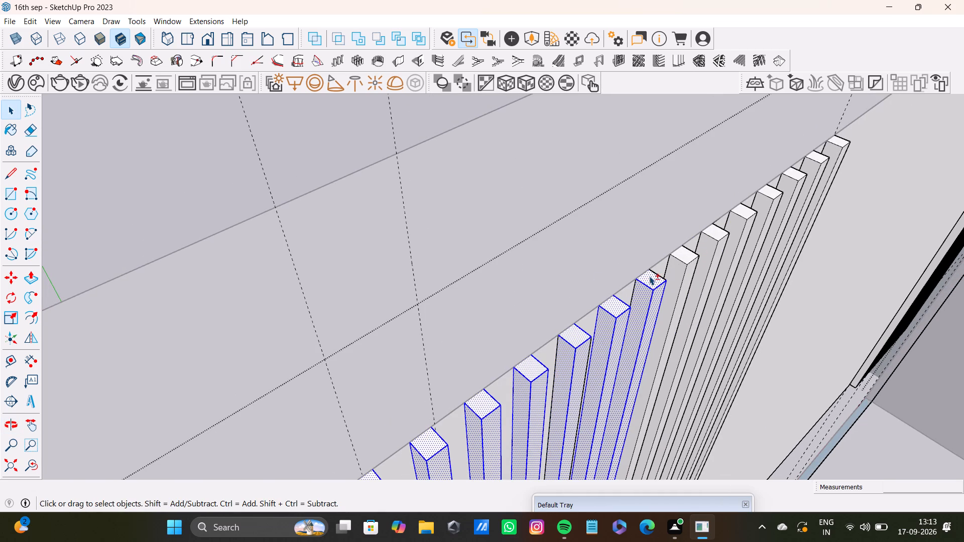
left_click(649, 276, "shift")
double_click(655, 280, "shift")
double_click(683, 255, "shift")
double_click(680, 275, "shift")
double_click(686, 275, "shift")
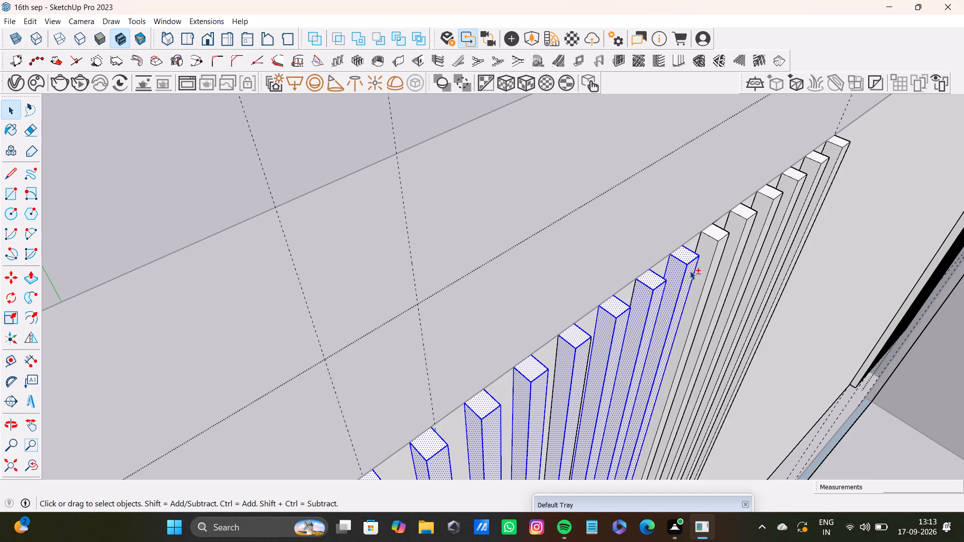
Add the top and both exposed long faces of the eighteenth, nineteenth and twentieth strips from the corner to the selection.
middle_click_drag(699, 260, 566, 346, "shift")
scroll(592, 325, "up", 6, "shift")
double_click(589, 305, "shift")
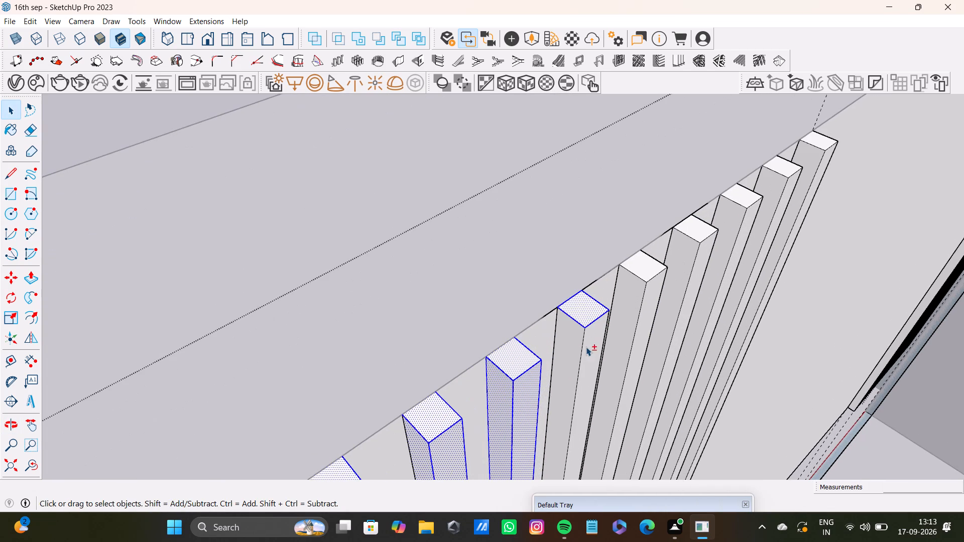
double_click(586, 347, "shift")
double_click(573, 342, "shift")
double_click(644, 268, "shift")
double_click(651, 299, "shift")
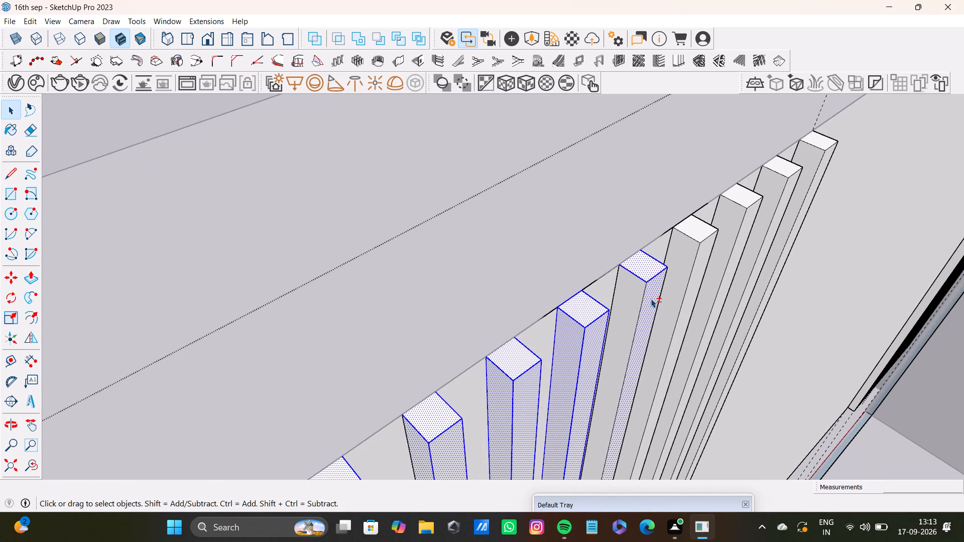
double_click(627, 301, "shift")
double_click(694, 230, "shift")
left_click(688, 254, "shift")
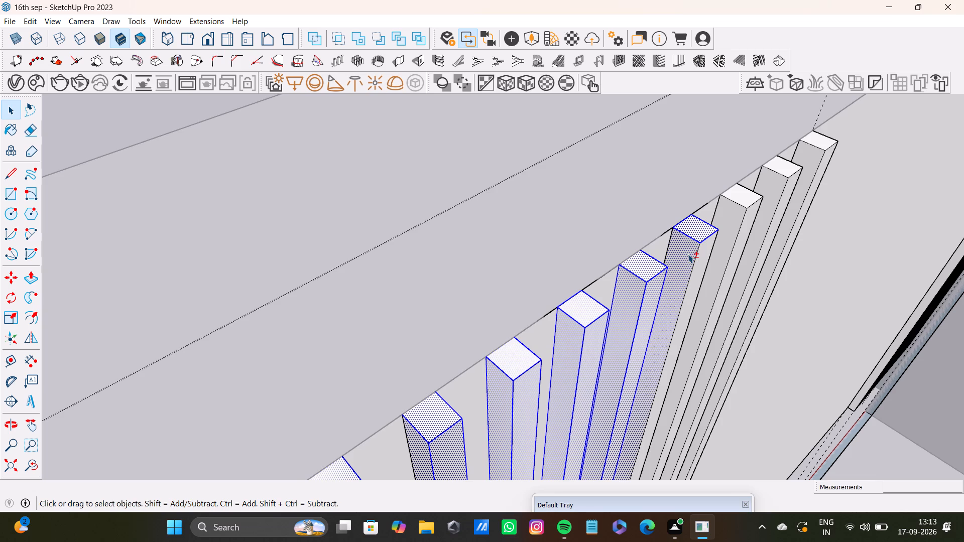
double_click(689, 253, "shift")
double_click(690, 258, "shift")
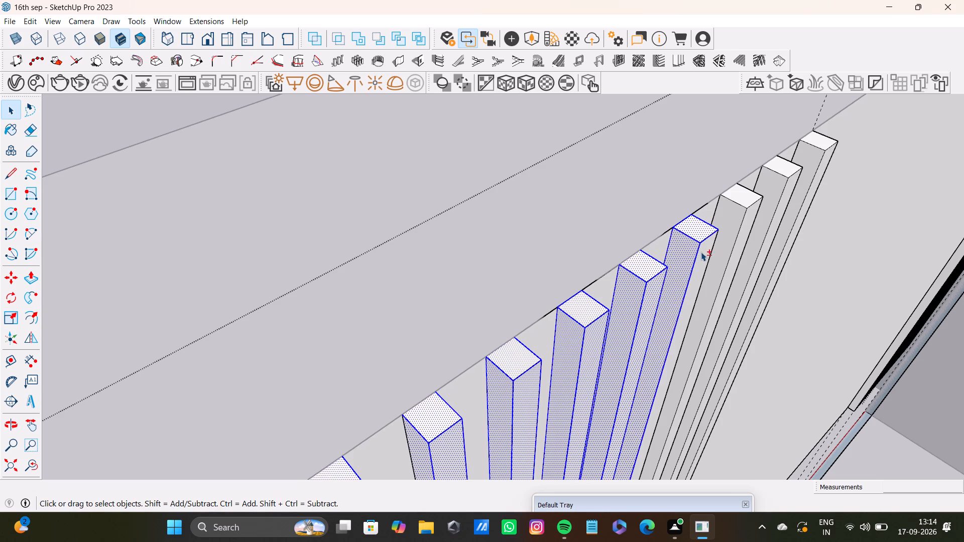
double_click(701, 252, "shift")
middle_click_drag(719, 247, 607, 324, "shift")
double_click(577, 346, "shift")
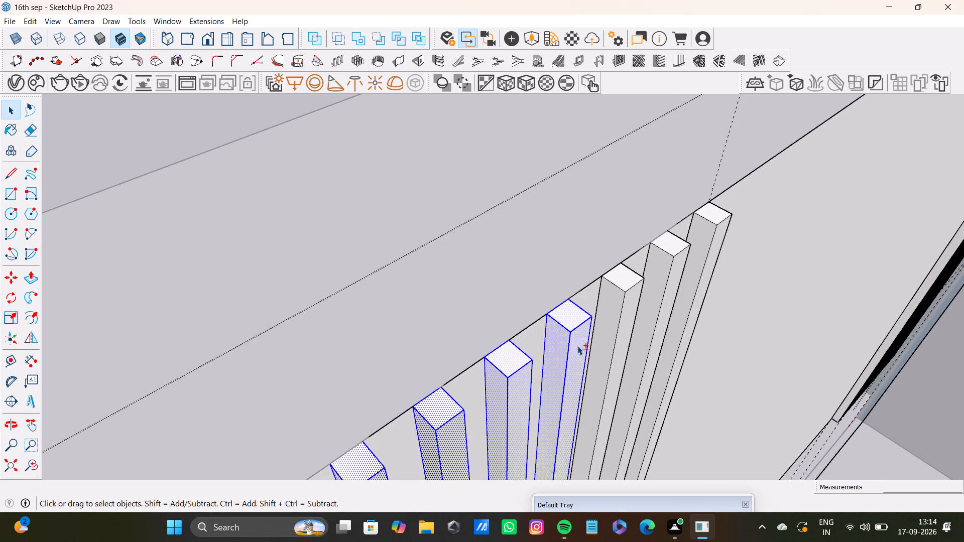
Add the top and both exposed long faces of the last three strips, farthest from the corner, to the selection.
double_click(624, 277, "shift")
double_click(629, 292, "shift")
double_click(615, 294, "shift")
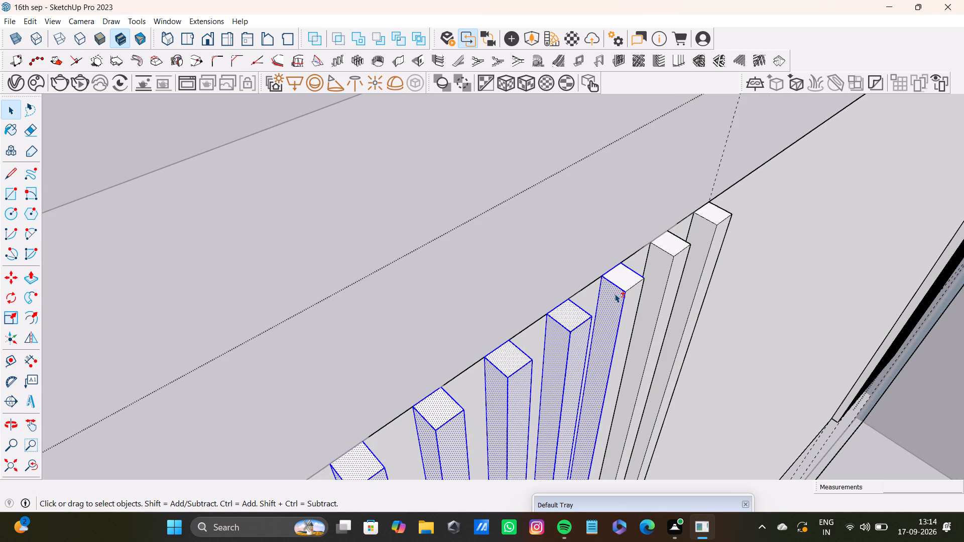
double_click(628, 298, "shift")
double_click(625, 276, "shift")
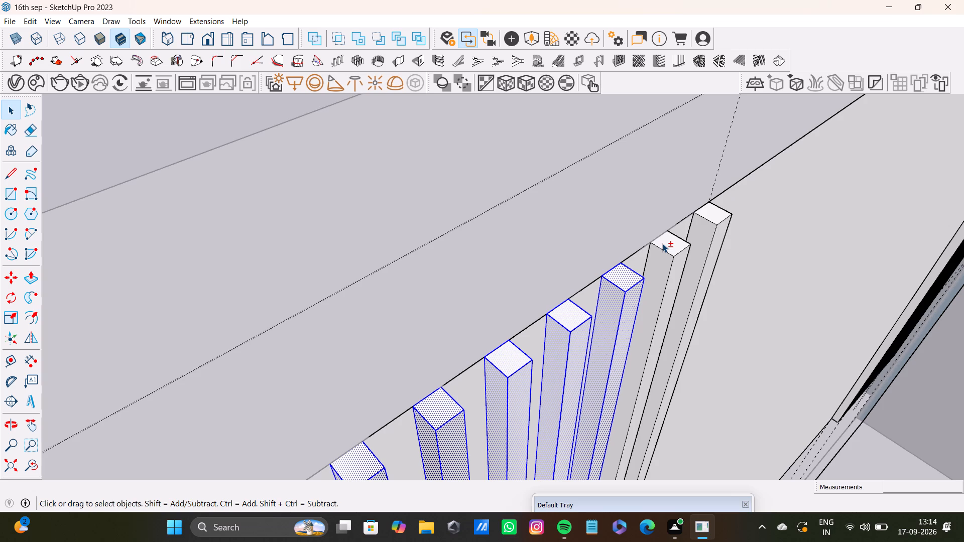
double_click(662, 243, "shift")
double_click(663, 261, "shift")
double_click(678, 268, "shift")
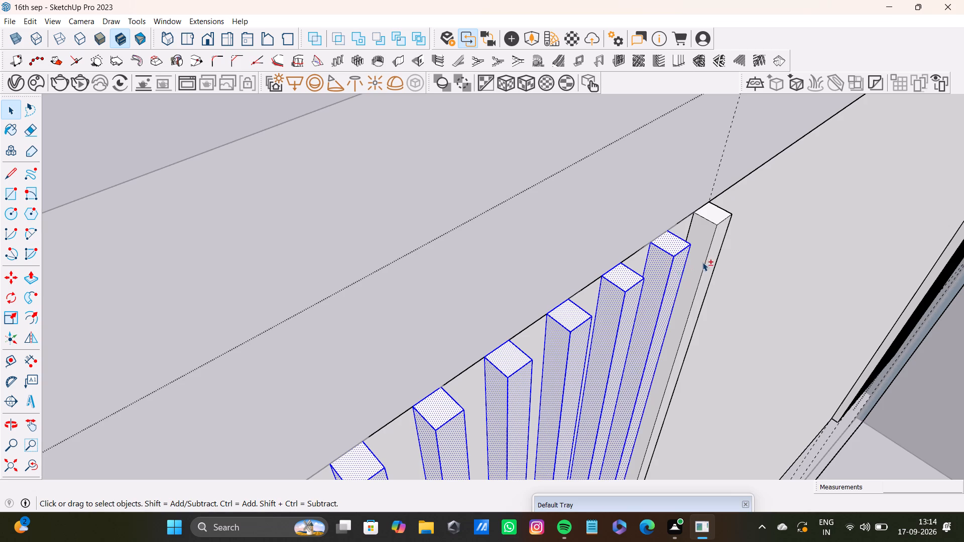
middle_click_drag(700, 264, 632, 324, "shift")
double_click(646, 274, "shift")
left_click(647, 283, "shift")
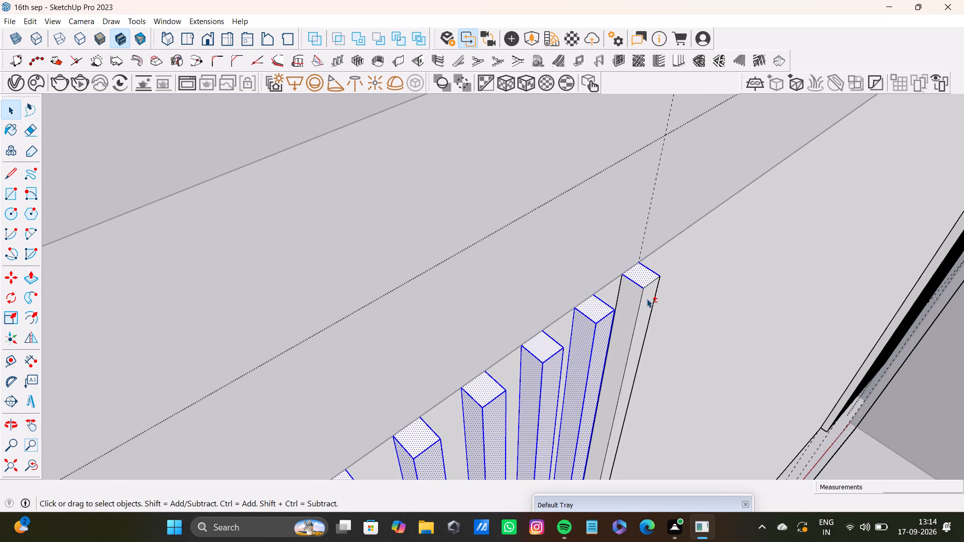
double_click(647, 299, "shift")
double_click(634, 294, "shift")
From the opposite side, add the remaining long side face of the six strips farthest from the corner to the selection.
middle_click_drag(670, 337, 255, 366, "shift")
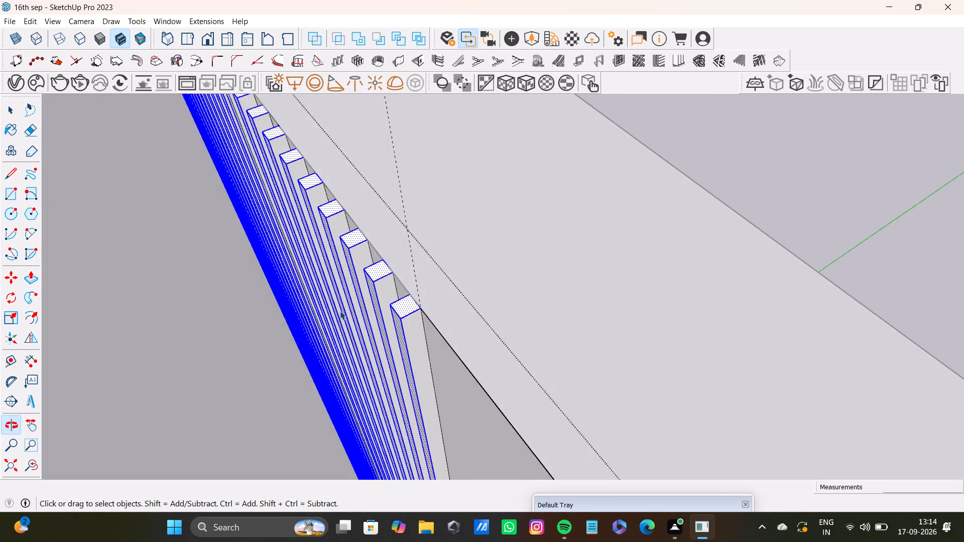
scroll(340, 311, "down", 4)
middle_click_drag(342, 307, 454, 373, "shift")
scroll(491, 387, "up", 3, "shift")
middle_click_drag(491, 389, 464, 216, "shift")
left_click(503, 232, "shift")
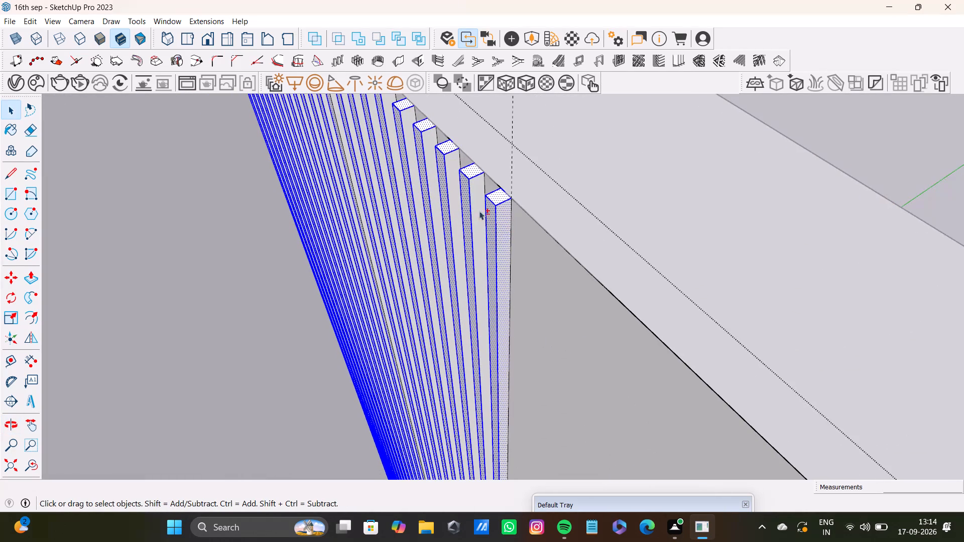
left_click(505, 227, "shift")
double_click(506, 227, "shift")
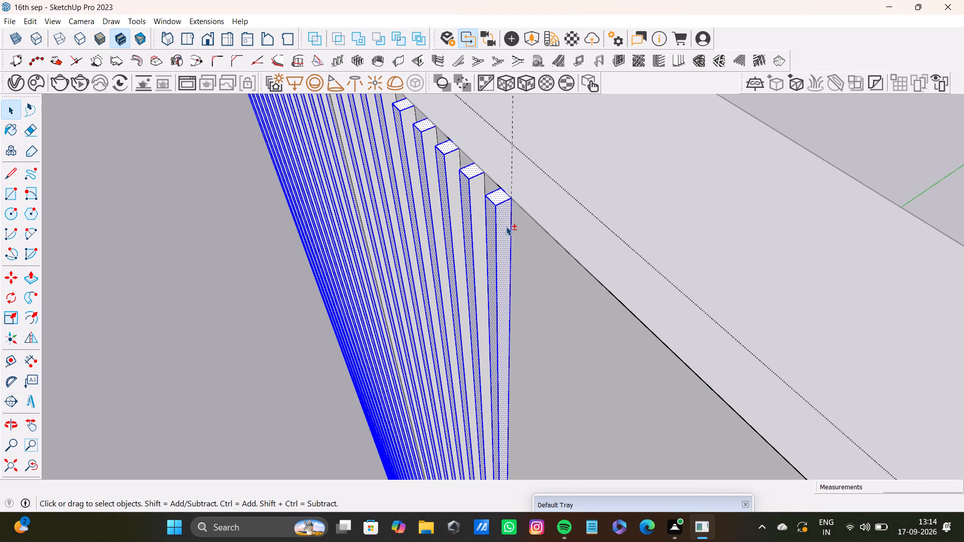
double_click(474, 196, "shift")
double_click(454, 180, "shift")
middle_click_drag(451, 180, 513, 321, "shift")
scroll(503, 304, "up", 6, "shift")
double_click(484, 273, "shift")
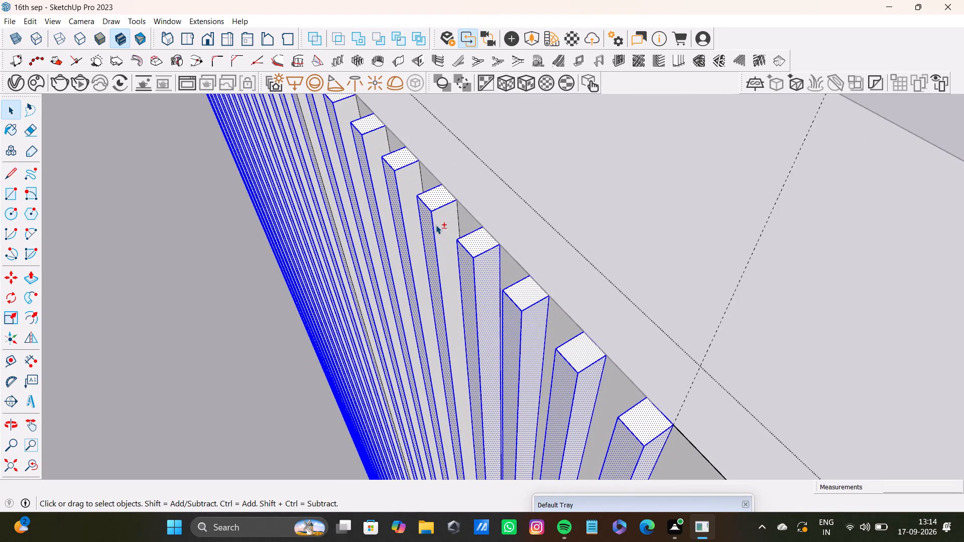
double_click(440, 225, "shift")
double_click(408, 185, "shift")
Add the remaining long side face of the seventeenth back to the twelfth strip from the corner to the selection.
middle_click_drag(405, 193, 449, 315, "shift")
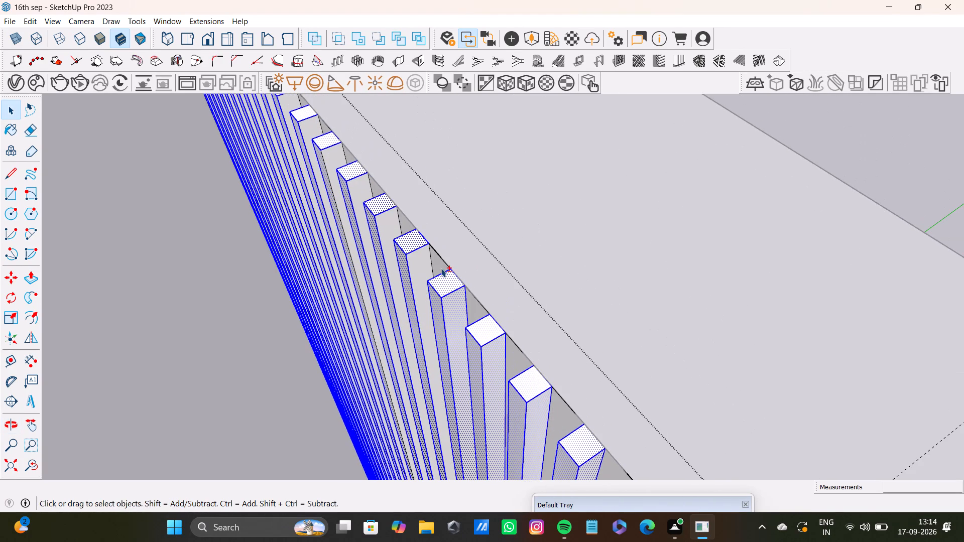
double_click(415, 254, "shift")
double_click(386, 222, "shift")
double_click(354, 179, "shift")
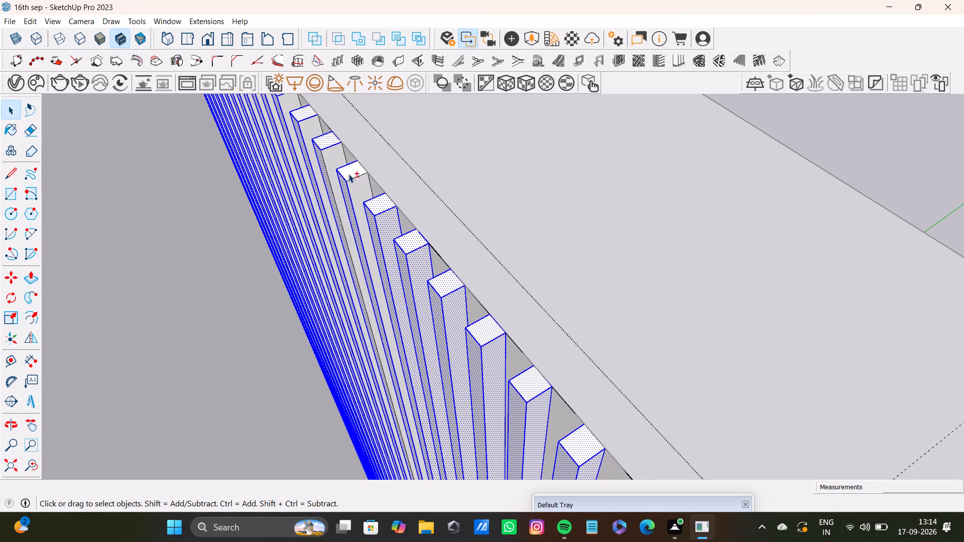
double_click(334, 151, "shift")
double_click(356, 174, "shift")
double_click(361, 185, "shift")
middle_click_drag(348, 172, 414, 337, "shift")
scroll(391, 314, "up", 3, "shift")
double_click(390, 314, "shift")
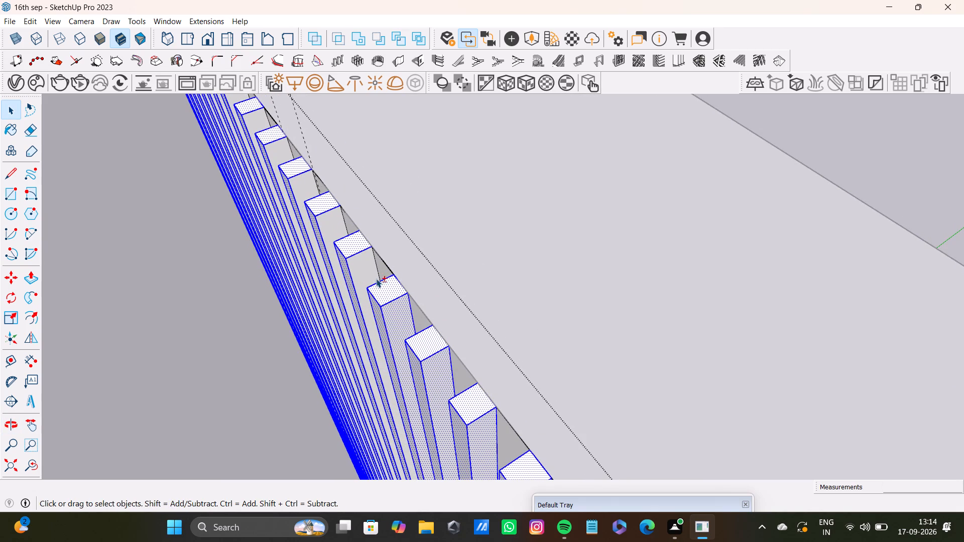
double_click(364, 269, "shift")
double_click(330, 216, "shift")
Add the remaining long side face of the eleventh back to the seventh strip from the corner to the selection.
middle_click_drag(330, 216, 401, 347, "shift")
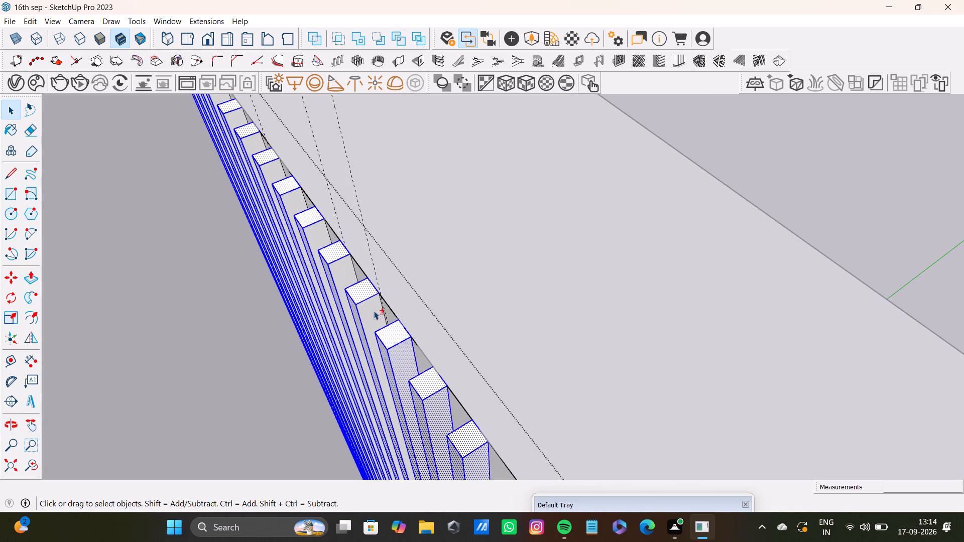
left_click(372, 309, "shift")
left_click_drag(371, 308, 370, 302, "shift")
double_click(344, 271, "shift")
middle_click_drag(344, 270, 444, 372, "shift")
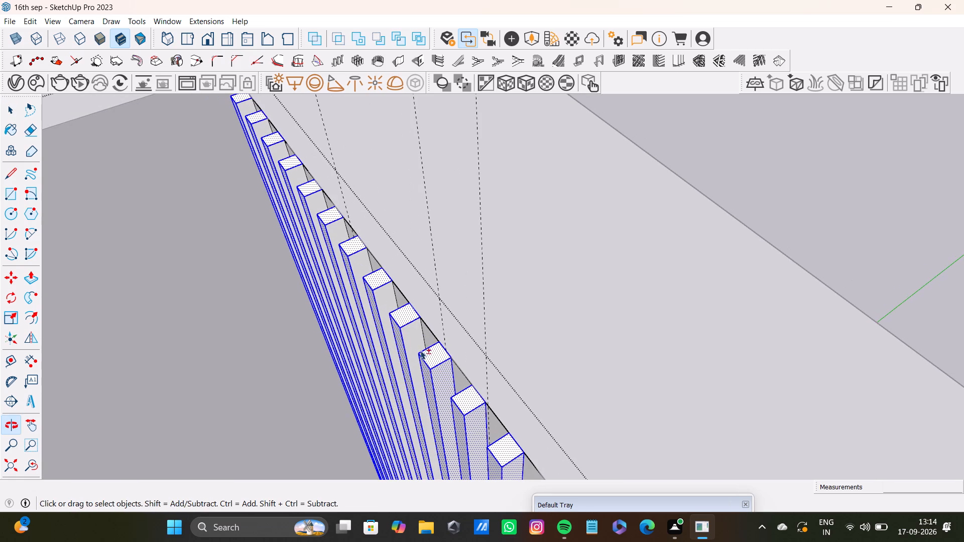
double_click(413, 338, "shift")
double_click(384, 297, "shift")
double_click(359, 264, "shift")
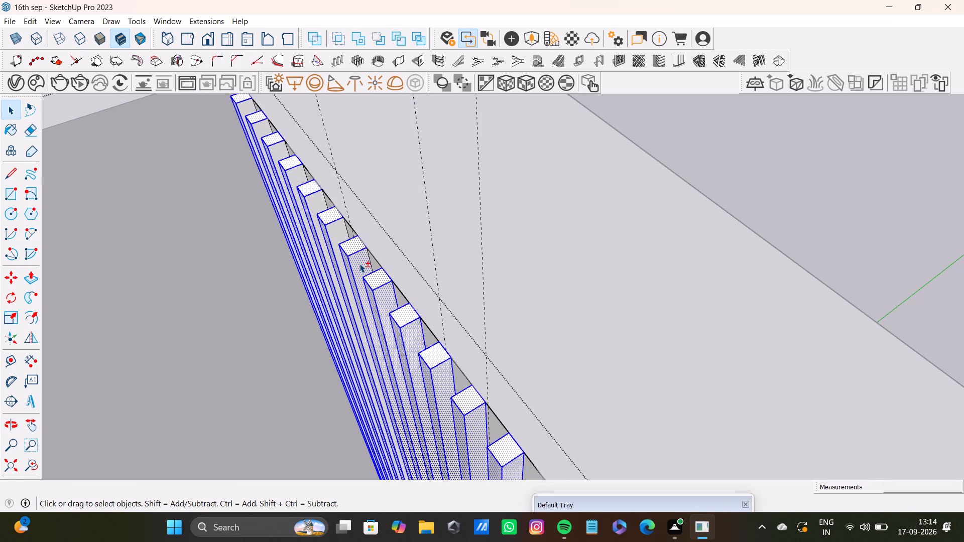
Add the remaining long side face of the six strips nearest the corner to the selection.
middle_click_drag(369, 268, 455, 400, "shift")
scroll(425, 384, "up", 3, "shift")
double_click(421, 354, "shift")
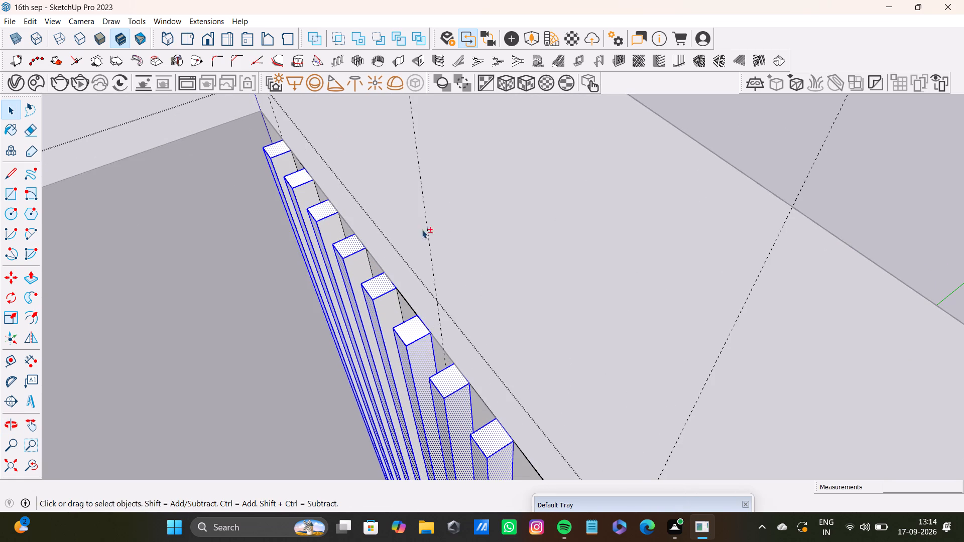
double_click(387, 320, "shift")
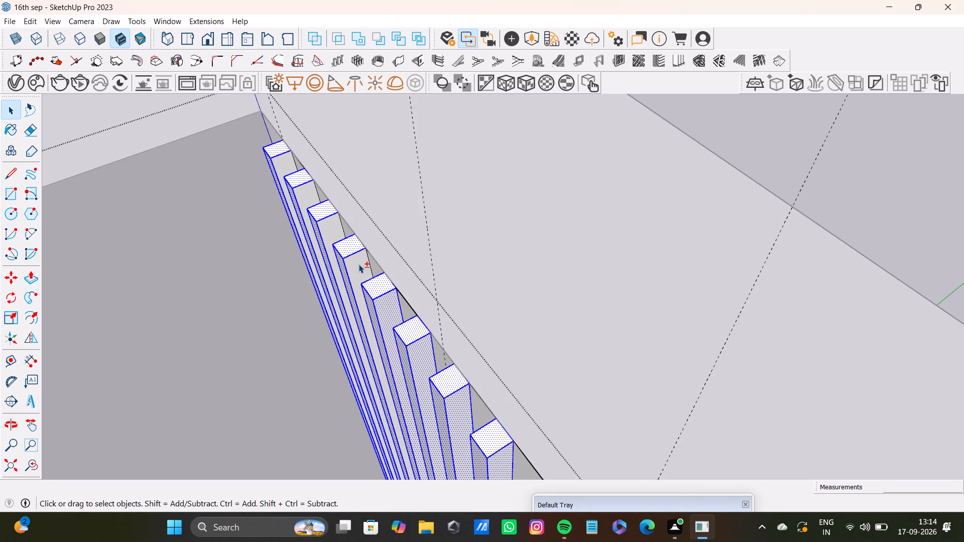
double_click(358, 264, "shift")
double_click(336, 227, "shift")
double_click(312, 194, "shift")
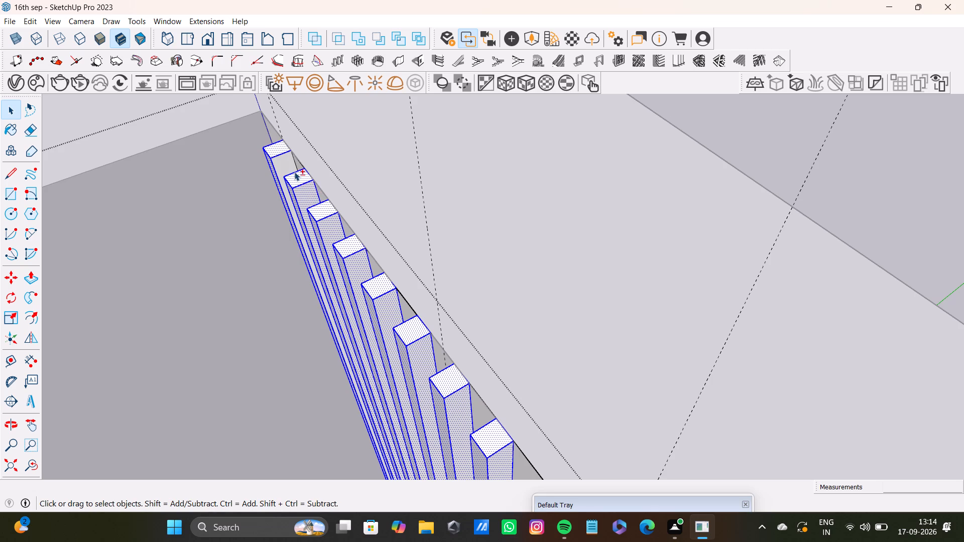
double_click(289, 162, "shift")
Make the selected strips into a component named 1sep, replacing the existing definition of that name.
scroll(322, 237, "down", 14, "shift")
middle_click_drag(404, 388, 401, 245, "shift")
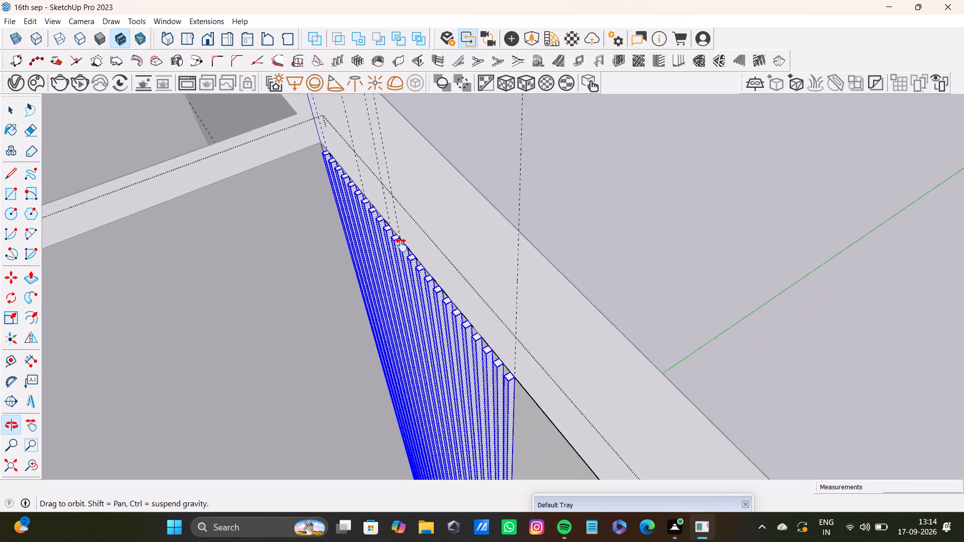
middle_click_drag(401, 245, 401, 245, "shift")
scroll(415, 330, "down", 5, "shift")
scroll(450, 379, "up", 5, "shift")
right_click(418, 360, "shift")
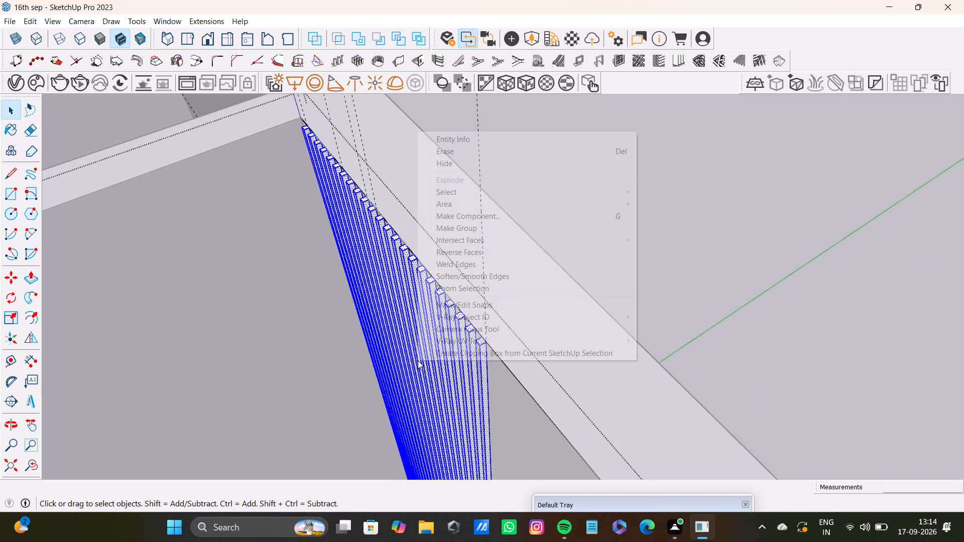
left_click(454, 215, "shift")
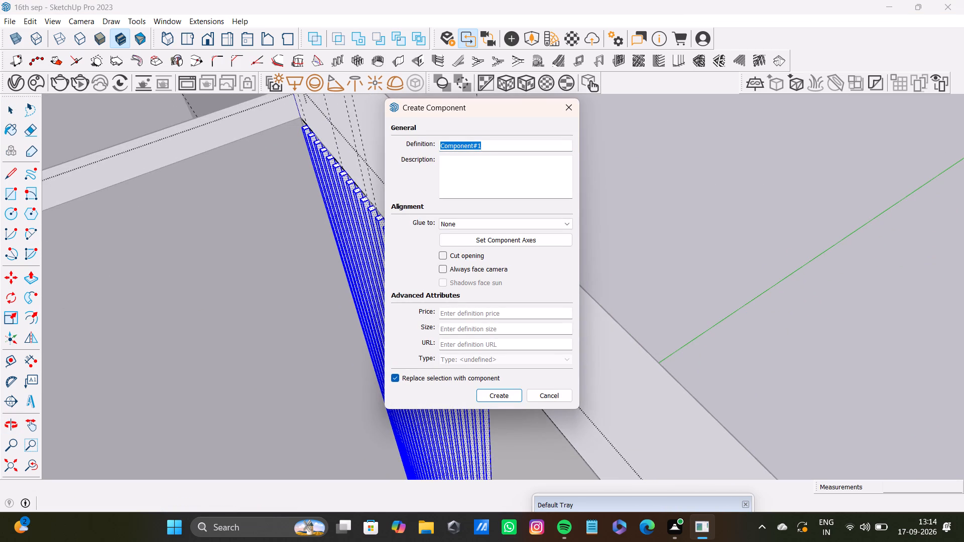
left_click(492, 147, "shift")
key("BackSpace")
key("1")
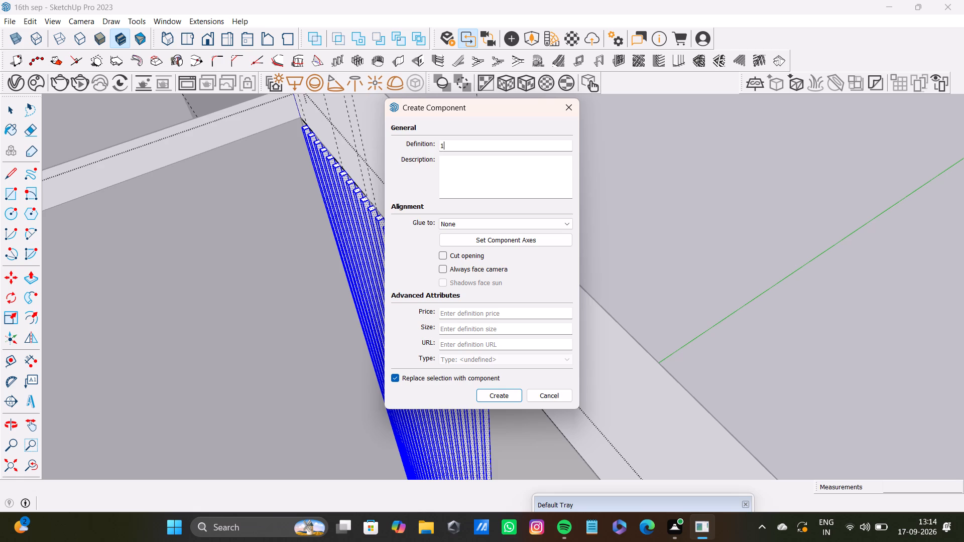
type("sep")
left_click(503, 391)
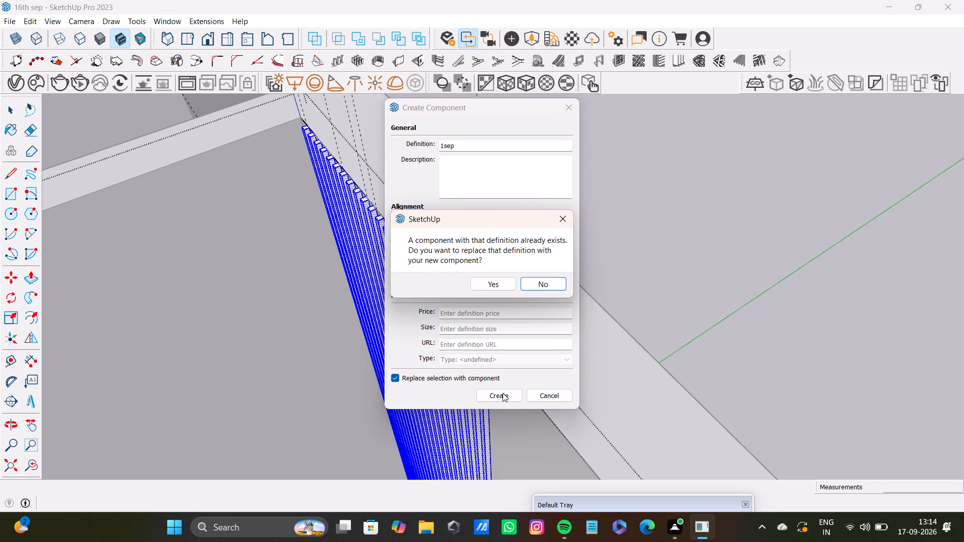
left_click(508, 282)
Check the new strip component by opening it, and close it again.
left_click(662, 260)
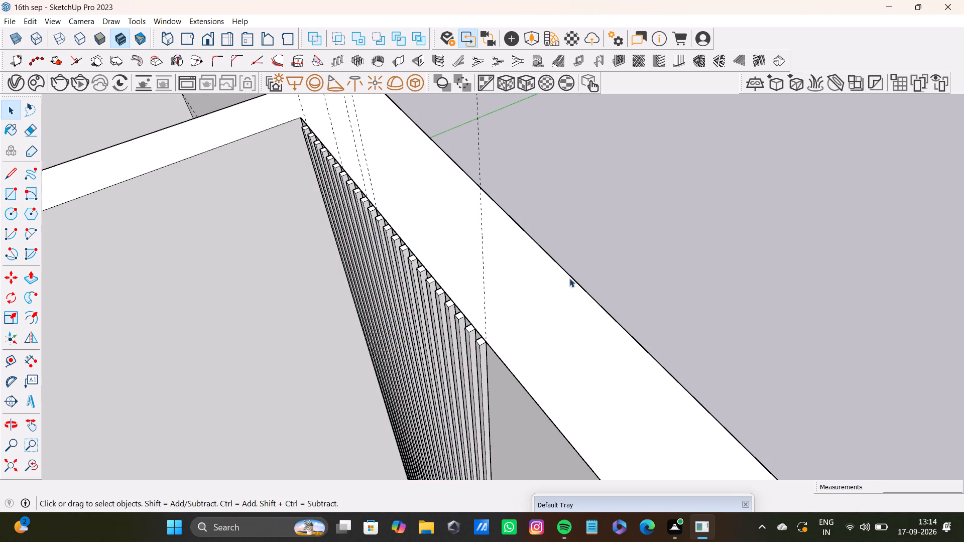
double_click(483, 376)
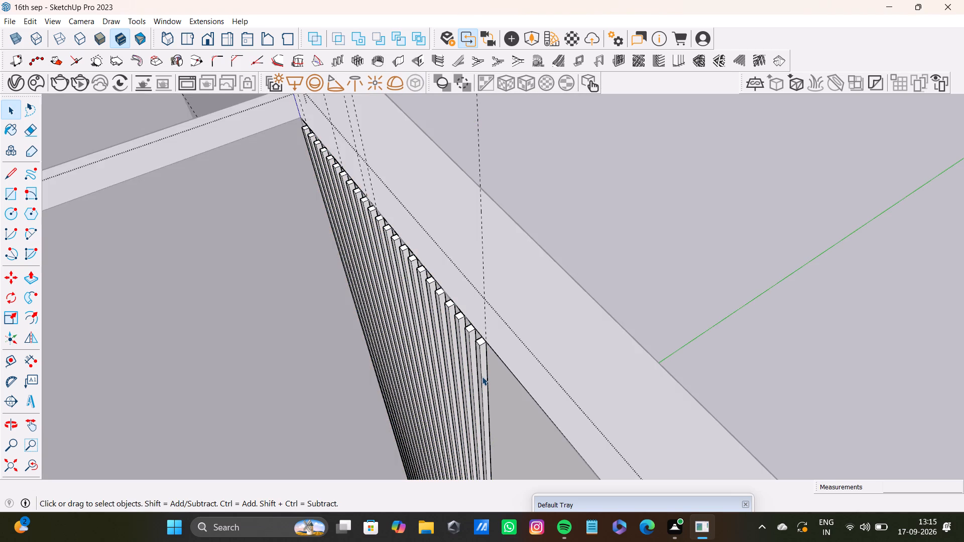
double_click(482, 376)
double_click(482, 376)
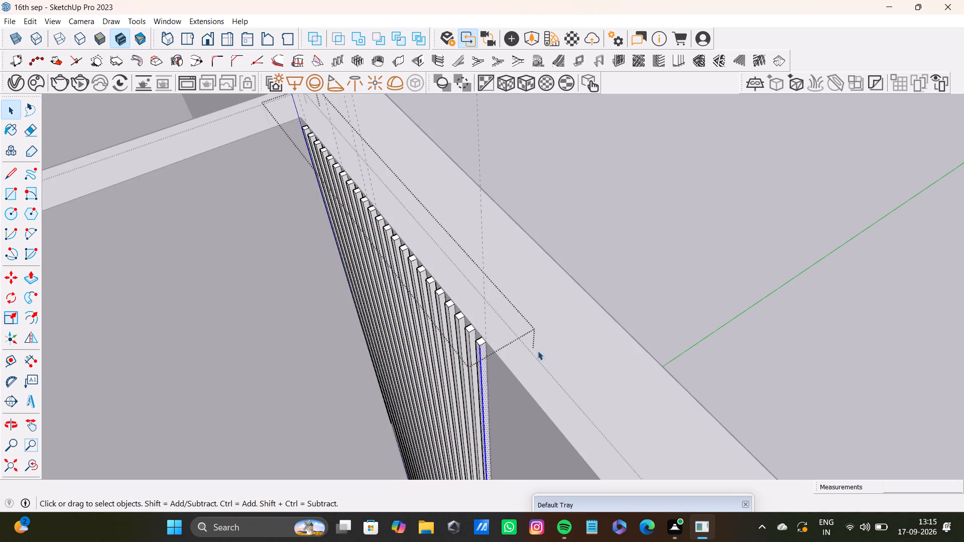
left_click(784, 251)
scroll(567, 333, "down", 16)
middle_click_drag(537, 377, 639, 341)
left_click(674, 200)
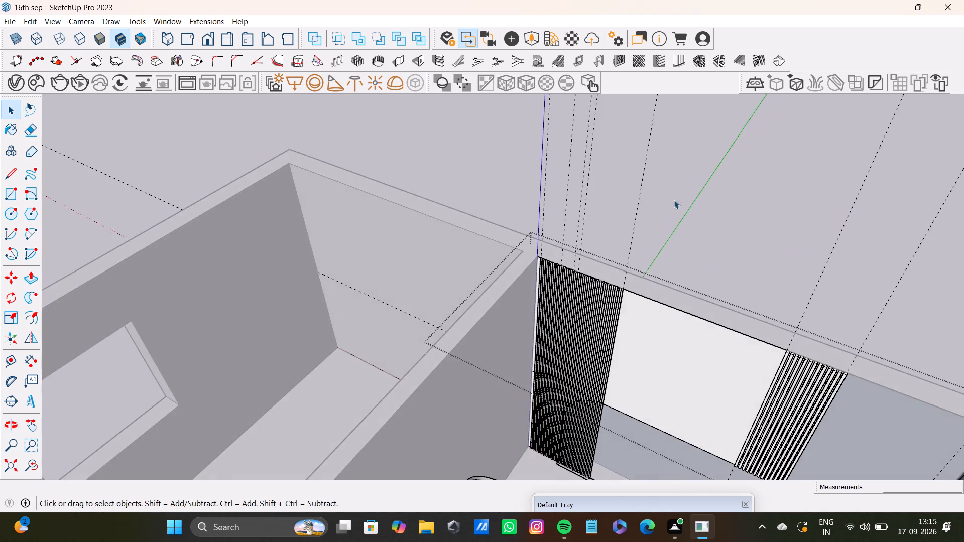
Move all geometry of the curved-corner panel about 4' 7" back against the end wall, by its upper corner beside the shorter strip set.
scroll(662, 364, "up", 3)
scroll(662, 364, "down", 14)
scroll(673, 365, "up", 4)
double_click(674, 365)
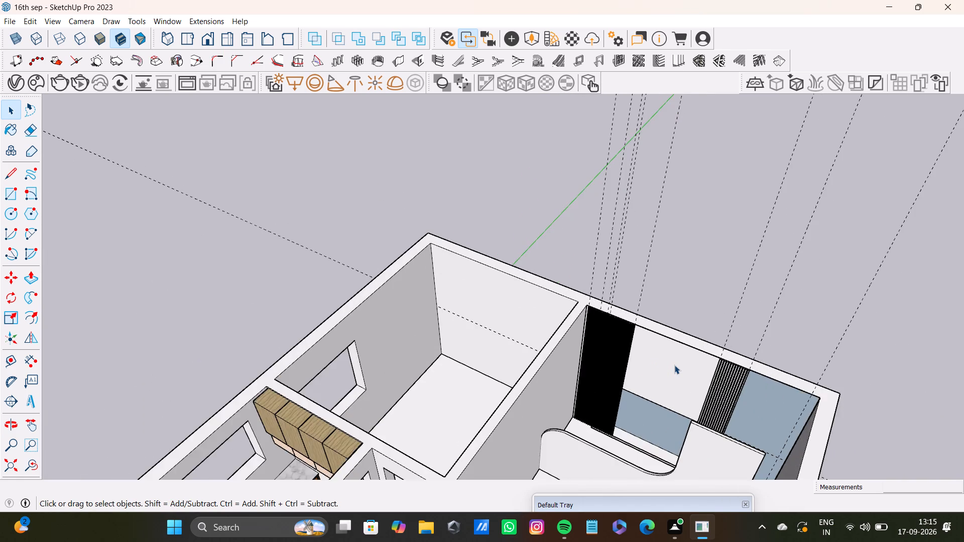
scroll(677, 383, "down", 6)
middle_click_drag(678, 391, 527, 348, "shift")
middle_click_drag(516, 402, 631, 411)
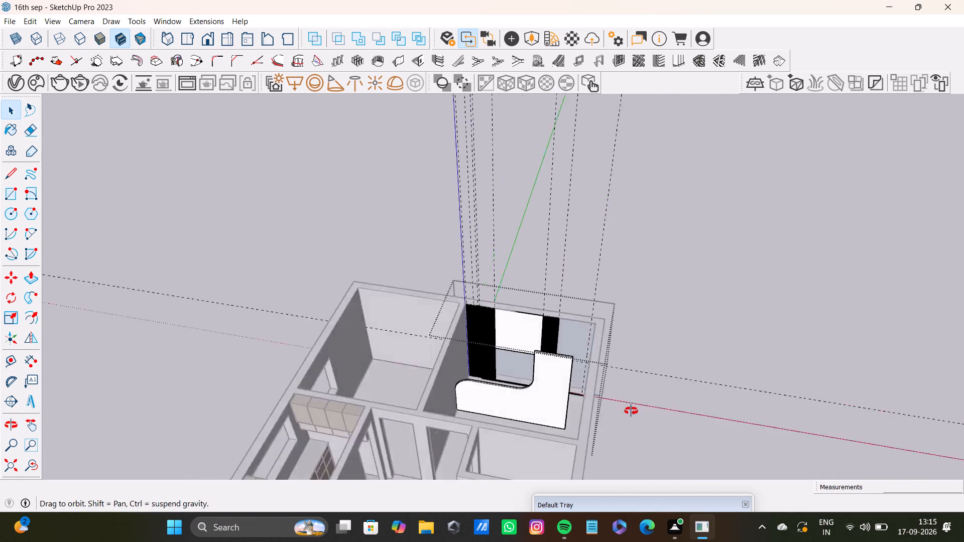
middle_click_drag(631, 411, 639, 415)
scroll(565, 352, "up", 13)
middle_click_drag(533, 351, 528, 409)
scroll(539, 363, "up", 4)
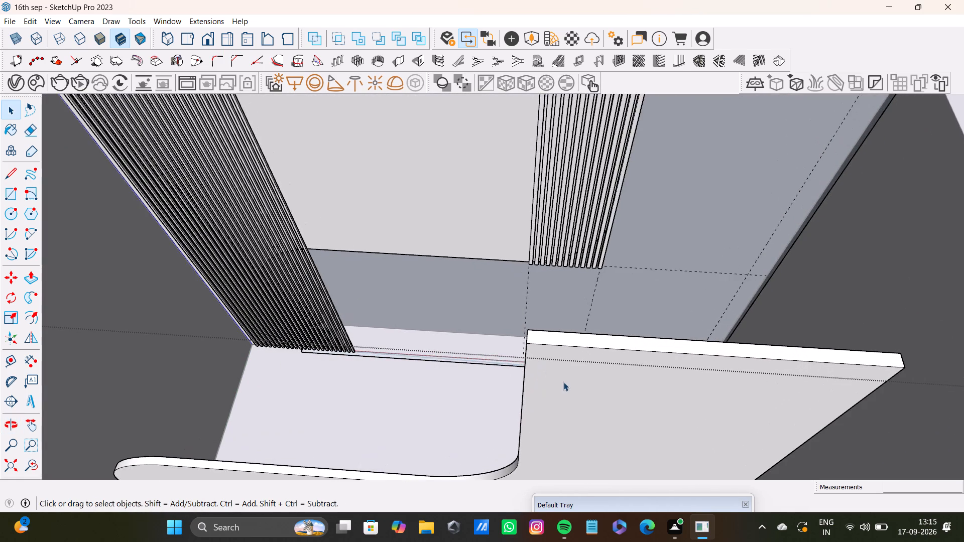
double_click(564, 382)
double_click(564, 382)
double_click(566, 339, "shift")
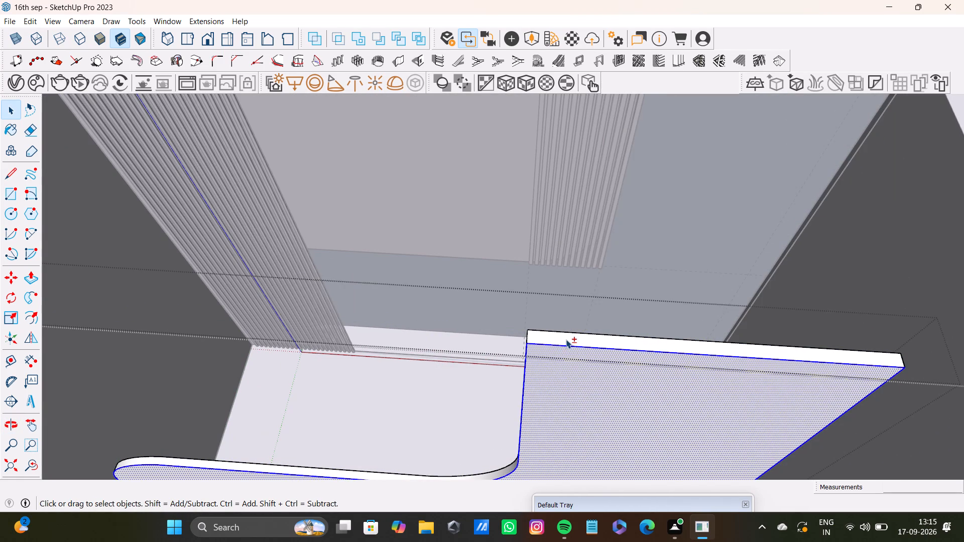
triple_click(580, 422)
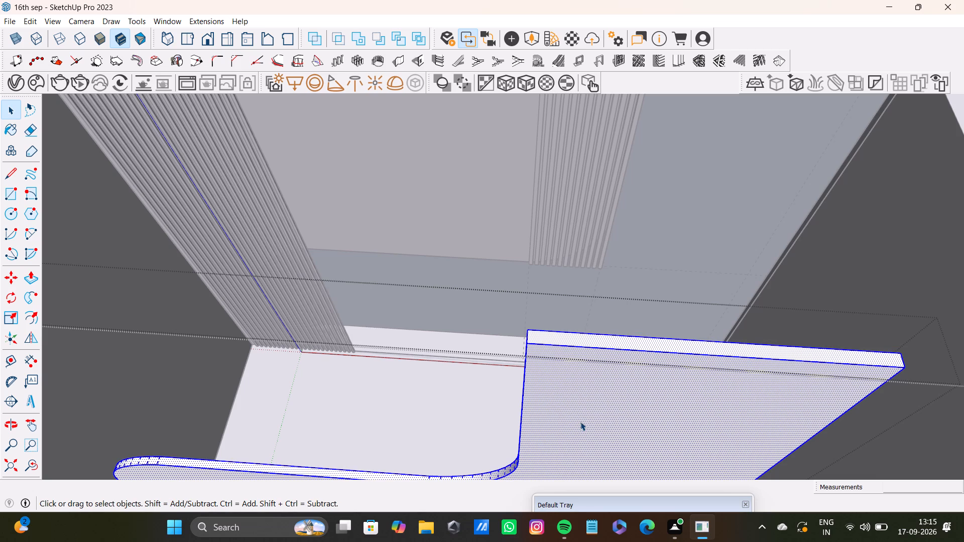
key("m")
left_click(532, 330)
scroll(586, 269, "down", 4)
middle_click_drag(583, 227, 530, 369, "shift")
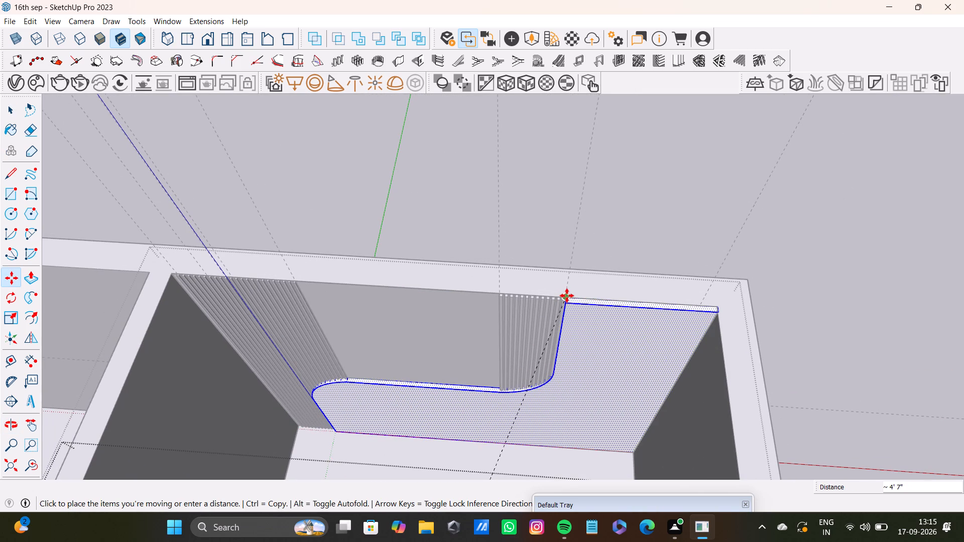
left_click(567, 296)
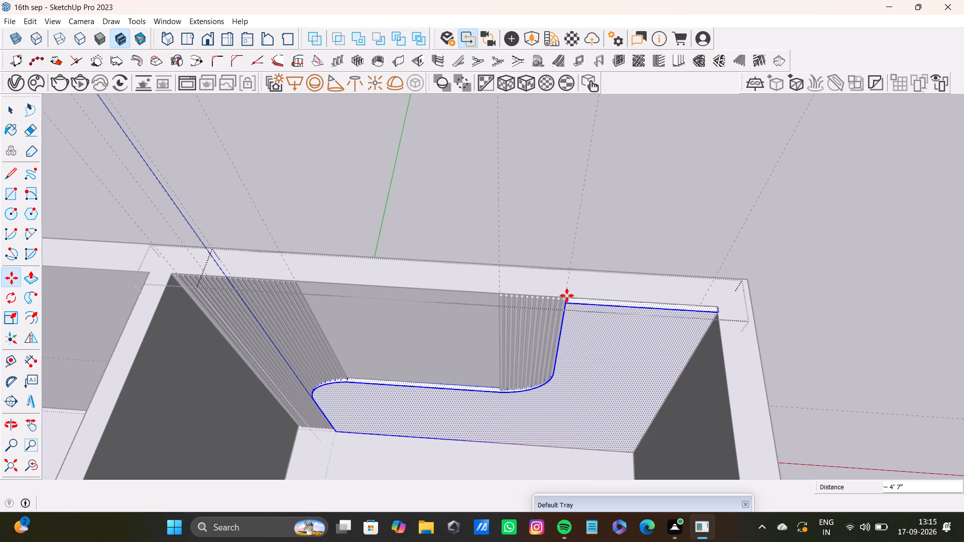
key("space")
left_click(507, 236)
Examine how the curved-corner panel meets both sets of strips on the end wall.
scroll(499, 334, "down", 5)
middle_click_drag(467, 392, 502, 284)
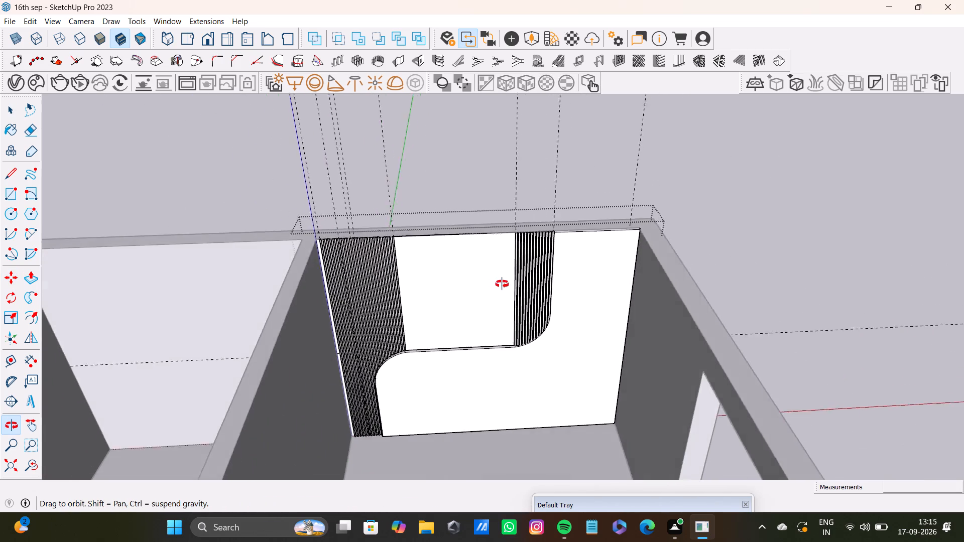
middle_click_drag(502, 284, 500, 287)
left_click(833, 256)
scroll(326, 399, "up", 13)
middle_click_drag(417, 344, 525, 319)
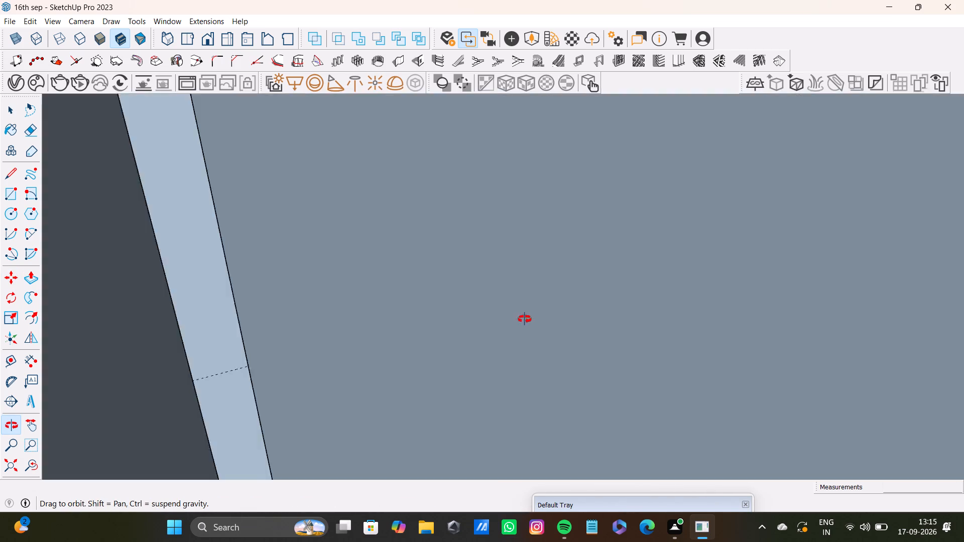
middle_click_drag(525, 319, 434, 389)
scroll(444, 383, "down", 8)
middle_click_drag(481, 356, 447, 436, "shift")
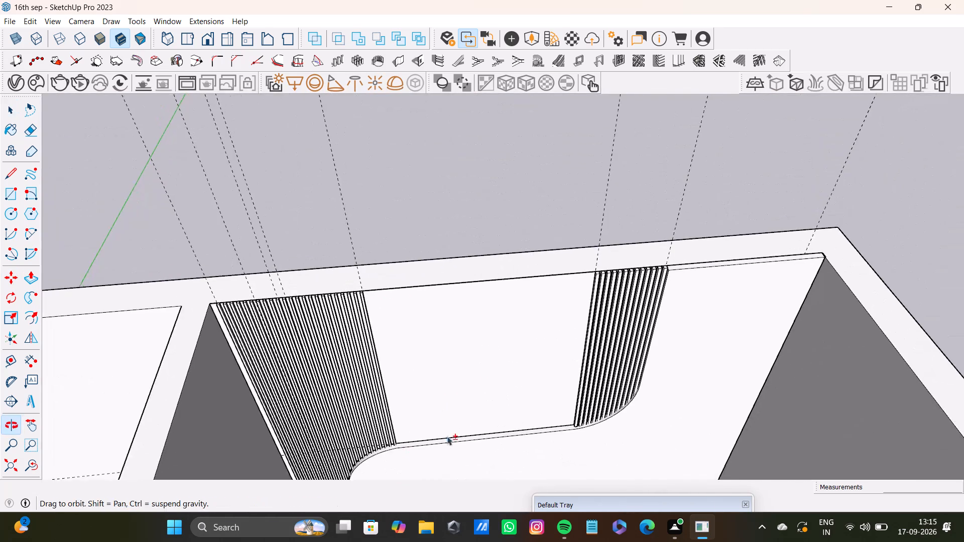
middle_click_drag(447, 436, 424, 447, "shift")
scroll(652, 352, "up", 5)
middle_click_drag(649, 352, 647, 384)
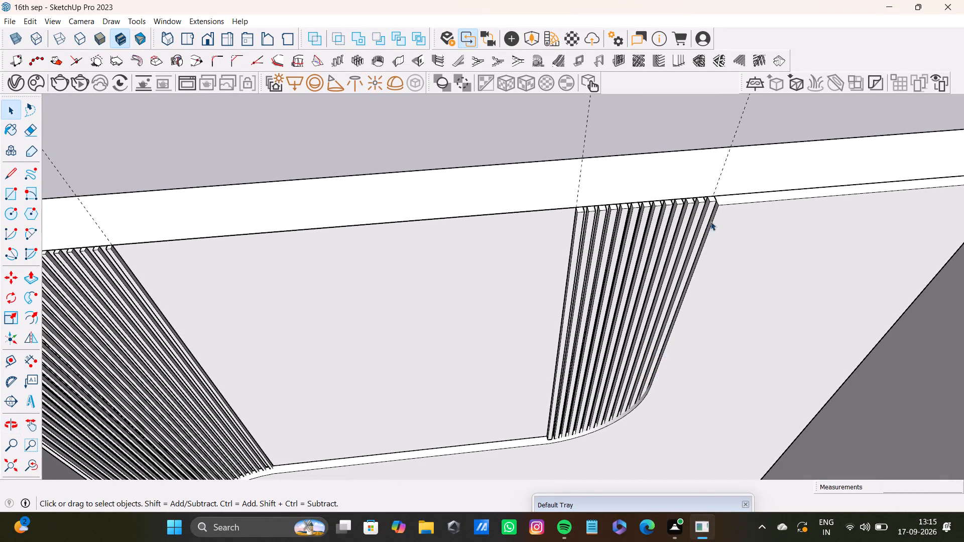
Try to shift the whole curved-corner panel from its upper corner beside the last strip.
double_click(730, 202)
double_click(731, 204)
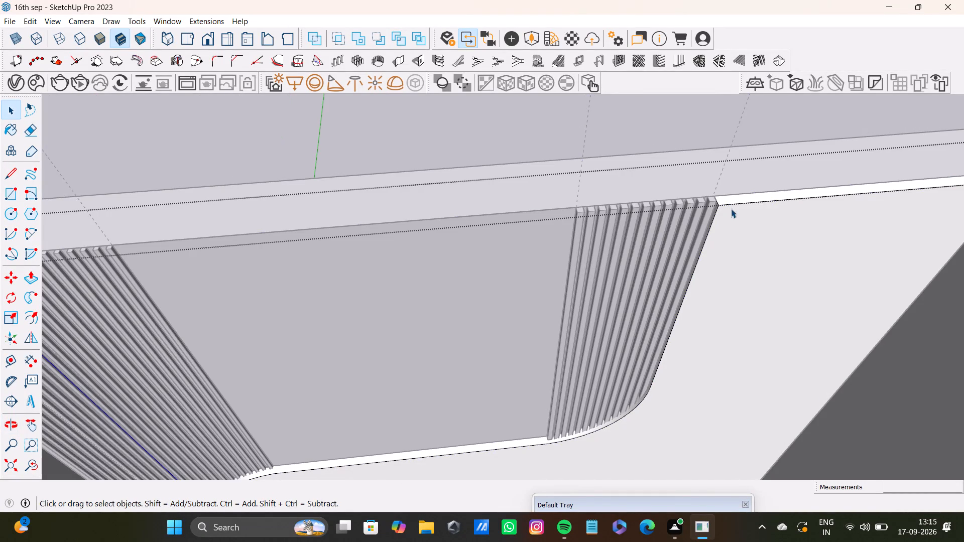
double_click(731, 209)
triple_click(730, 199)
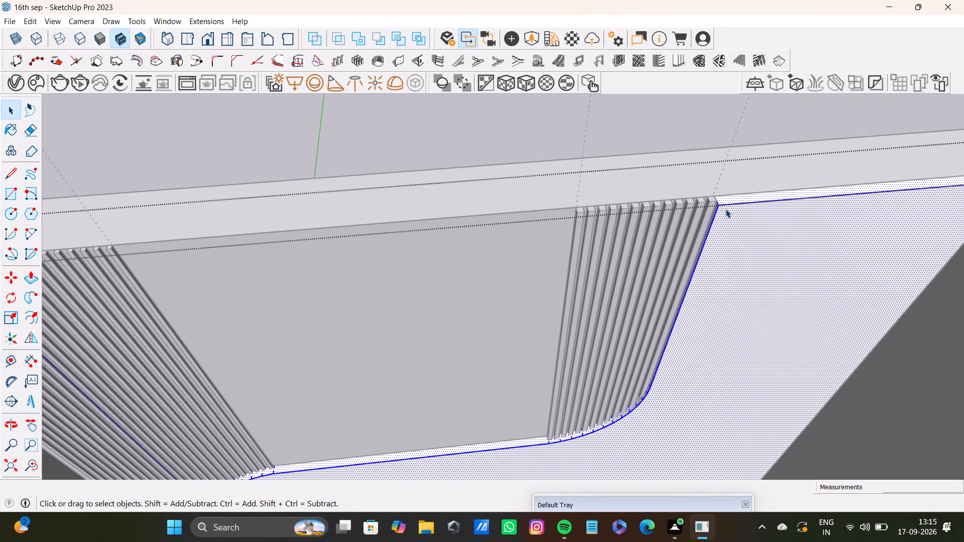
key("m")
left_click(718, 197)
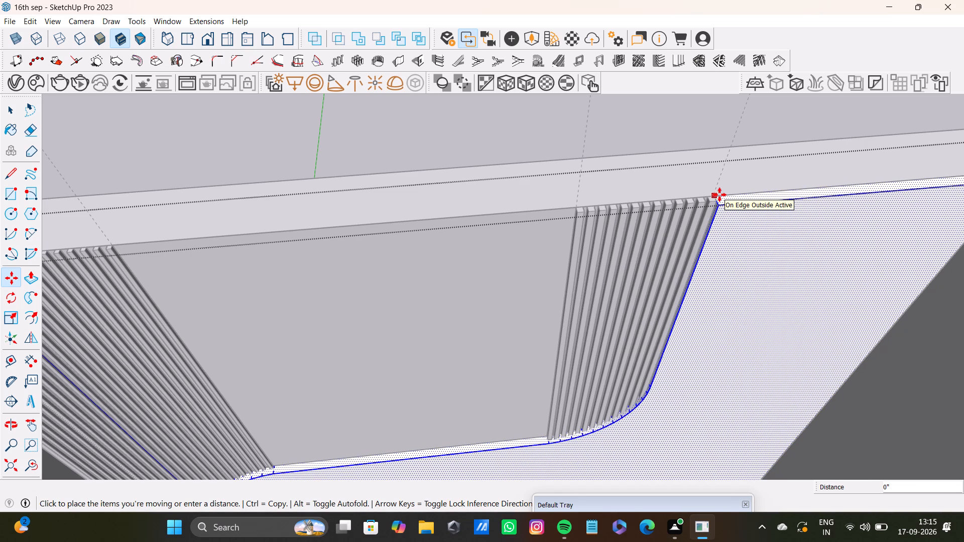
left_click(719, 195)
Push the curved-corner panel's front face back toward the end wall by about 1 1/16".
scroll(674, 329, "down", 4)
middle_click_drag(666, 372, 650, 268, "shift")
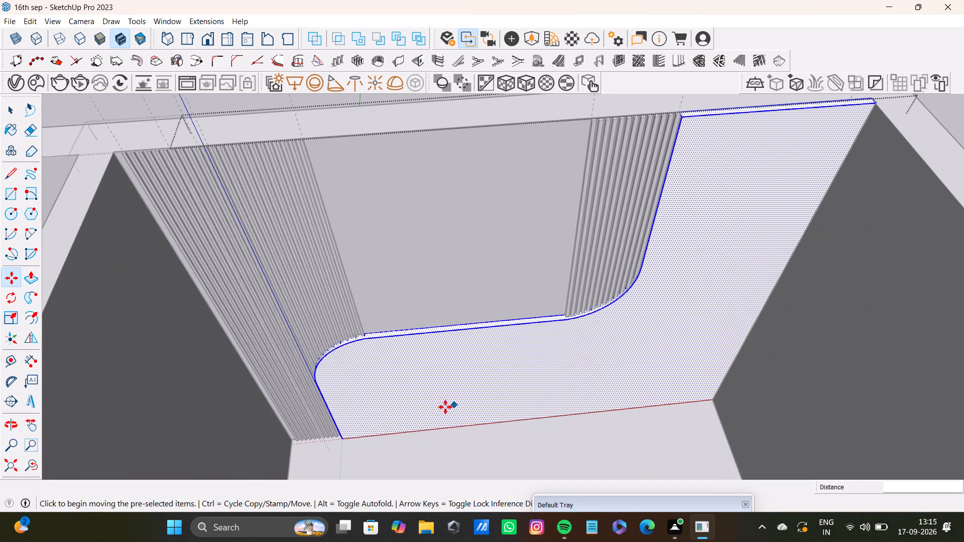
key("p")
left_click_drag(386, 361, 386, 363)
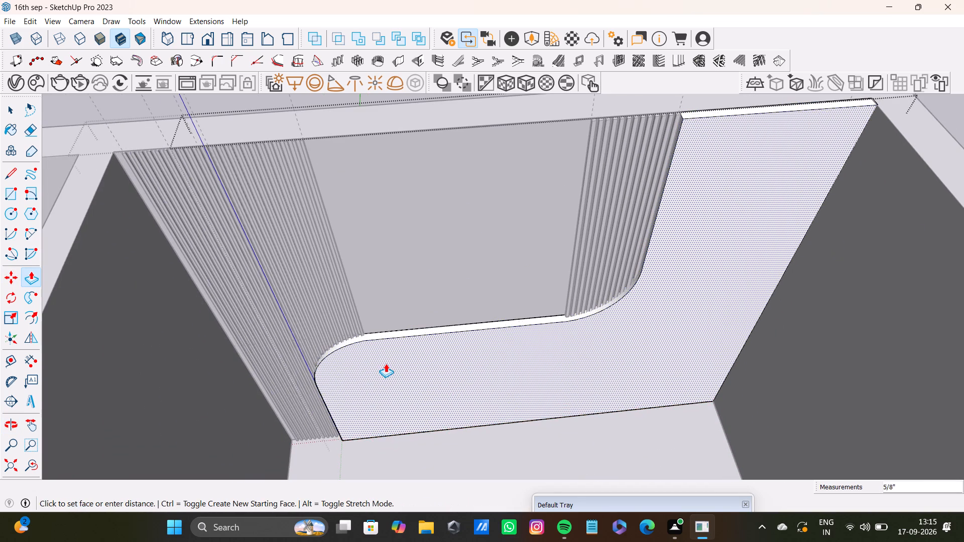
left_click_drag(386, 363, 385, 355)
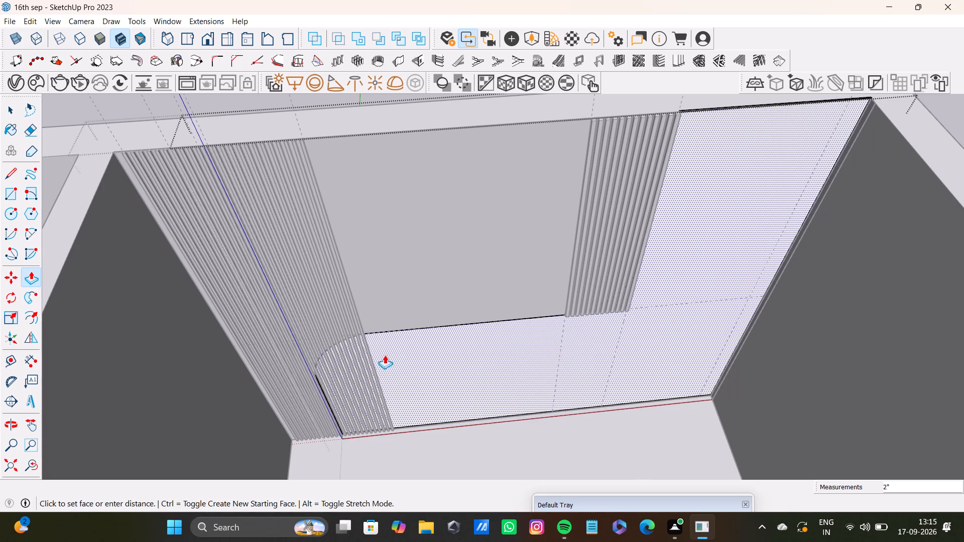
left_click_drag(385, 355, 349, 344)
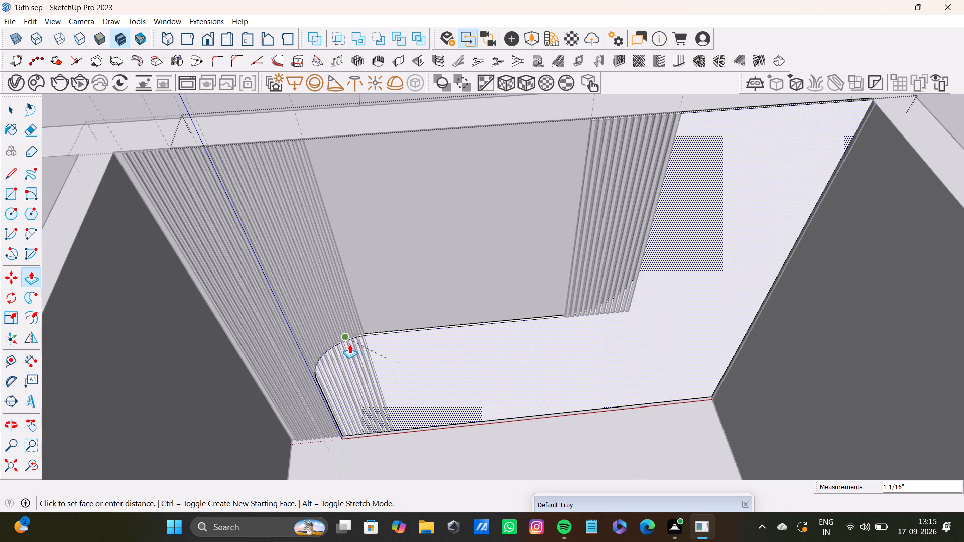
left_click_drag(349, 344, 348, 363)
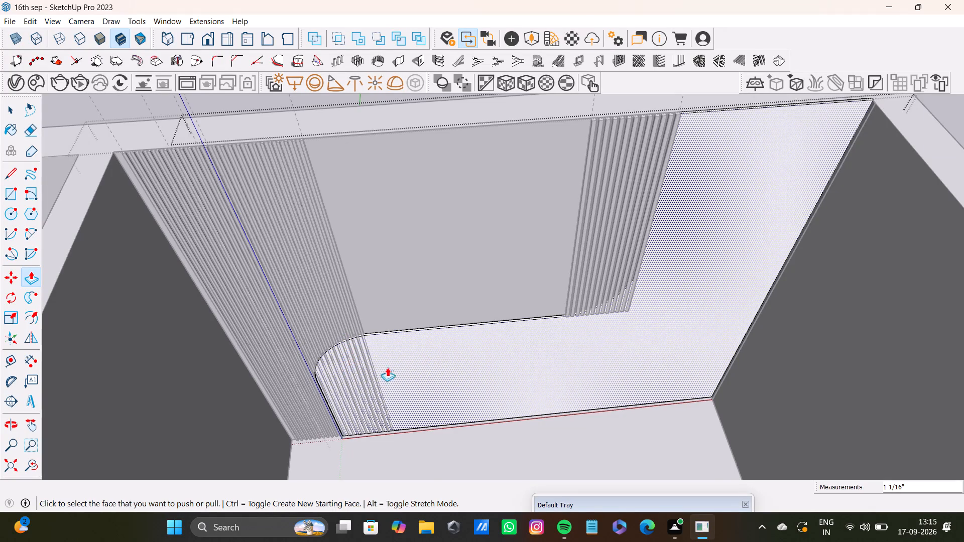
Pull the curved-corner panel's front face out by about 1", past the strips.
scroll(387, 343, "up", 7)
left_click_drag(401, 342, 406, 345)
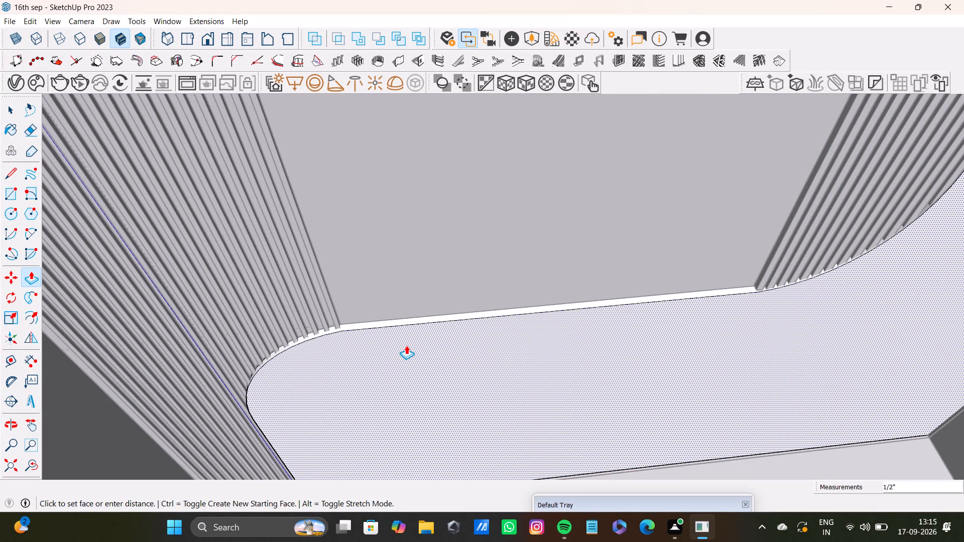
left_click_drag(406, 345, 403, 345)
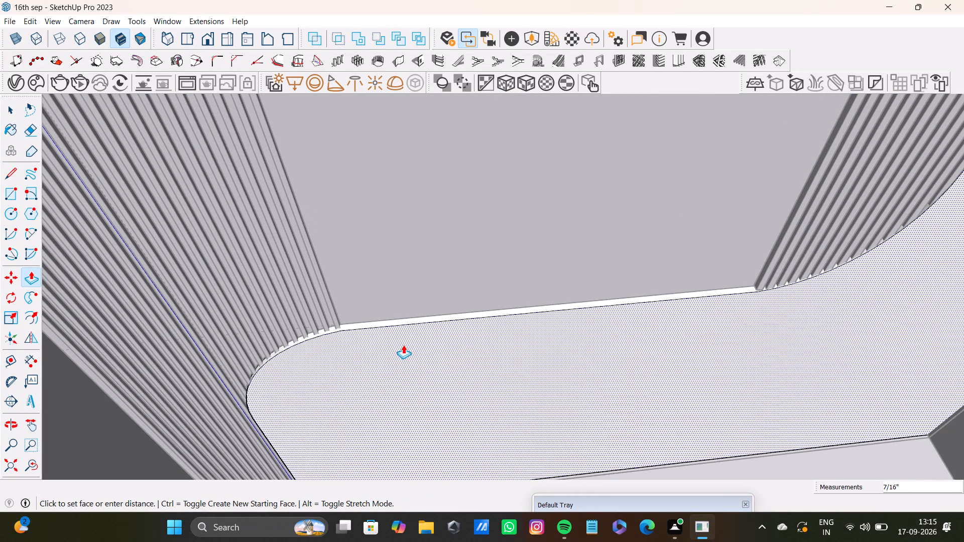
left_click_drag(403, 345, 402, 346)
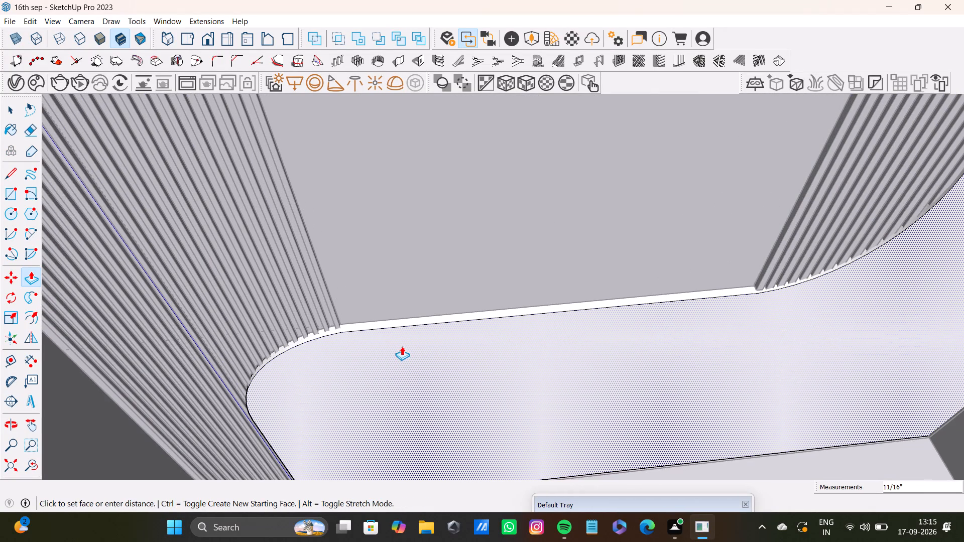
left_click_drag(402, 346, 401, 345)
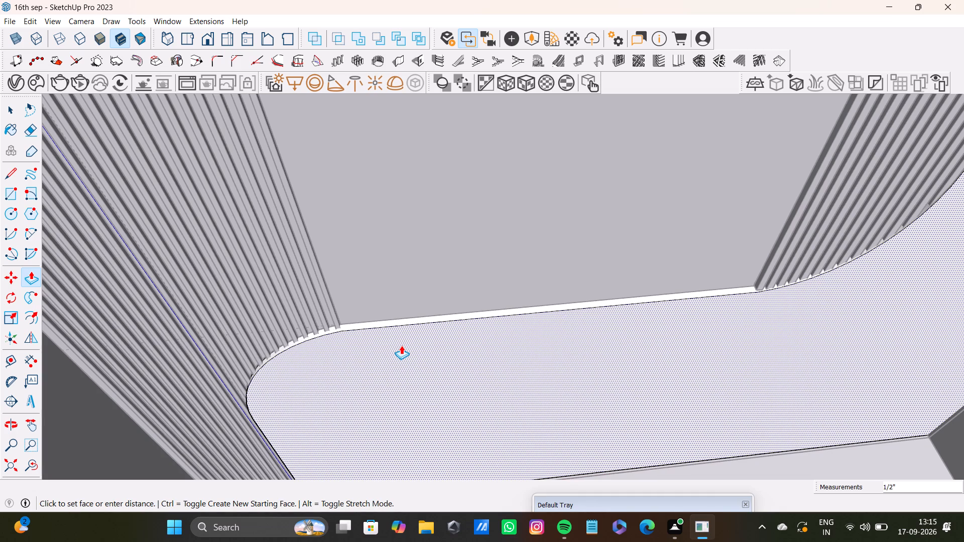
left_click_drag(401, 345, 399, 349)
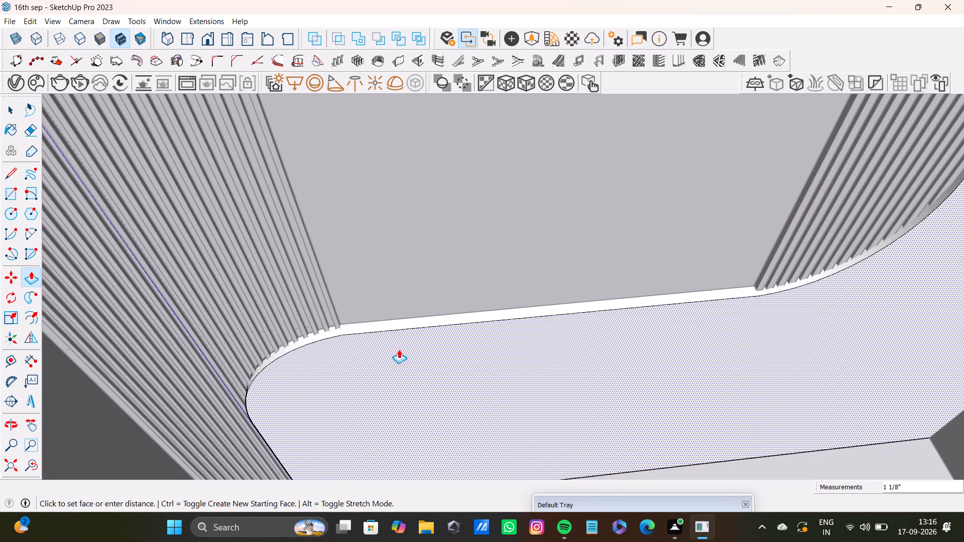
left_click_drag(399, 349, 398, 349)
scroll(400, 334, "down", 4)
middle_click_drag(380, 304, 345, 493, "shift")
scroll(248, 324, "up", 2)
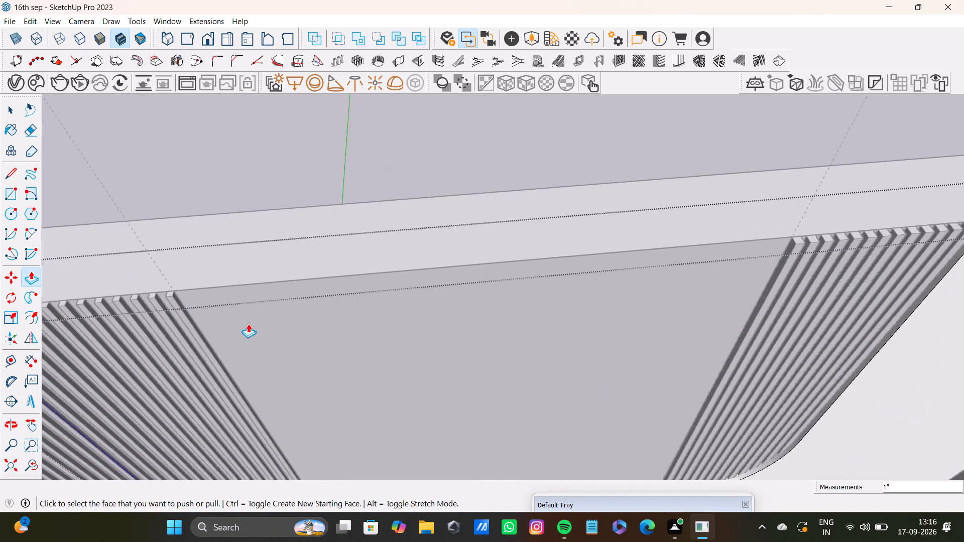
Examine the curved-corner panel's thickness against the strip ends along the end wall's top edge, and exit panel editing.
scroll(248, 324, "up", 2)
middle_click_drag(179, 327, 157, 429)
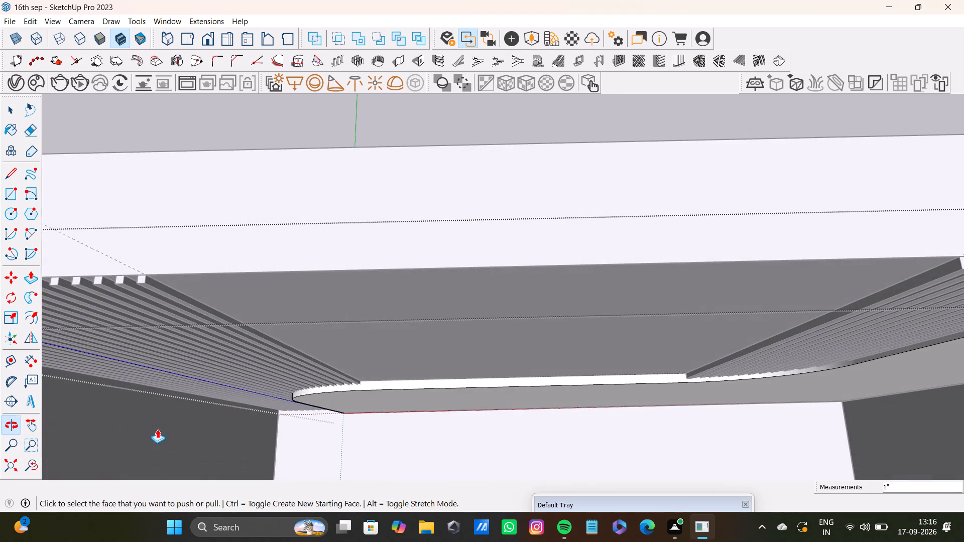
middle_click_drag(204, 359, 38, 383)
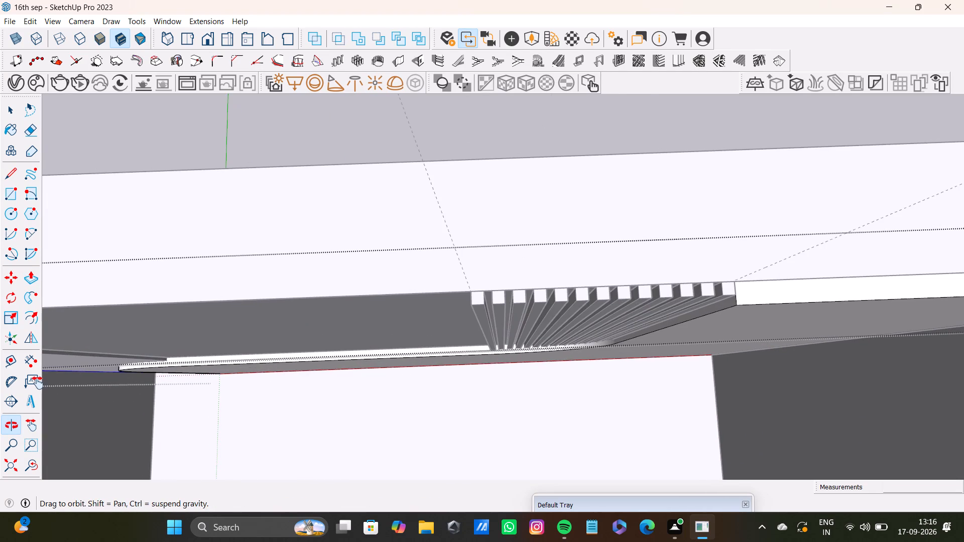
middle_click_drag(38, 383, 44, 382)
scroll(481, 325, "down", 9)
middle_click_drag(460, 381, 467, 310)
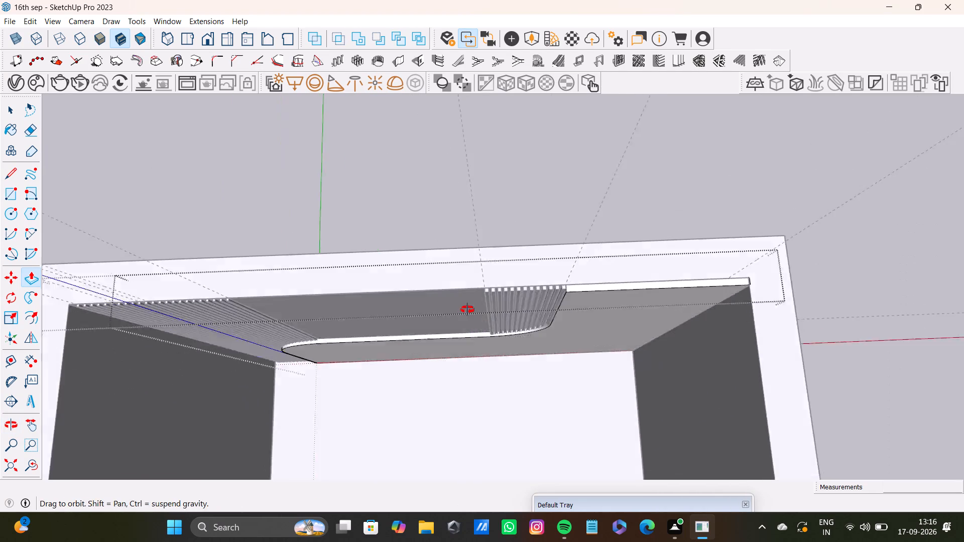
middle_click_drag(467, 310, 468, 256)
key("space")
left_click(963, 129)
Examine the end wall's strips and curved-corner panel up close and from across the corner room.
scroll(406, 348, "up", 4)
middle_click_drag(406, 348, 407, 338)
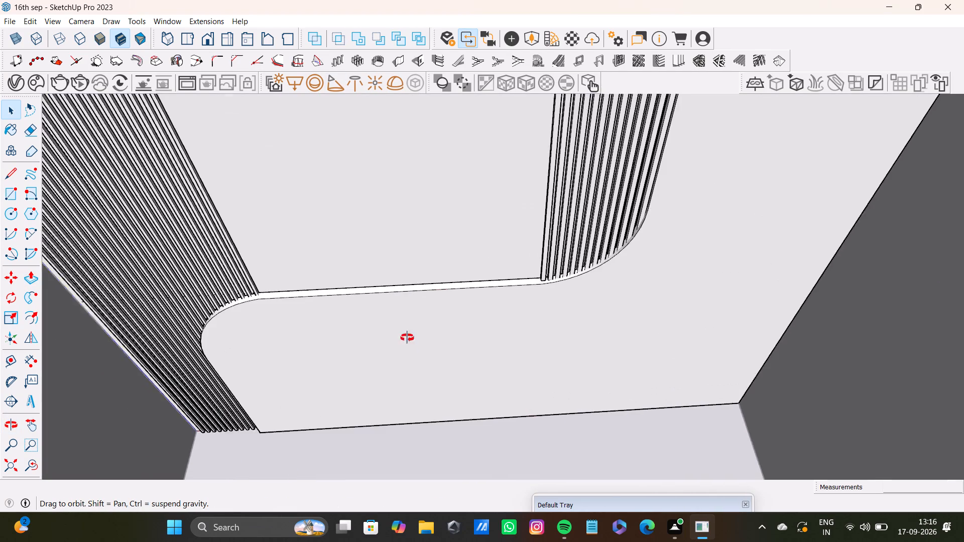
middle_click_drag(407, 338, 352, 301)
scroll(353, 301, "down", 4)
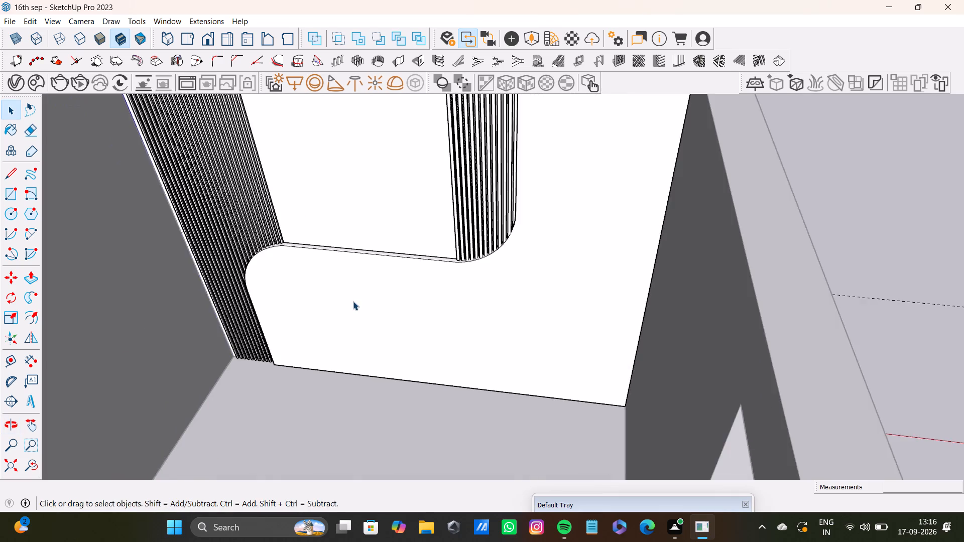
scroll(353, 301, "down", 5)
middle_click_drag(354, 312, 470, 323, "shift")
middle_click_drag(467, 338, 538, 332)
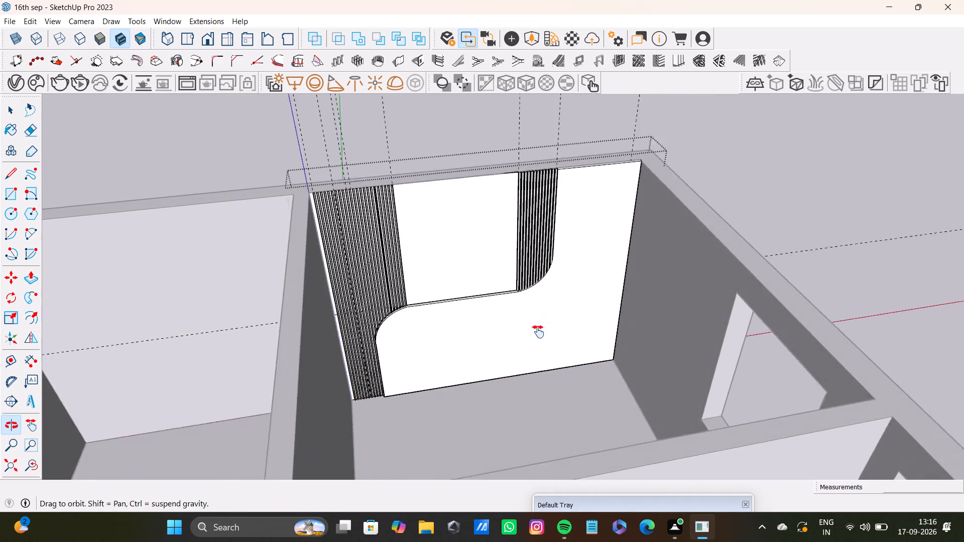
middle_click_drag(538, 332, 509, 368)
middle_click_drag(508, 373, 442, 381)
scroll(408, 259, "up", 7)
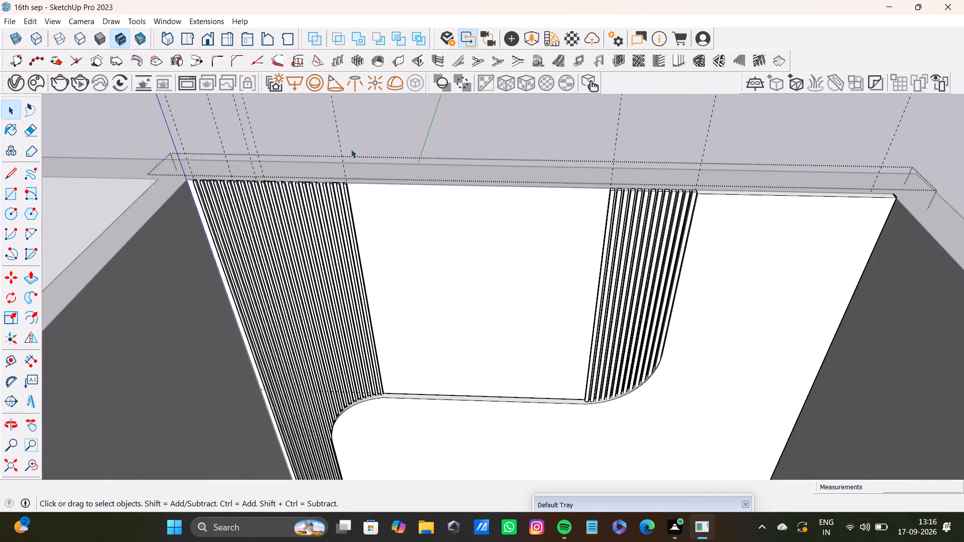
scroll(351, 149, "up", 7)
scroll(396, 285, "down", 7)
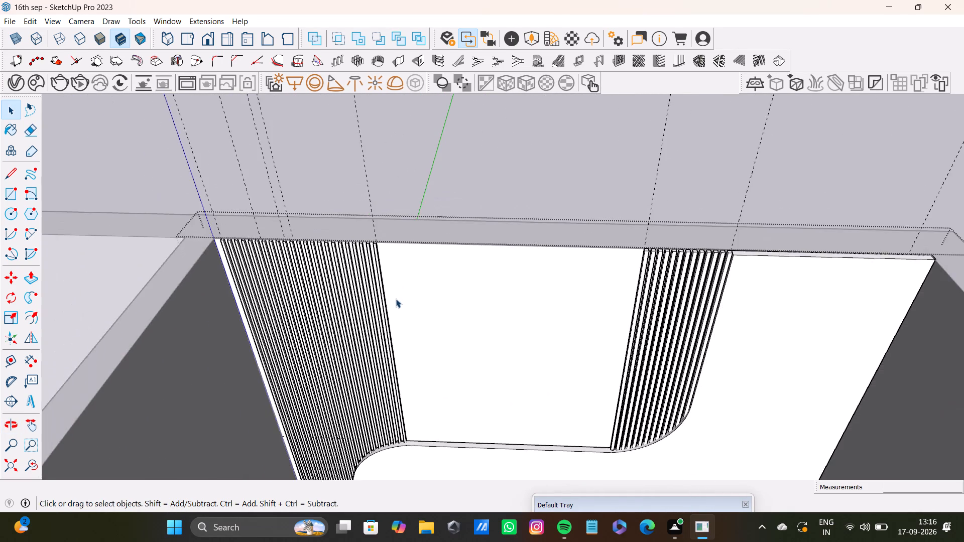
middle_click_drag(403, 299, 334, 310, "shift")
scroll(490, 324, "down", 8)
middle_click_drag(486, 331, 483, 188, "shift")
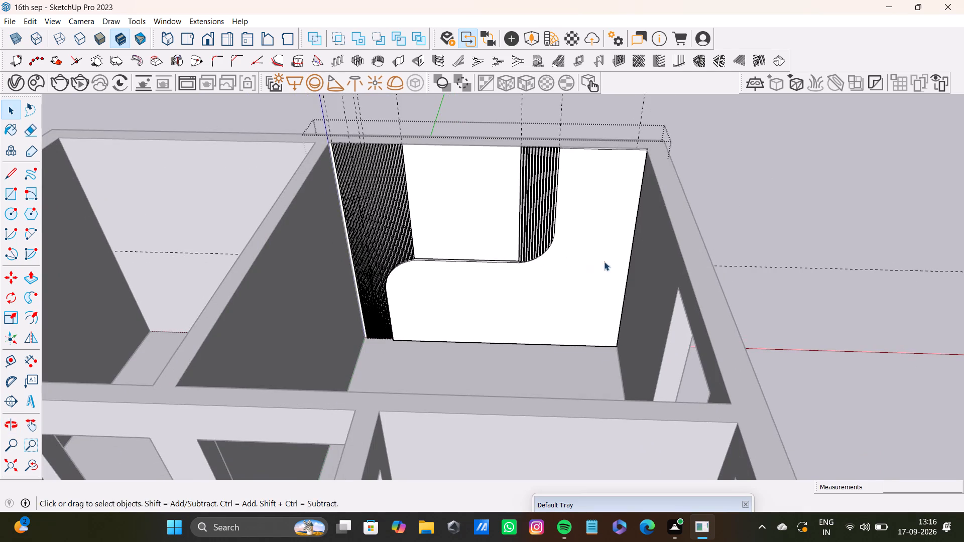
middle_click_drag(617, 262, 636, 261)
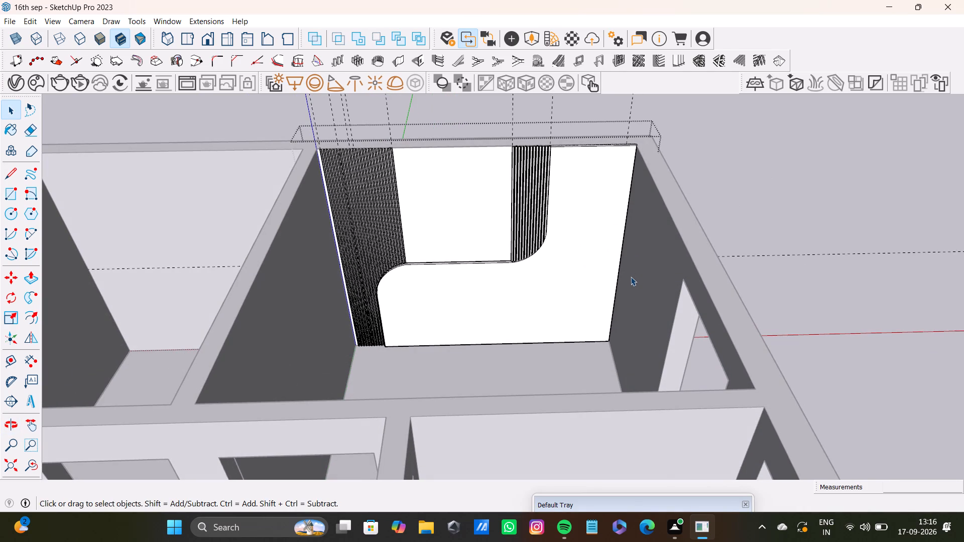